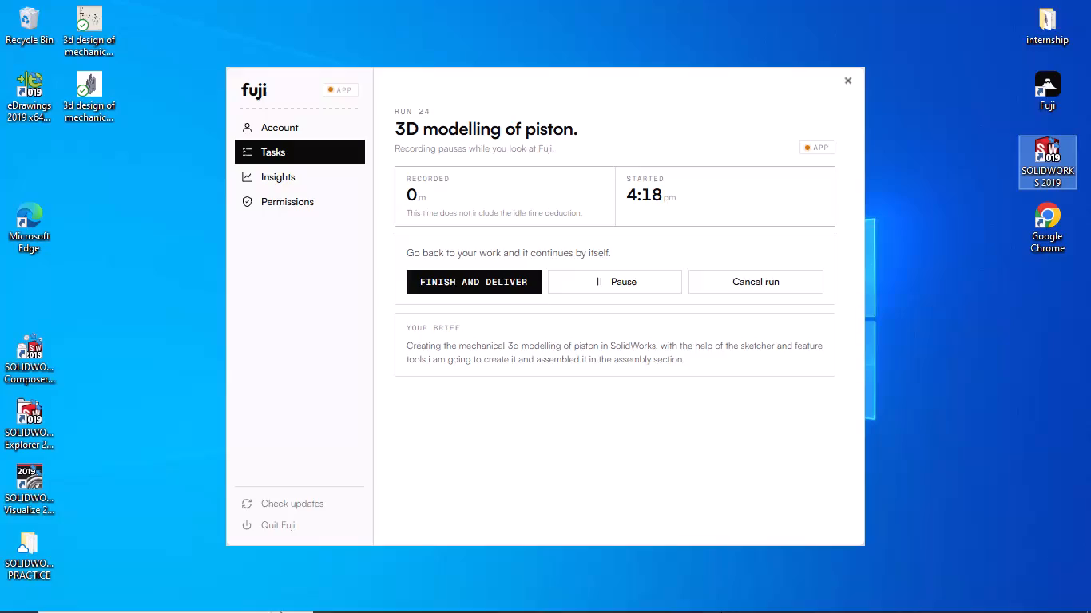
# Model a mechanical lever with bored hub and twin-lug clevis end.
# Switch to the SOLIDWORKS window.
pyautogui.click(565, 595)
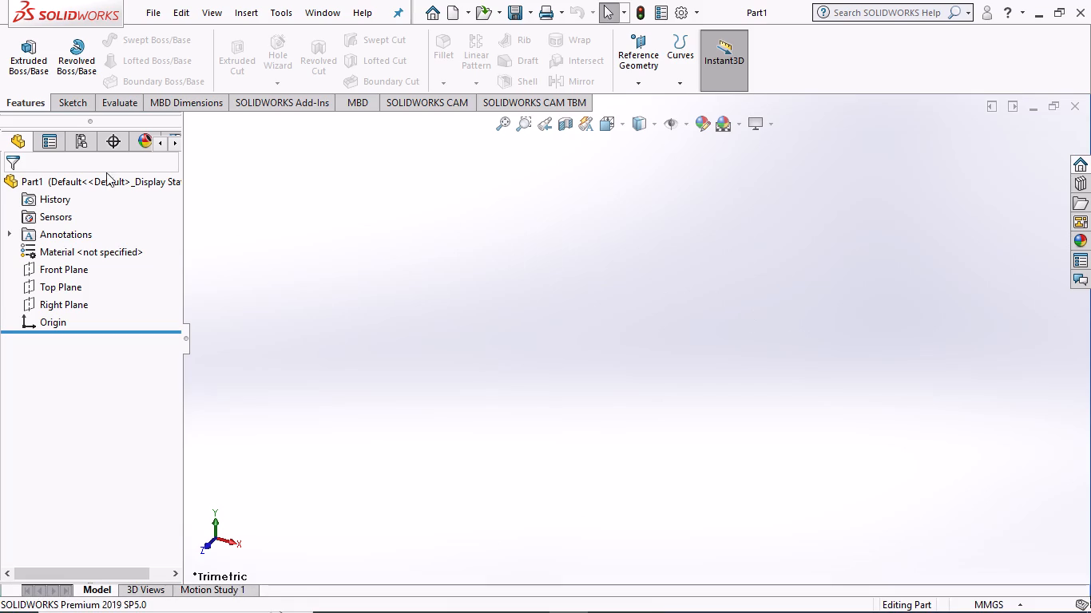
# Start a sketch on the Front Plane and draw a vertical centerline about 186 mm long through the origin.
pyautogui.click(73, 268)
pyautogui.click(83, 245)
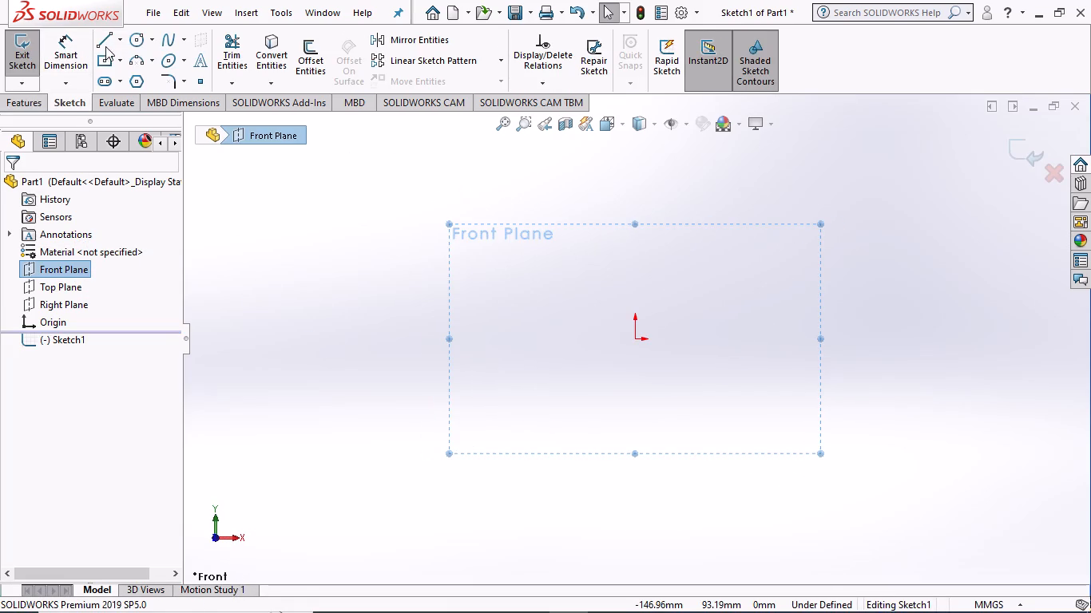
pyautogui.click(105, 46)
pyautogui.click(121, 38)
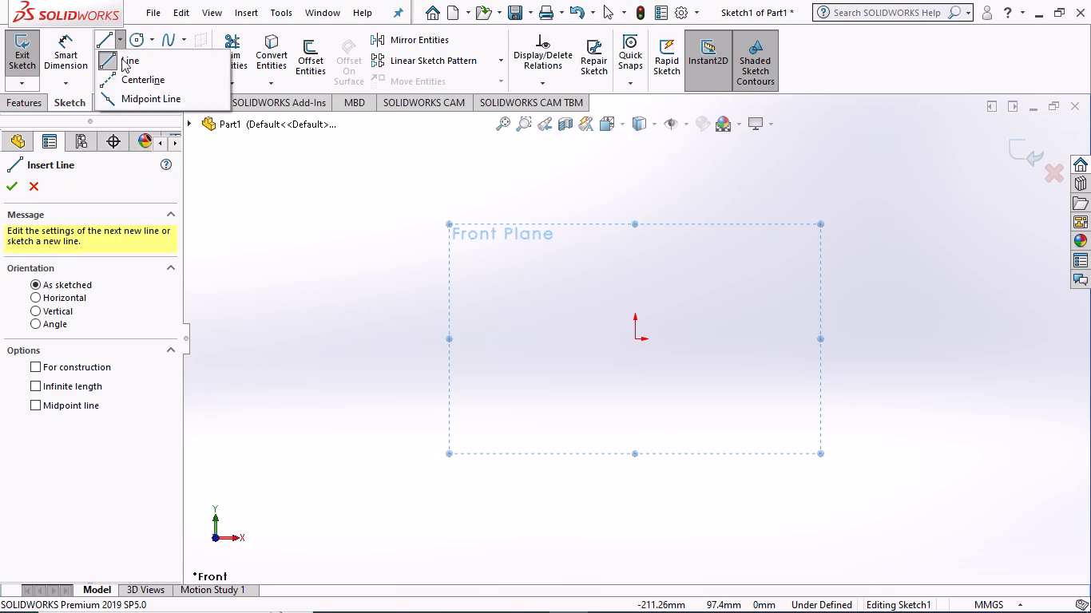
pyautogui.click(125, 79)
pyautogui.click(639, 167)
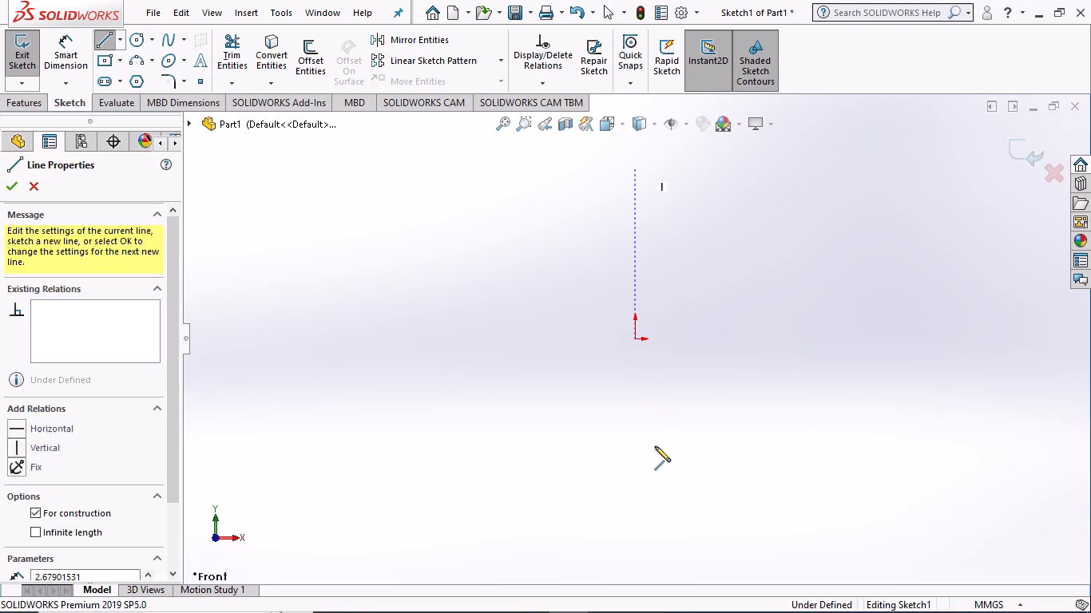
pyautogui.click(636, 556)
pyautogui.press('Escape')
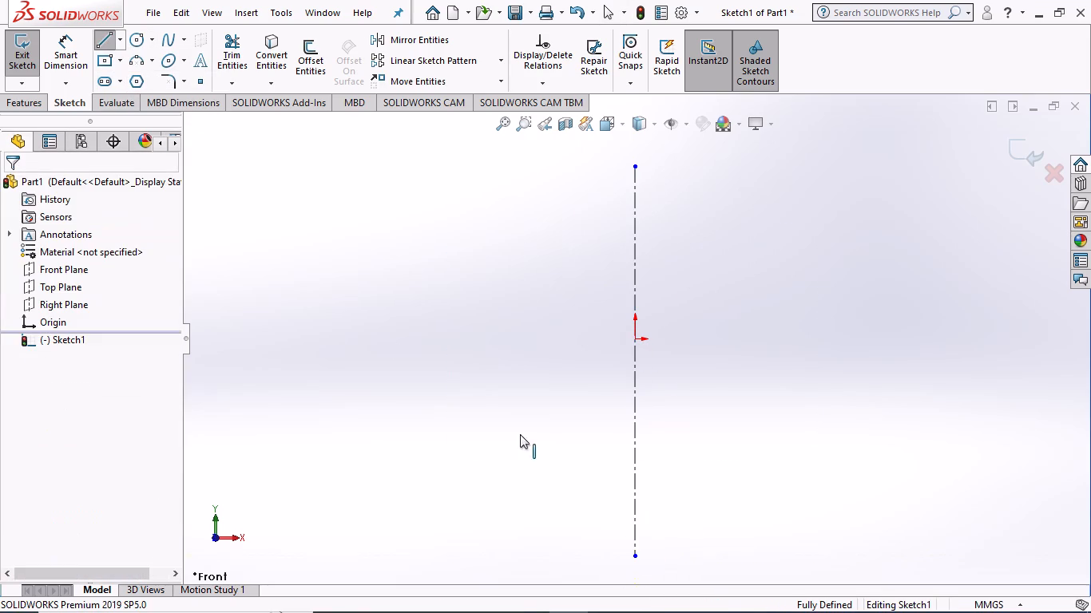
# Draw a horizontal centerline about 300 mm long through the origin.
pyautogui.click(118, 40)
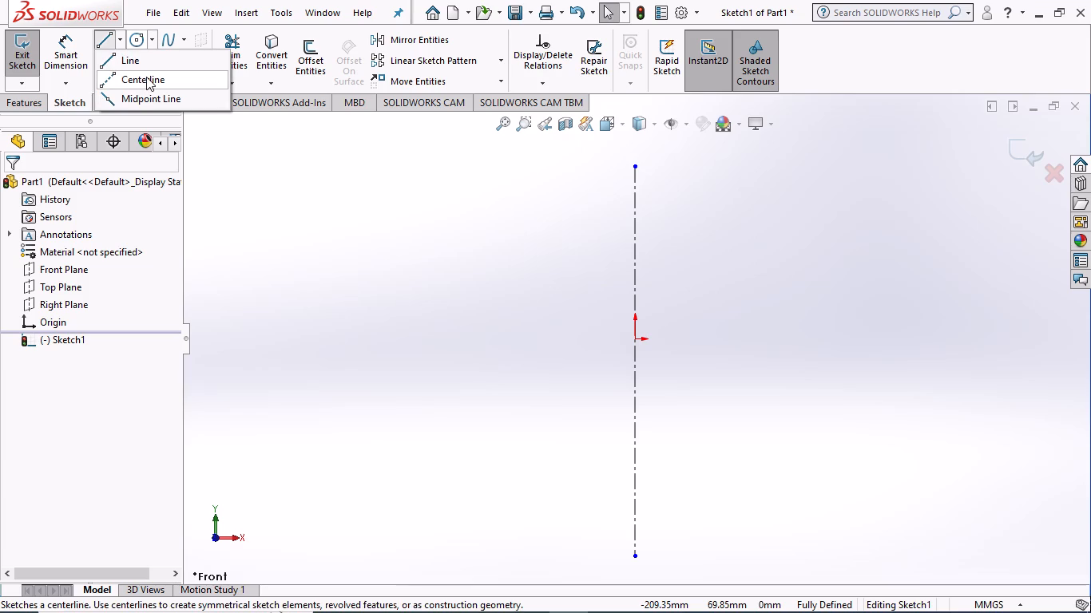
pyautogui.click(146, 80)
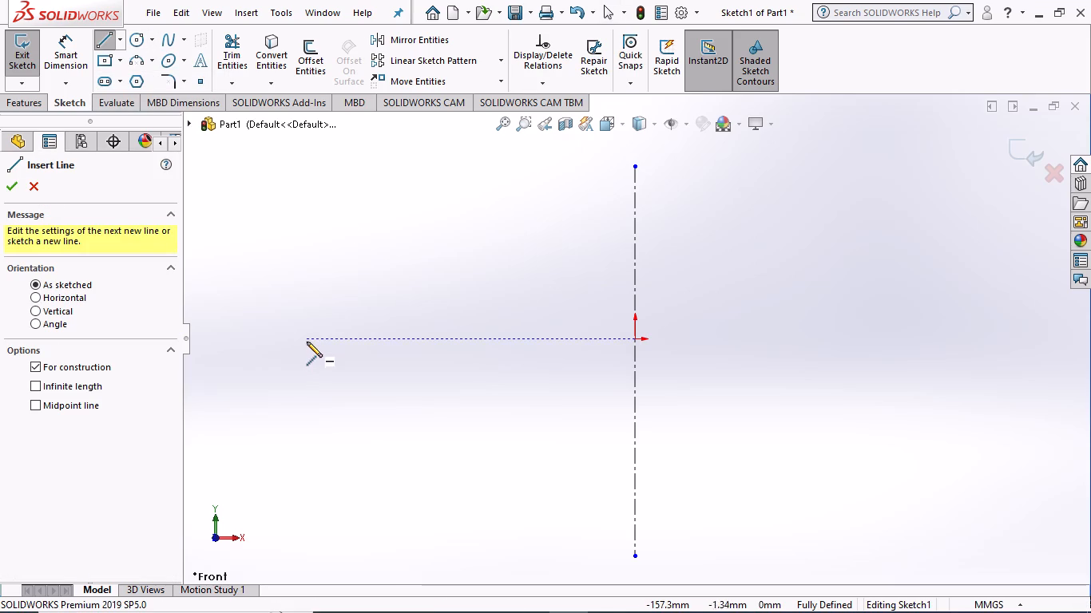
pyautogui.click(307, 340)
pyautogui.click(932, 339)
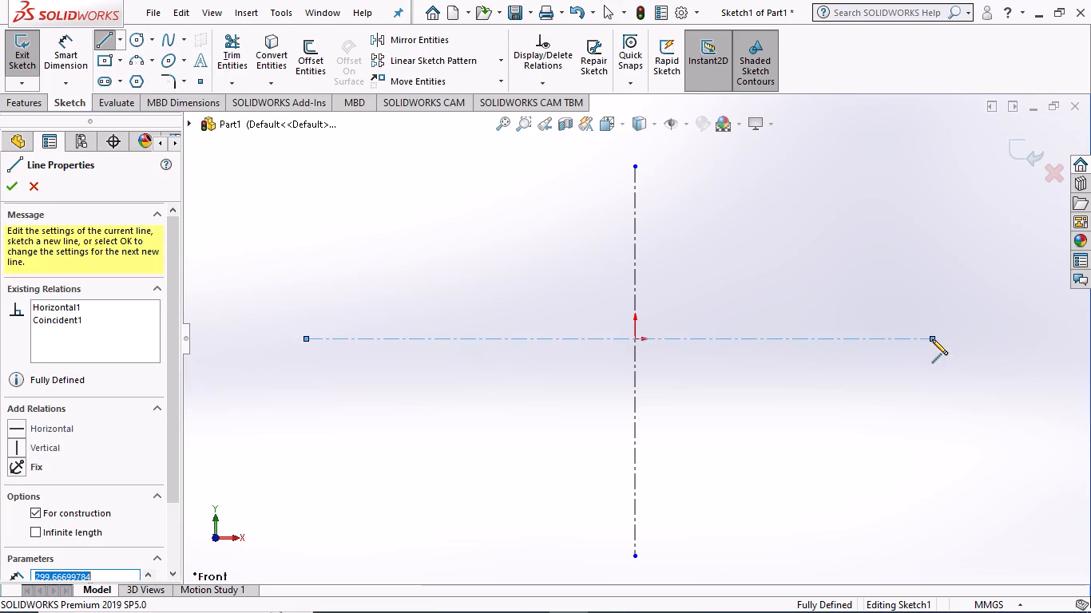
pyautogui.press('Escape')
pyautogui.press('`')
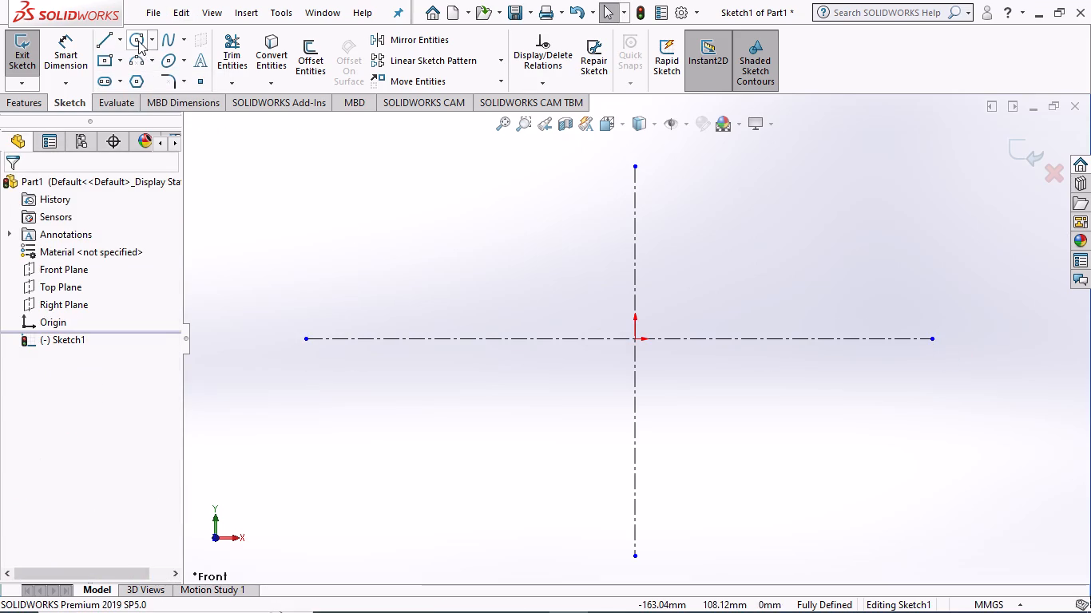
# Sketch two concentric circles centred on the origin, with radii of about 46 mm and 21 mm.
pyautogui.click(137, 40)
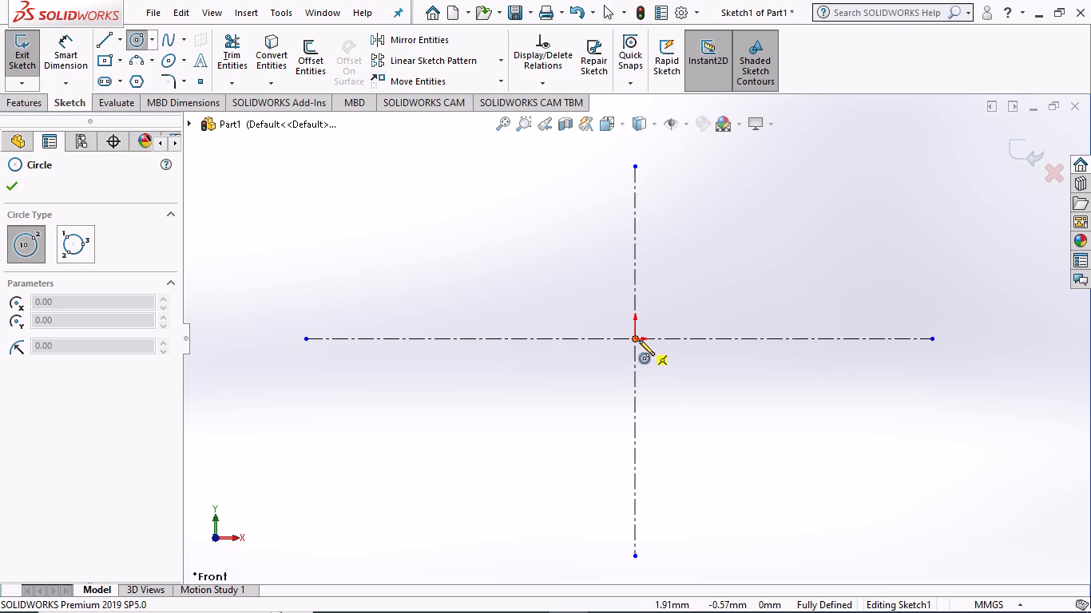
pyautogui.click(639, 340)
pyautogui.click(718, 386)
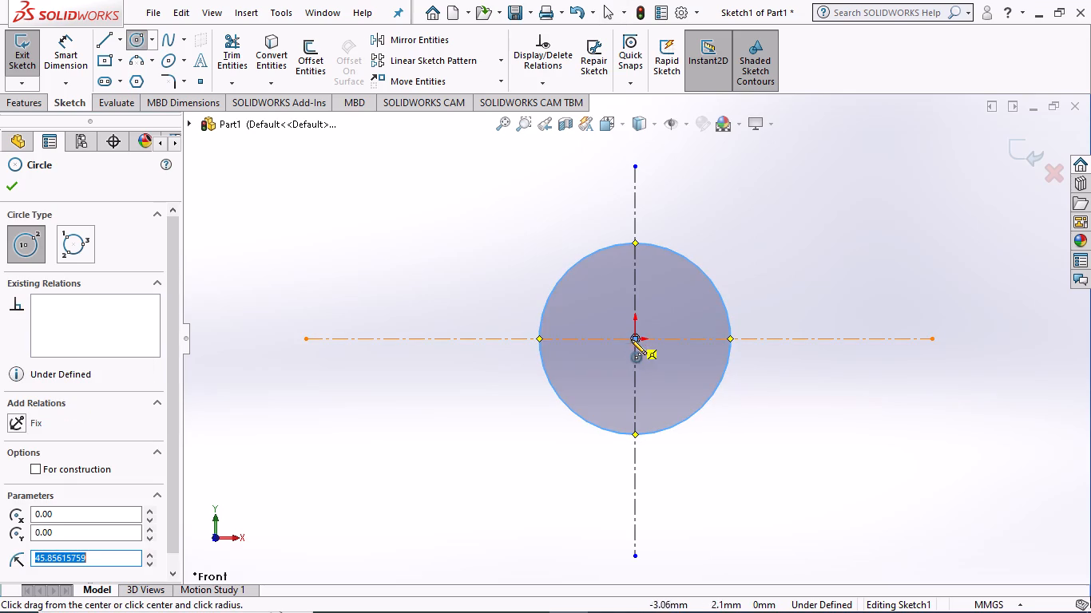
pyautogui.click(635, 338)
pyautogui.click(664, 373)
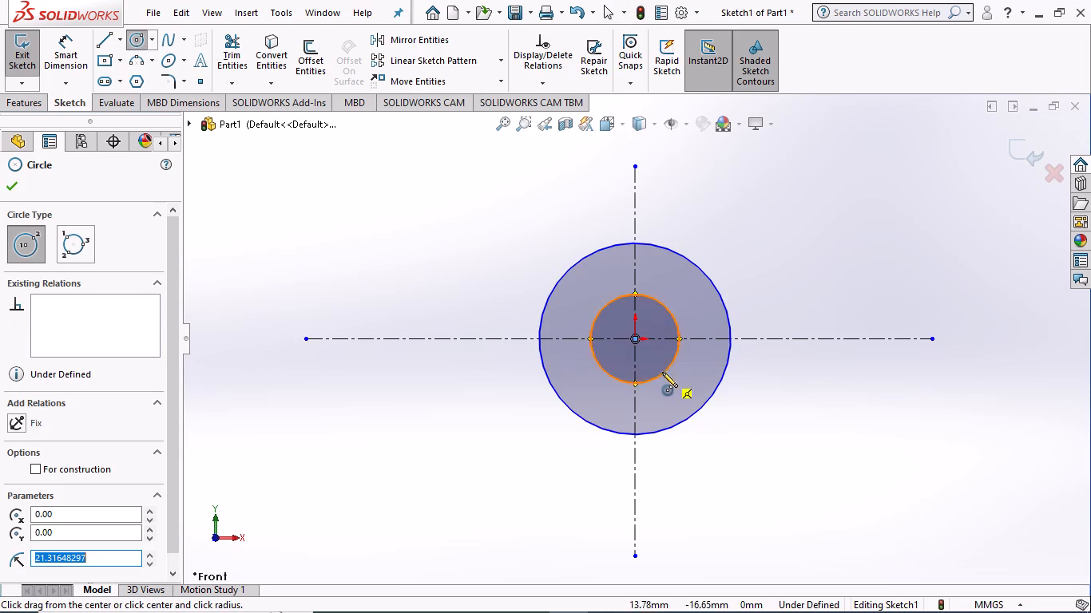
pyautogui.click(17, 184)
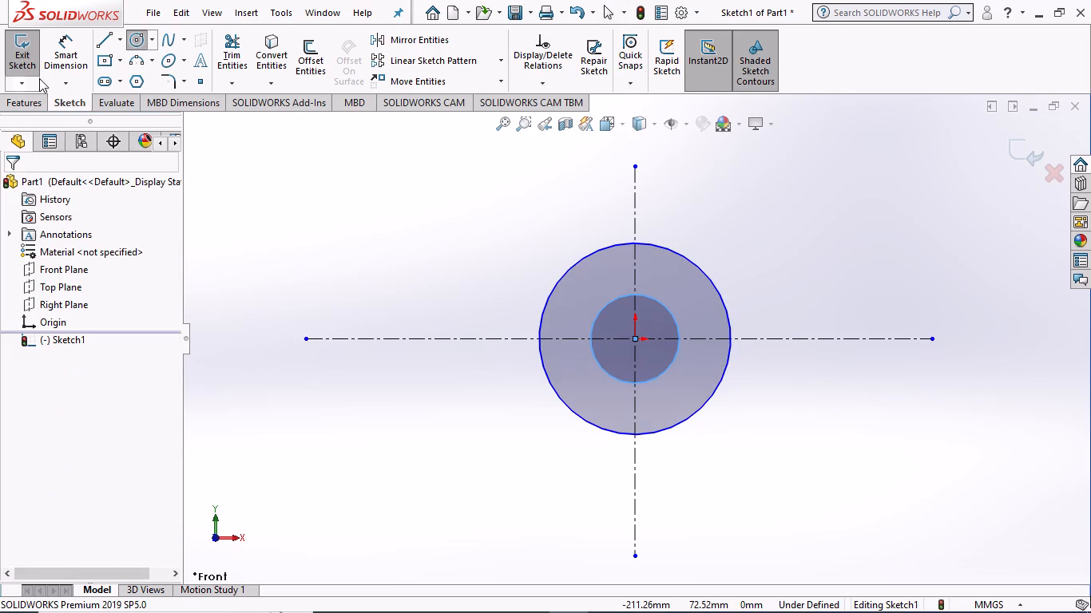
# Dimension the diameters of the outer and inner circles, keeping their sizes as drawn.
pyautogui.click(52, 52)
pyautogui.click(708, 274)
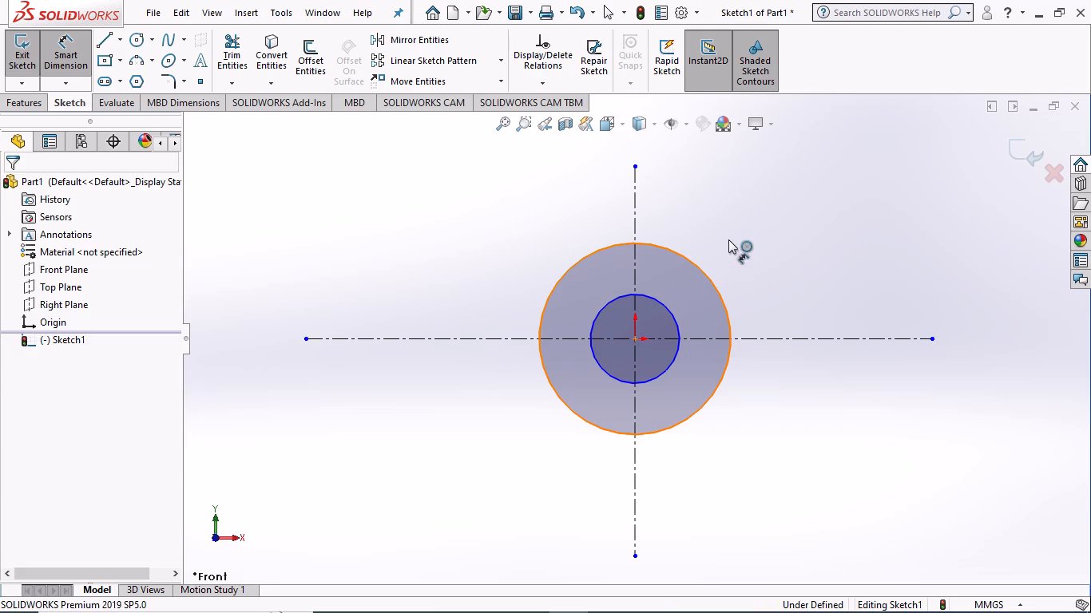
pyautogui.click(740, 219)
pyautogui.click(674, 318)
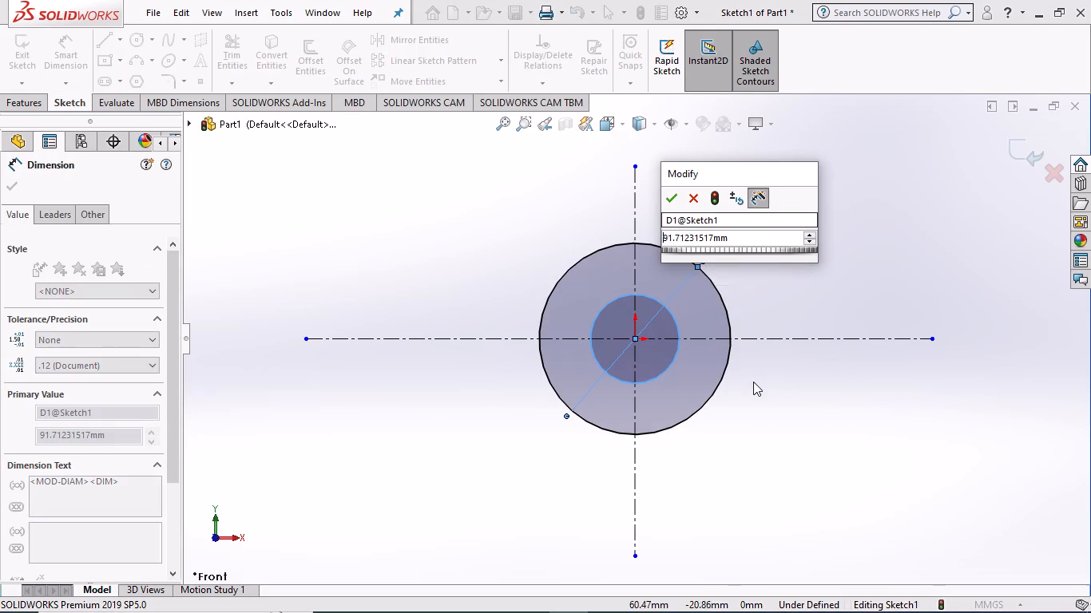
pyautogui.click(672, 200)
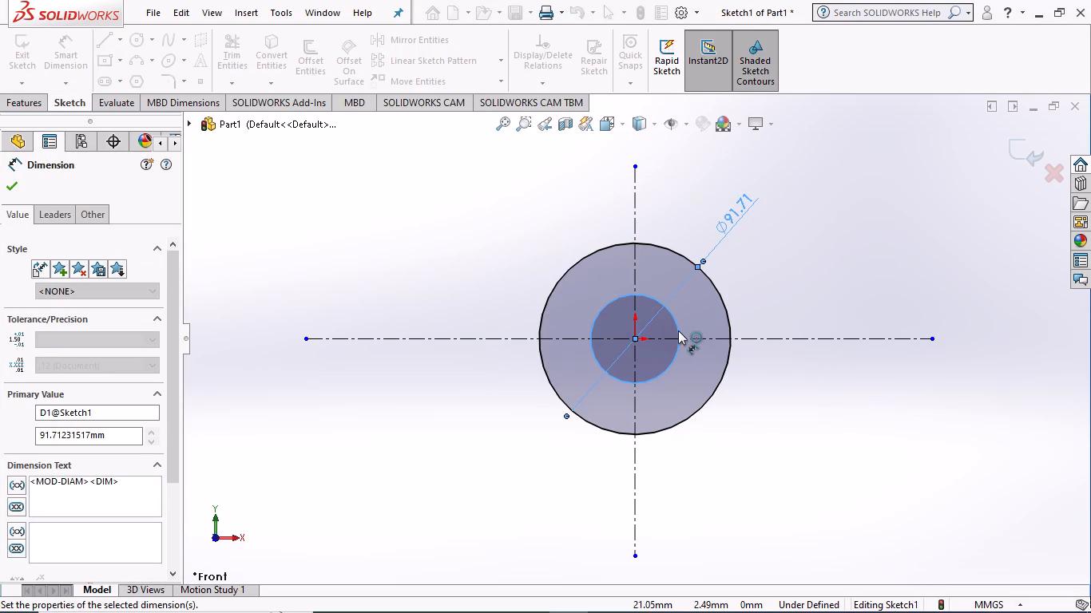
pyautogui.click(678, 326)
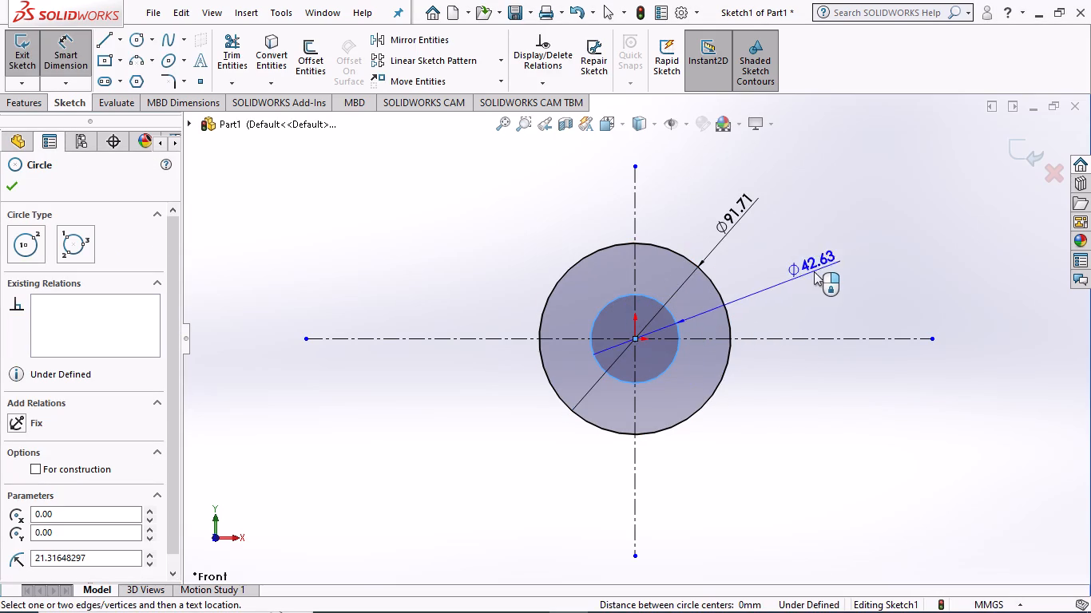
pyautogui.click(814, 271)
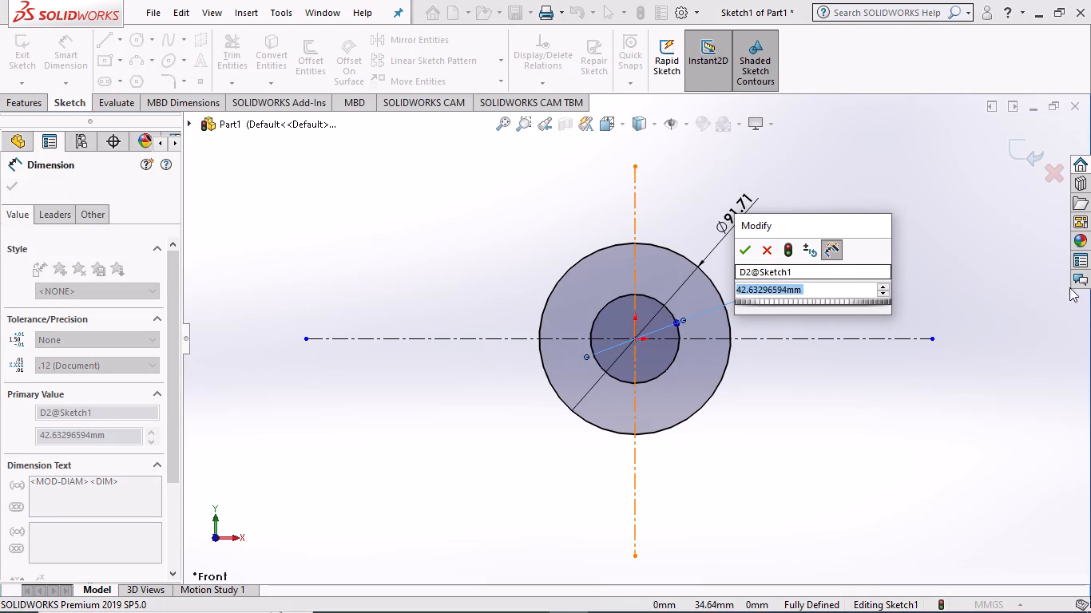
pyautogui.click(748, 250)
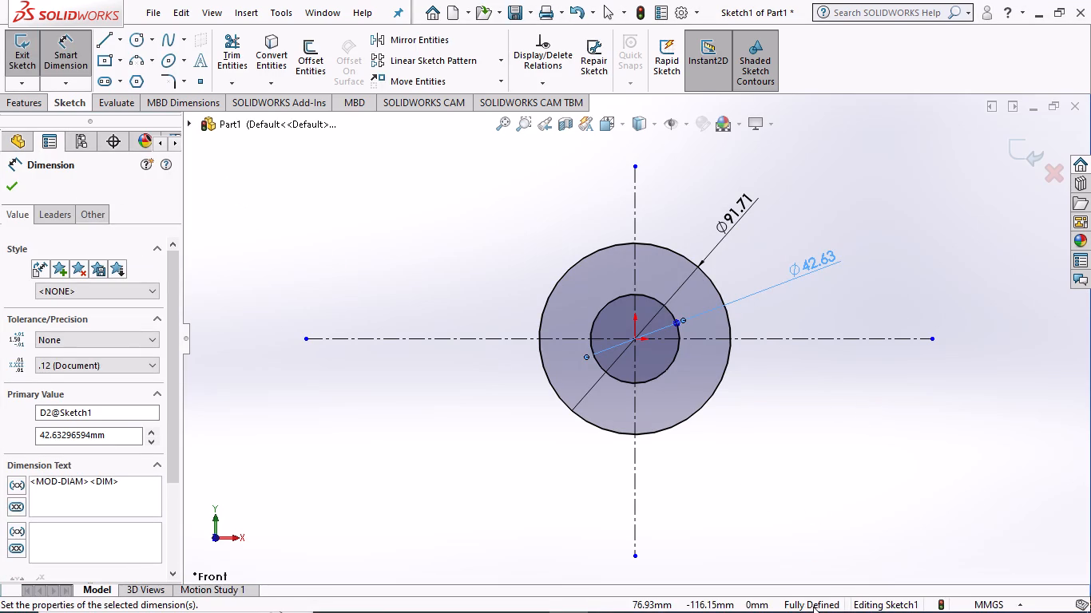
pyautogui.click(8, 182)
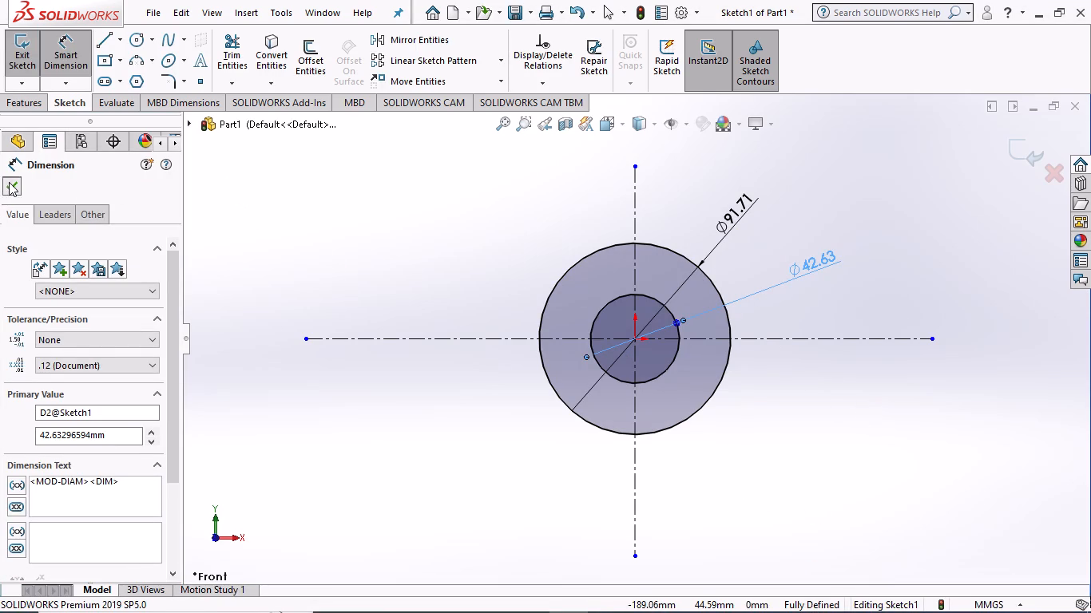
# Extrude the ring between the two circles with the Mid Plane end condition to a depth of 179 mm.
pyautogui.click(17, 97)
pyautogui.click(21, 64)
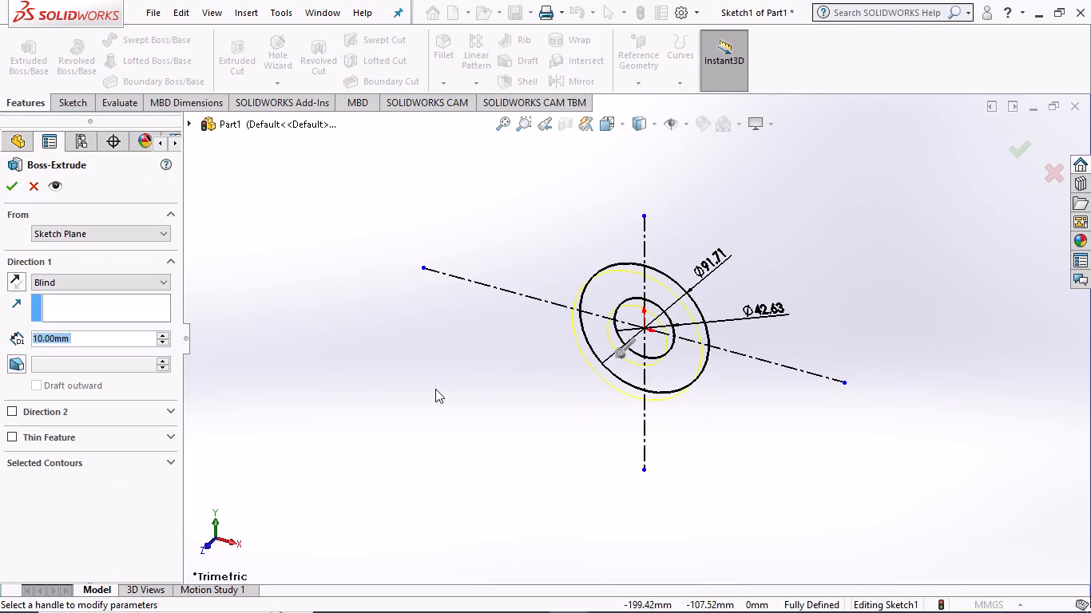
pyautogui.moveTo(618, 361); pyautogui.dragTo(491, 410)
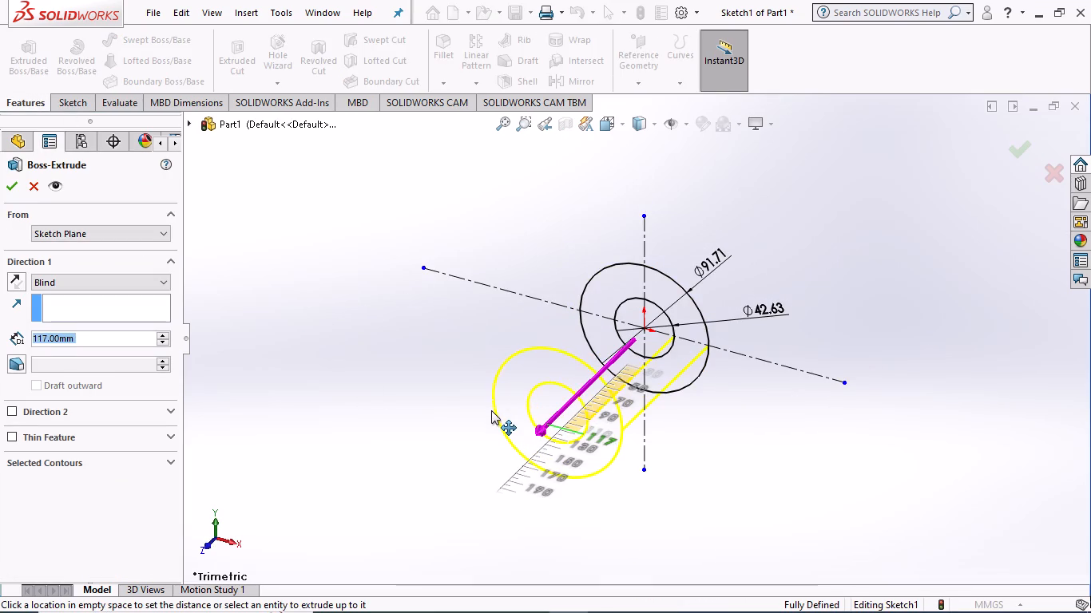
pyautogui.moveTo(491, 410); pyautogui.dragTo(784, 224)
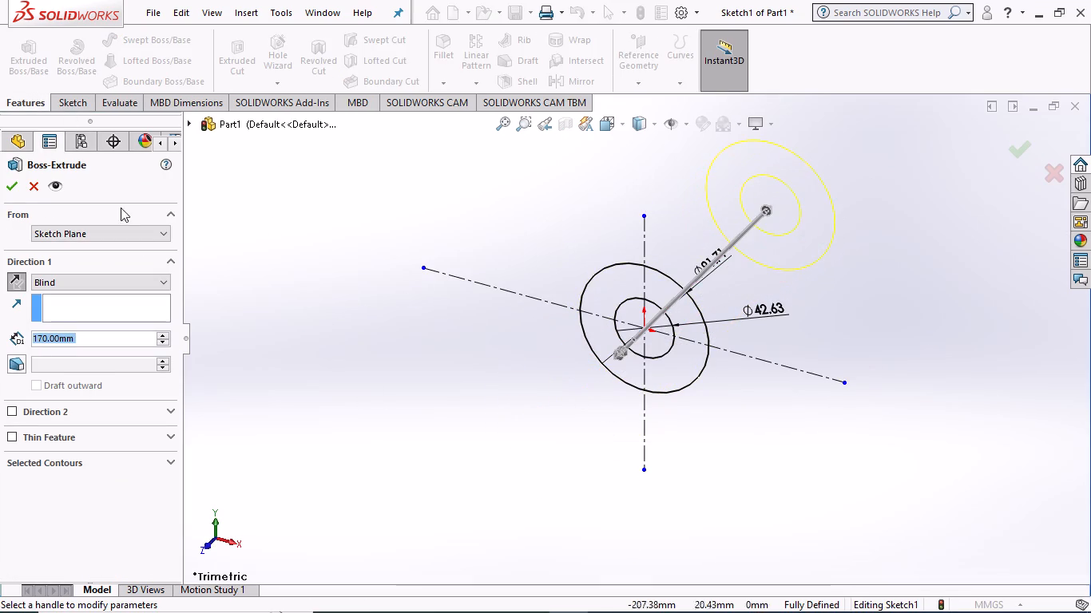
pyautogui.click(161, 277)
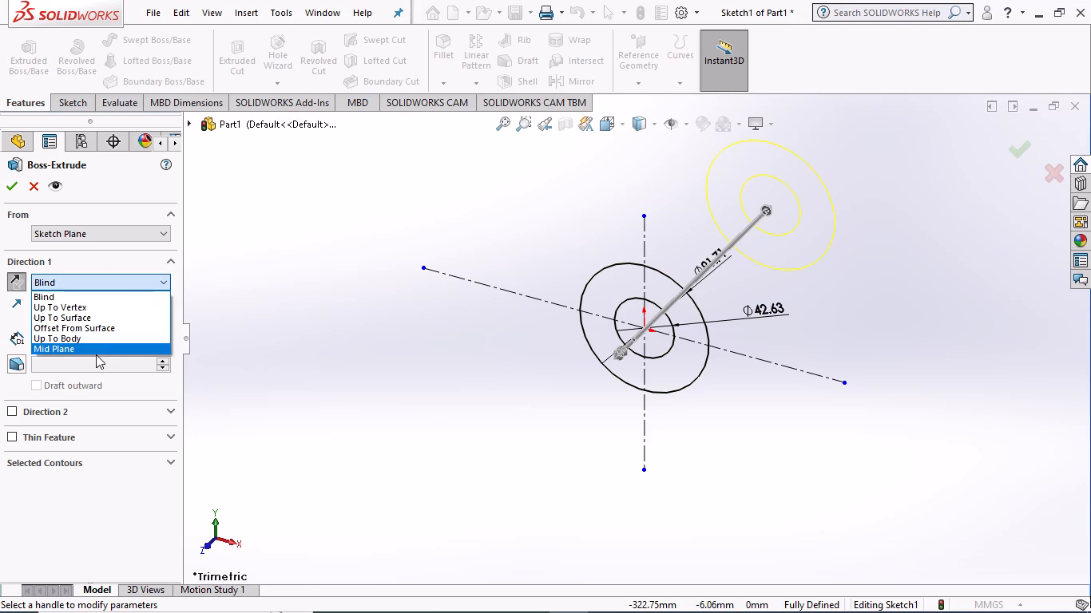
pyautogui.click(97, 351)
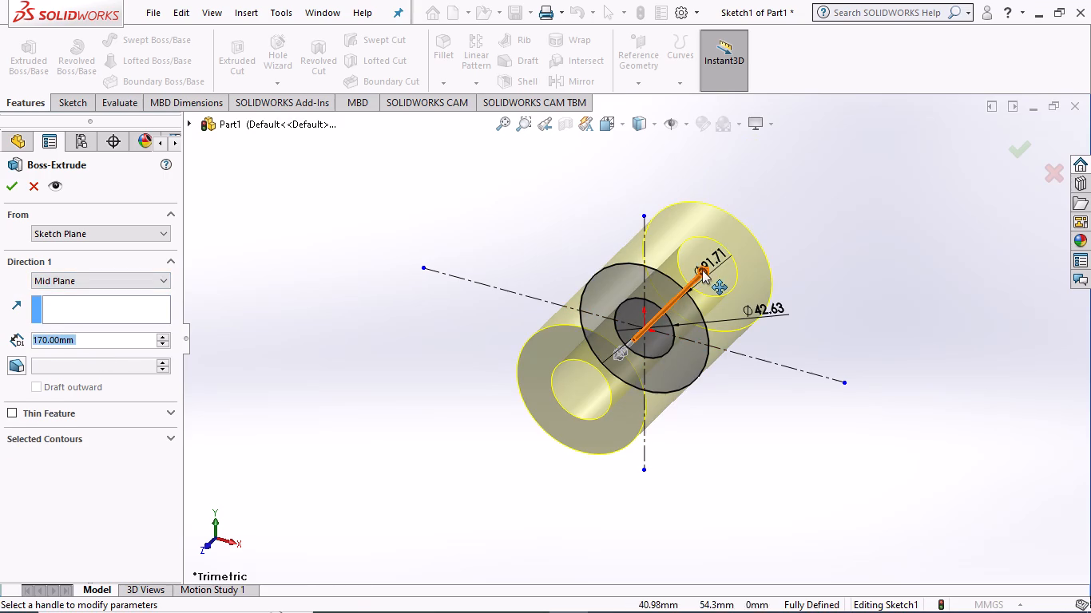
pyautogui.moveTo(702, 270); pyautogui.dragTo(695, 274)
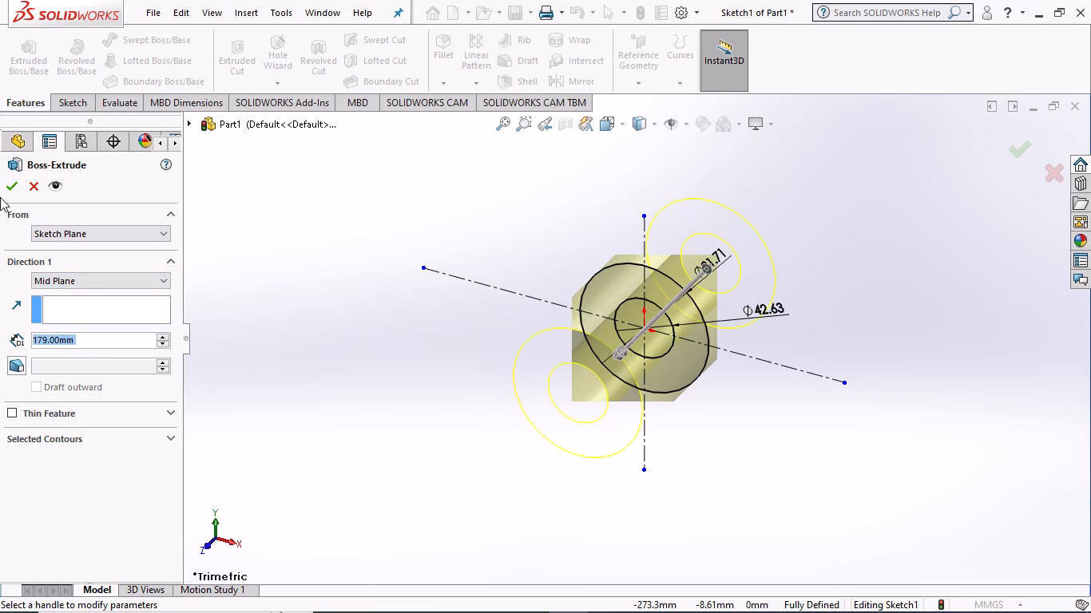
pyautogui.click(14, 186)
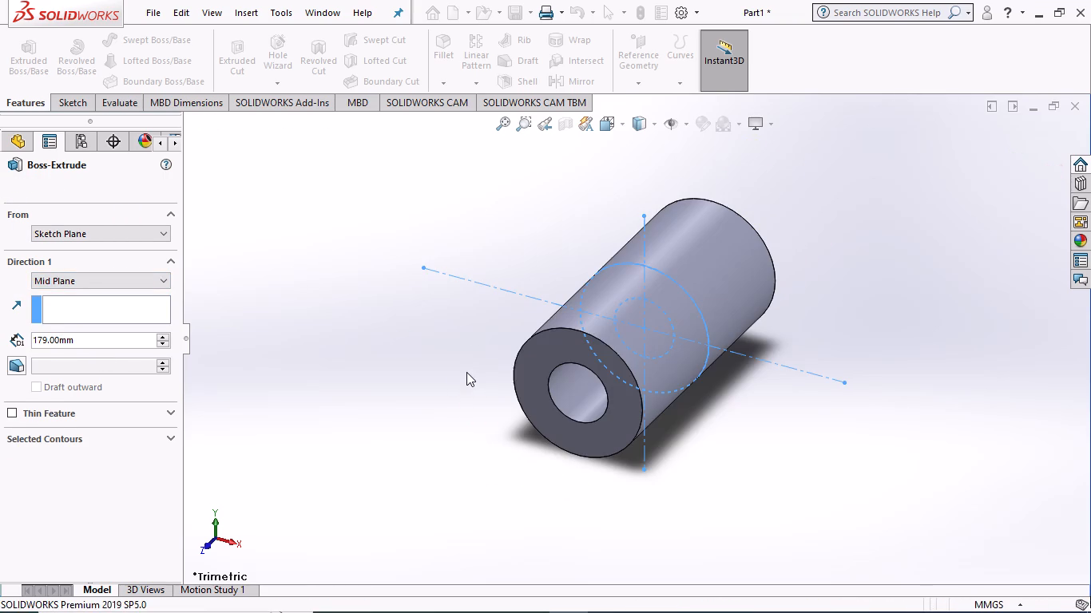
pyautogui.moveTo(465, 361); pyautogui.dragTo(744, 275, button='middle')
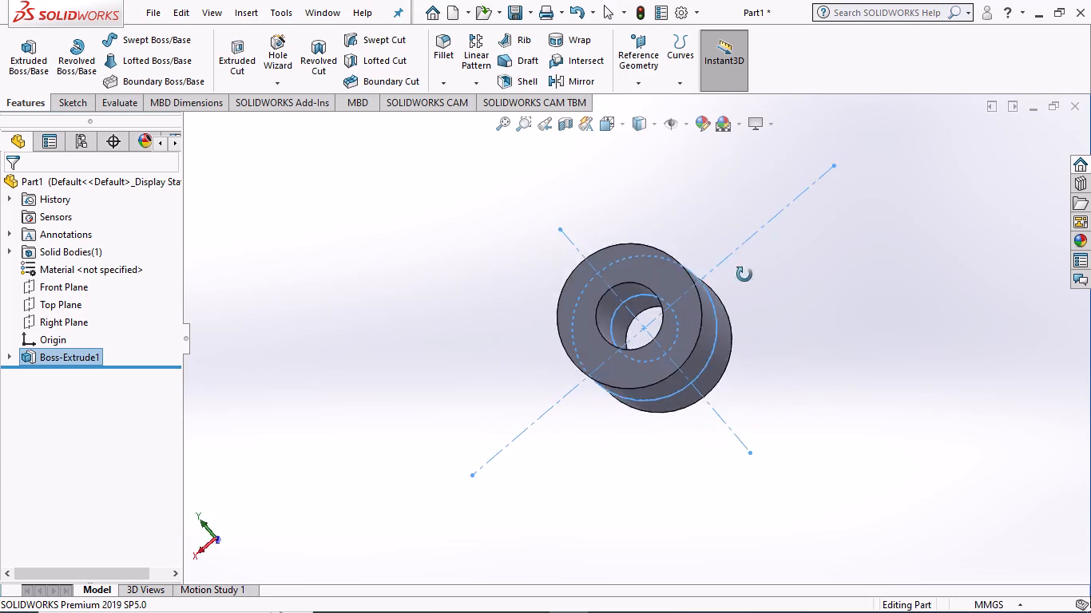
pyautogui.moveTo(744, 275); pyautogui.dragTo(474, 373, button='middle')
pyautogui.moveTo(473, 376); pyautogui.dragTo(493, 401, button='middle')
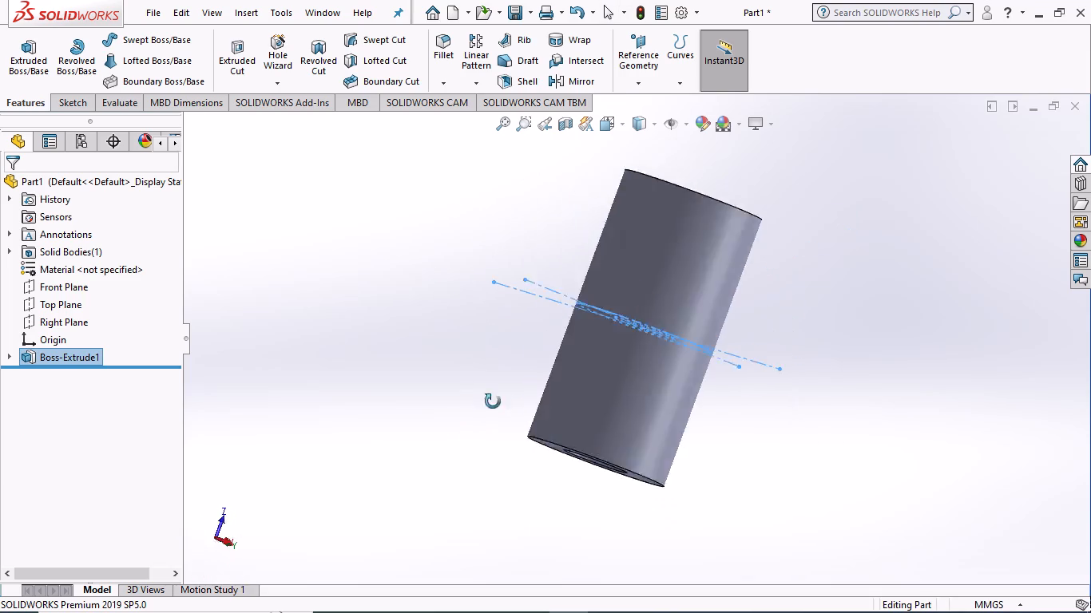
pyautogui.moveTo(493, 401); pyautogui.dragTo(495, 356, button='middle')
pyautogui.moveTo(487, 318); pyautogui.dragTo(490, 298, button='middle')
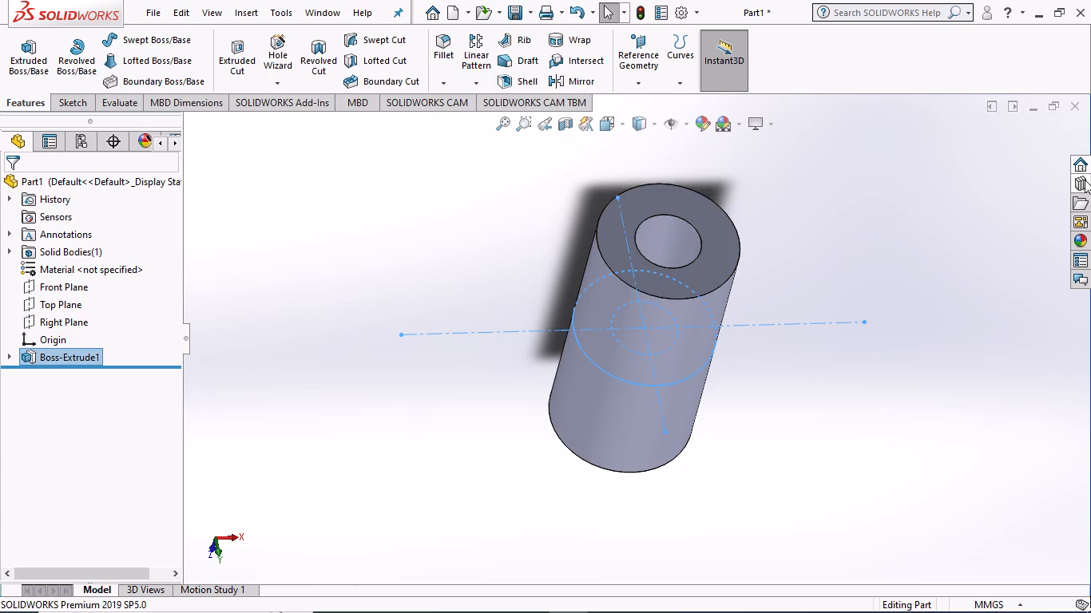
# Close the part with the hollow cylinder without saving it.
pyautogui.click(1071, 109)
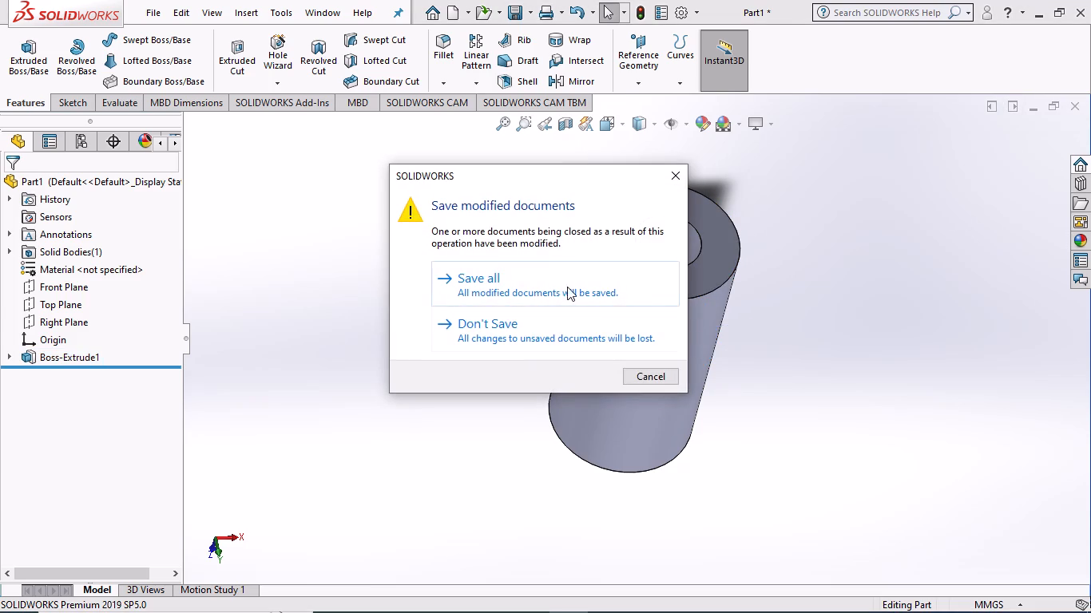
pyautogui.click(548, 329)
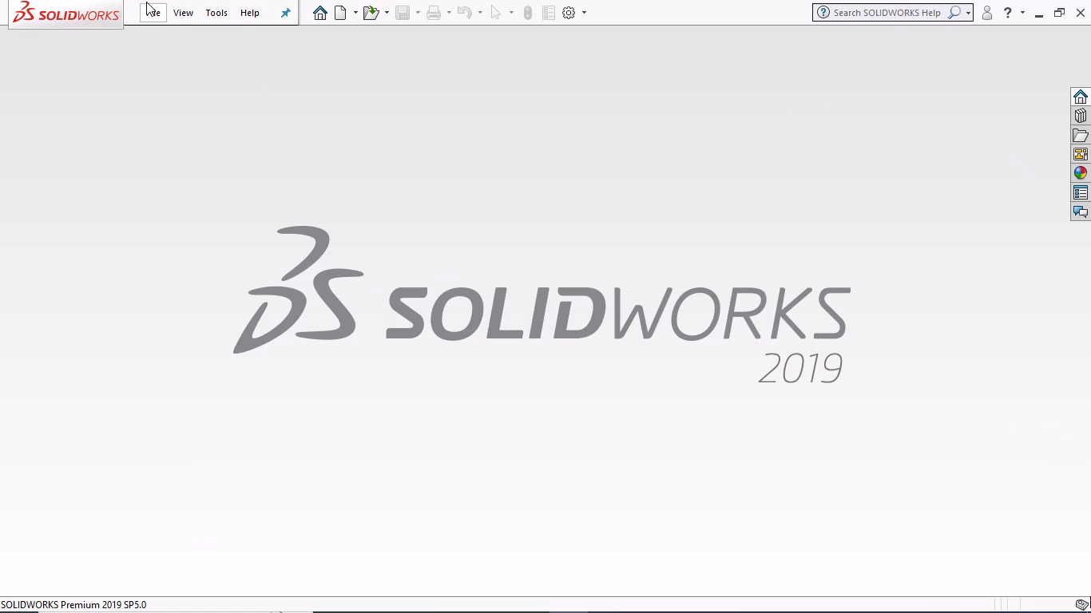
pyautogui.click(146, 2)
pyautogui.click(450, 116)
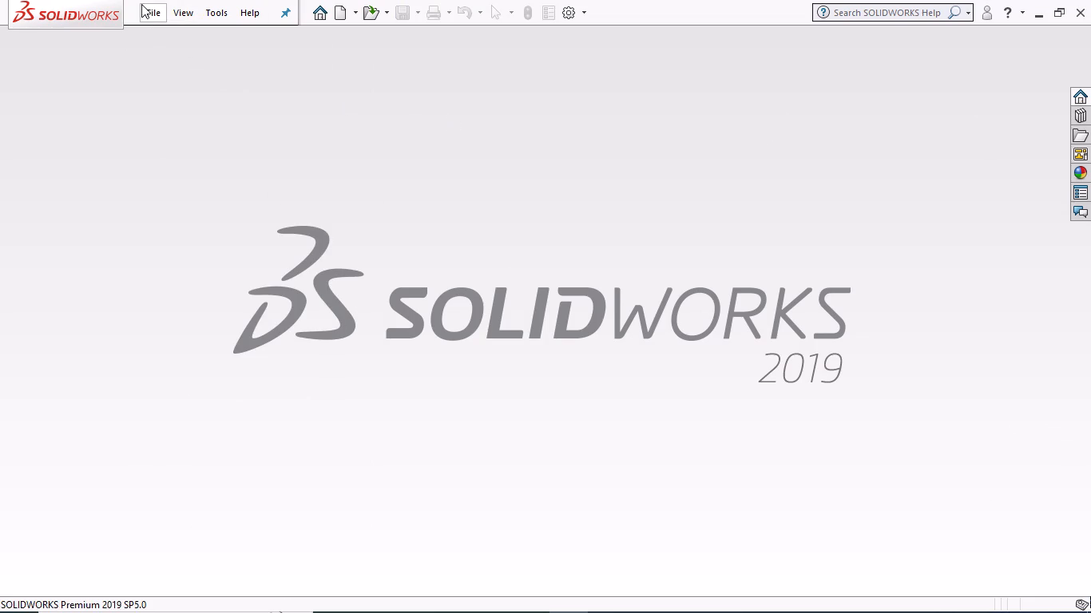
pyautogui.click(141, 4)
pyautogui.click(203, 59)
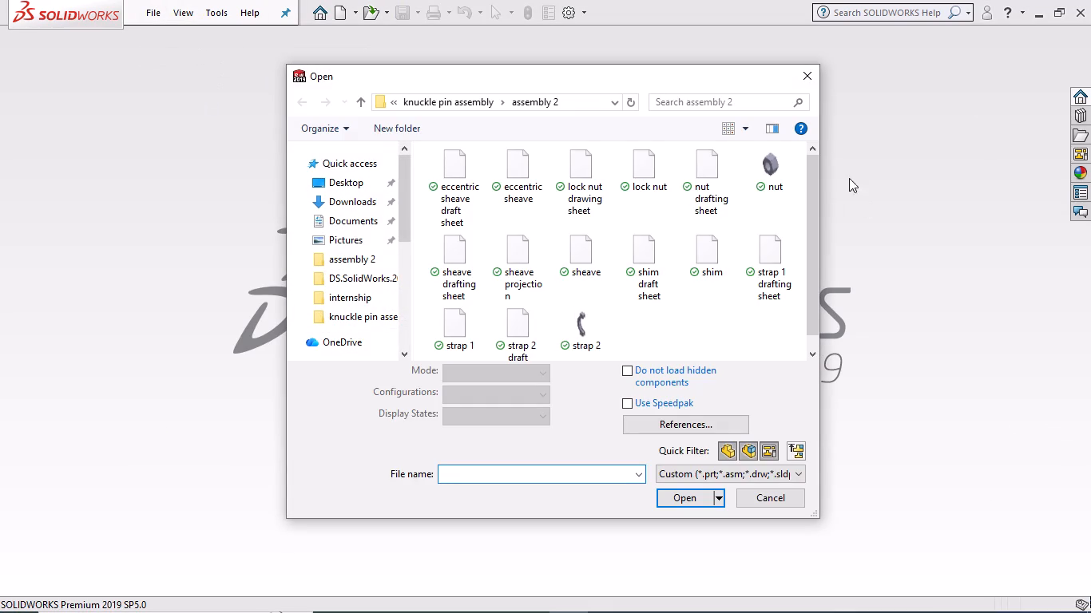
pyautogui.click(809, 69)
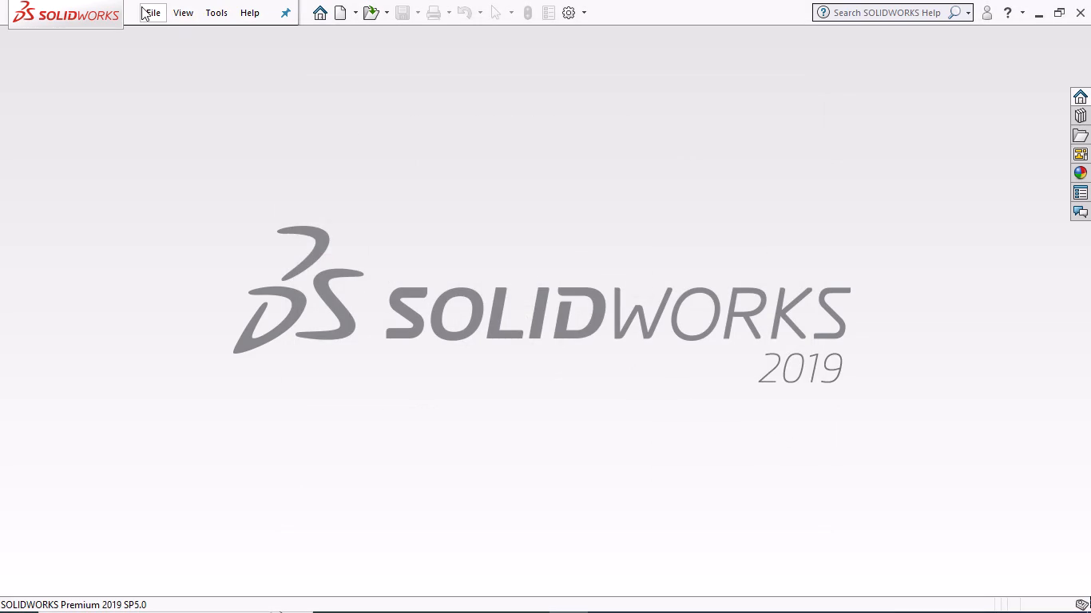
# Create a new Part document.
pyautogui.click(144, 6)
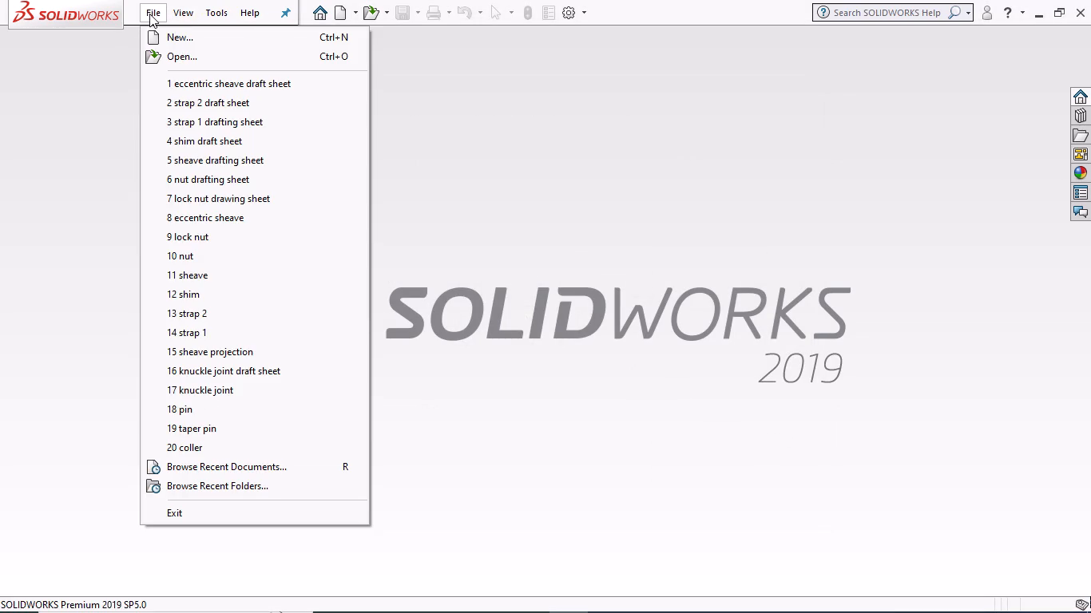
pyautogui.click(175, 38)
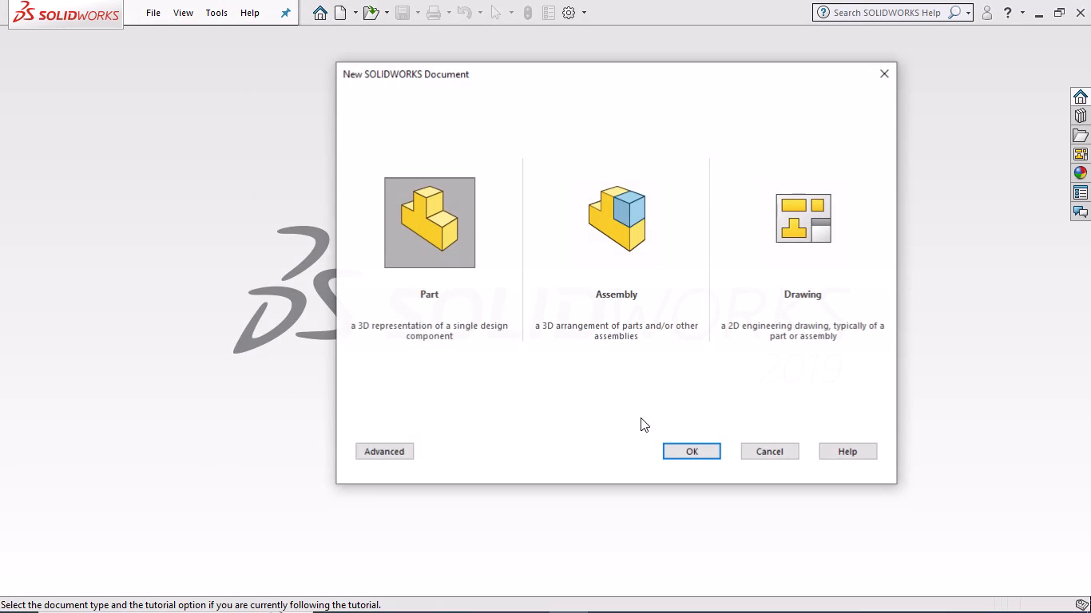
pyautogui.click(688, 455)
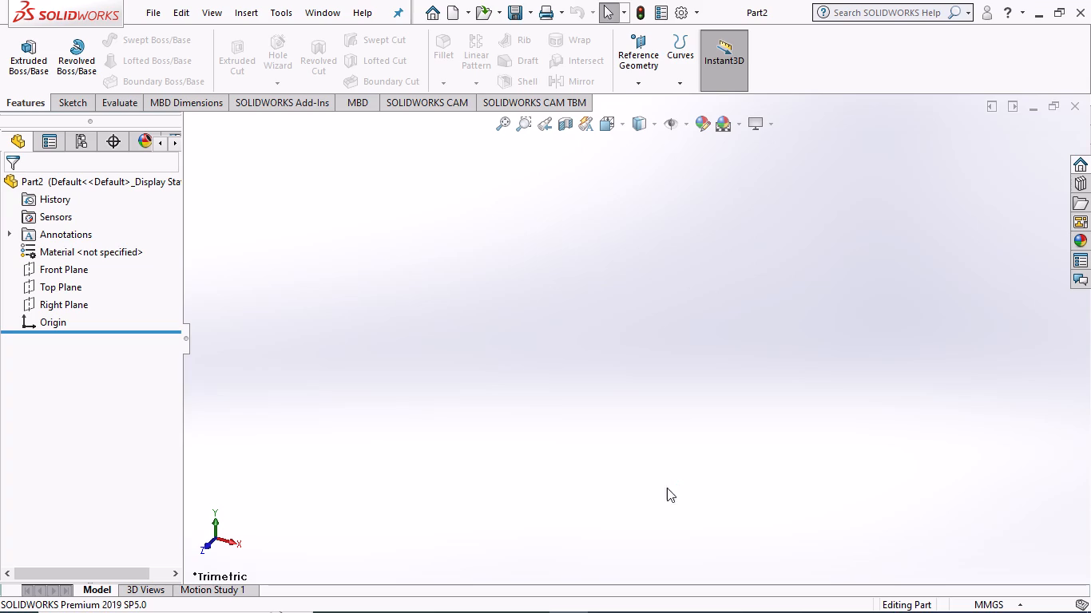
# Start a sketch on the Front Plane of the new part.
pyautogui.click(68, 272)
pyautogui.click(75, 245)
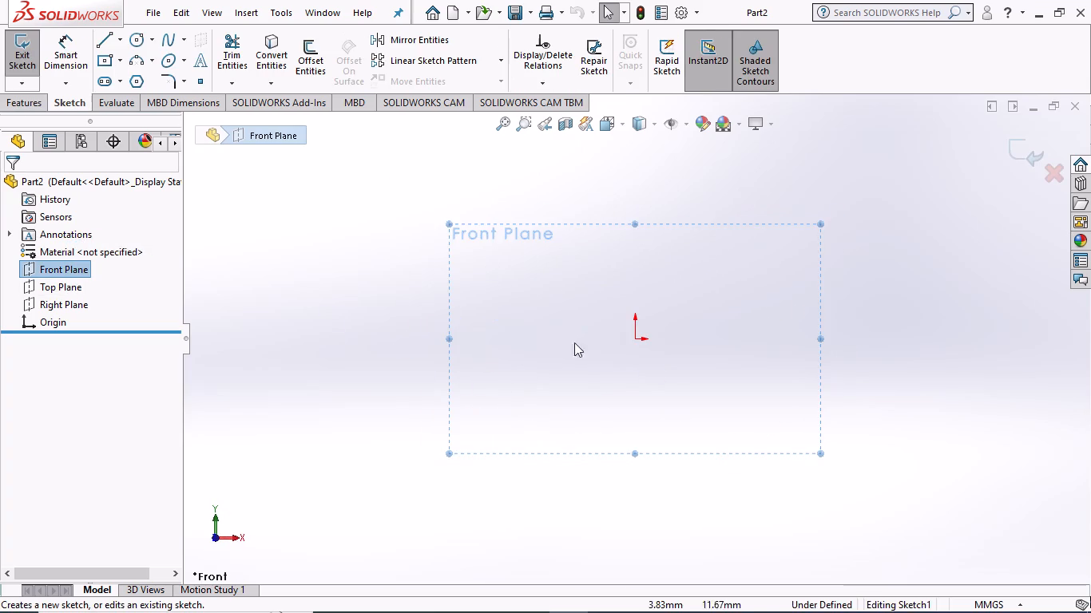
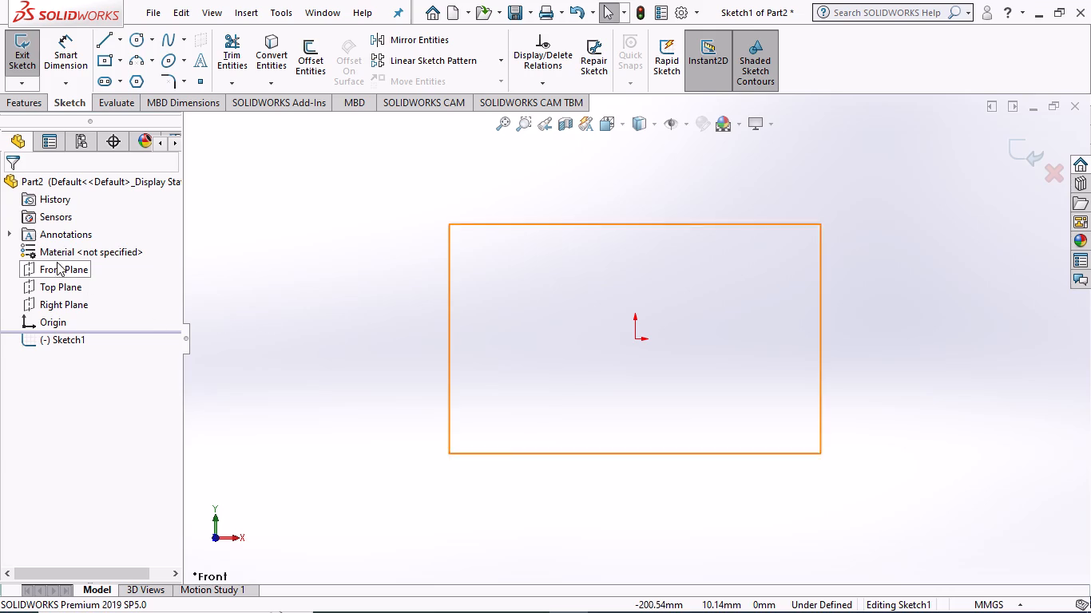
# Sketch a vertical centerline about 205 mm long passing through the origin.
pyautogui.click(119, 41)
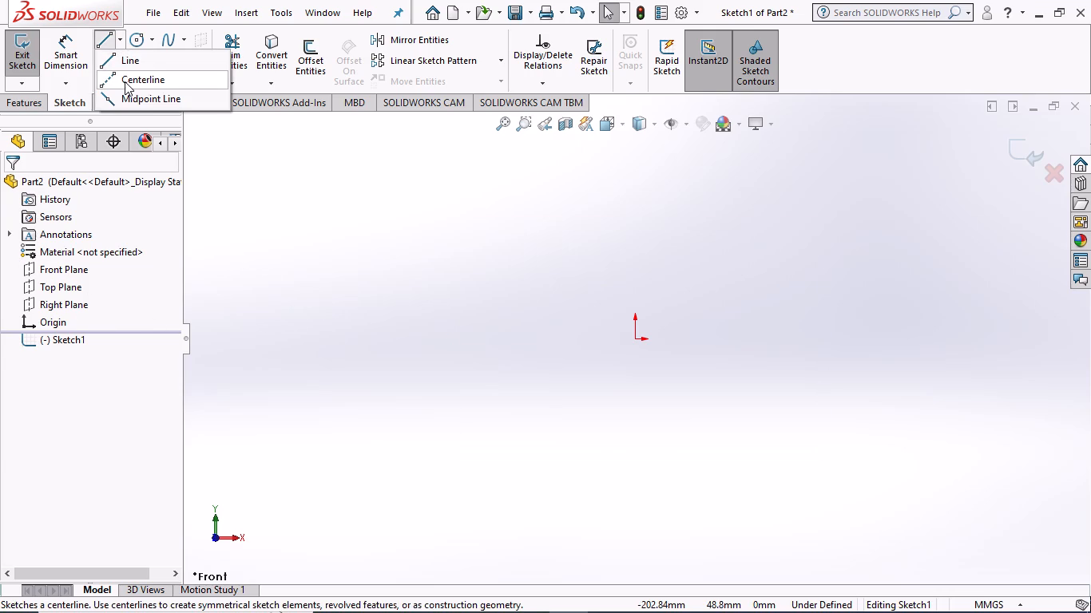
pyautogui.click(125, 81)
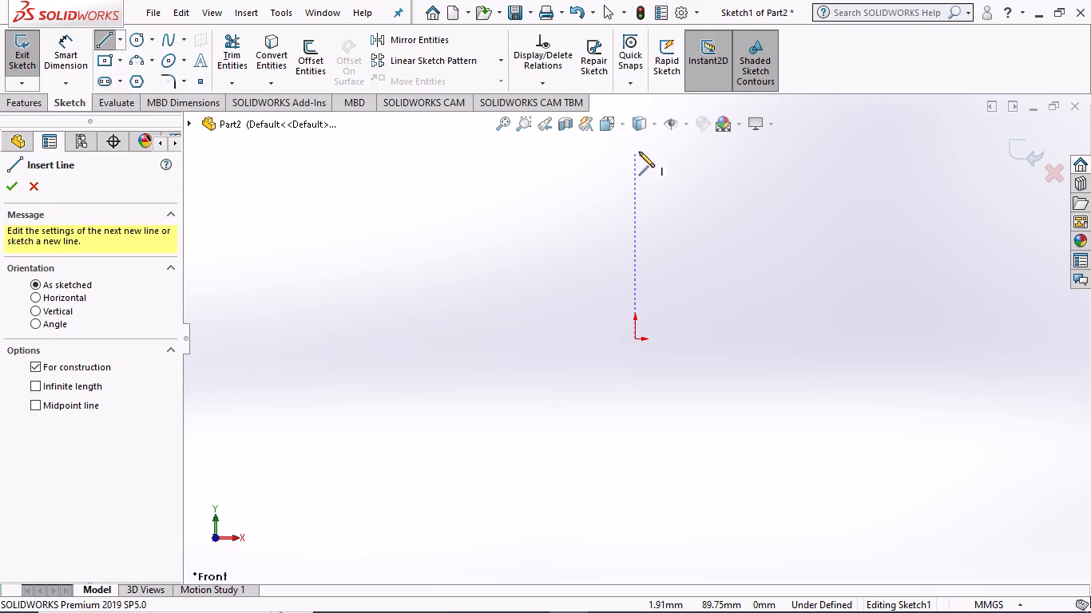
pyautogui.click(633, 136)
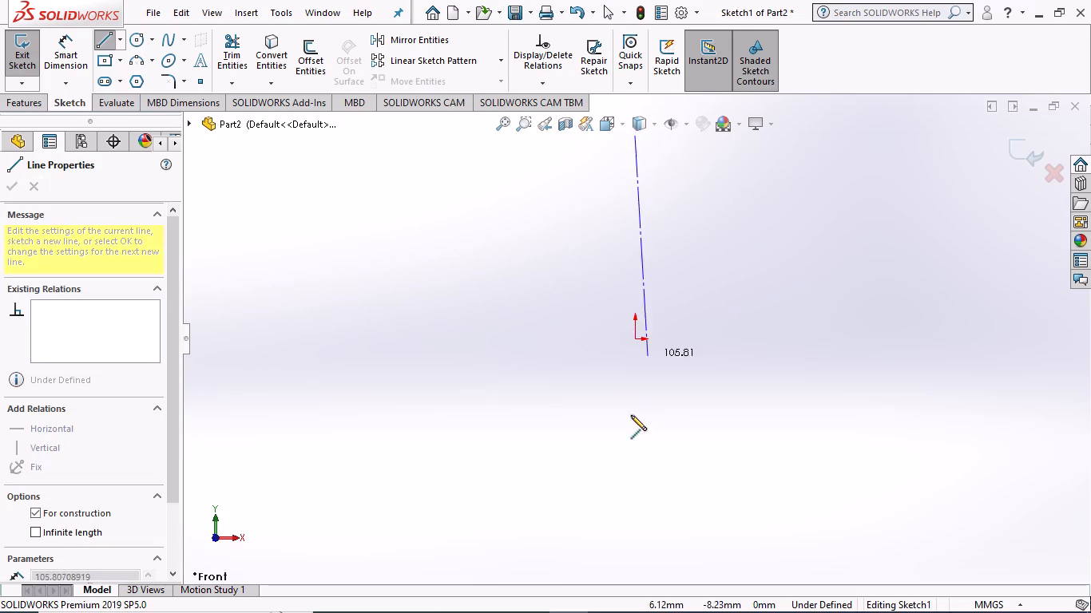
pyautogui.click(638, 568)
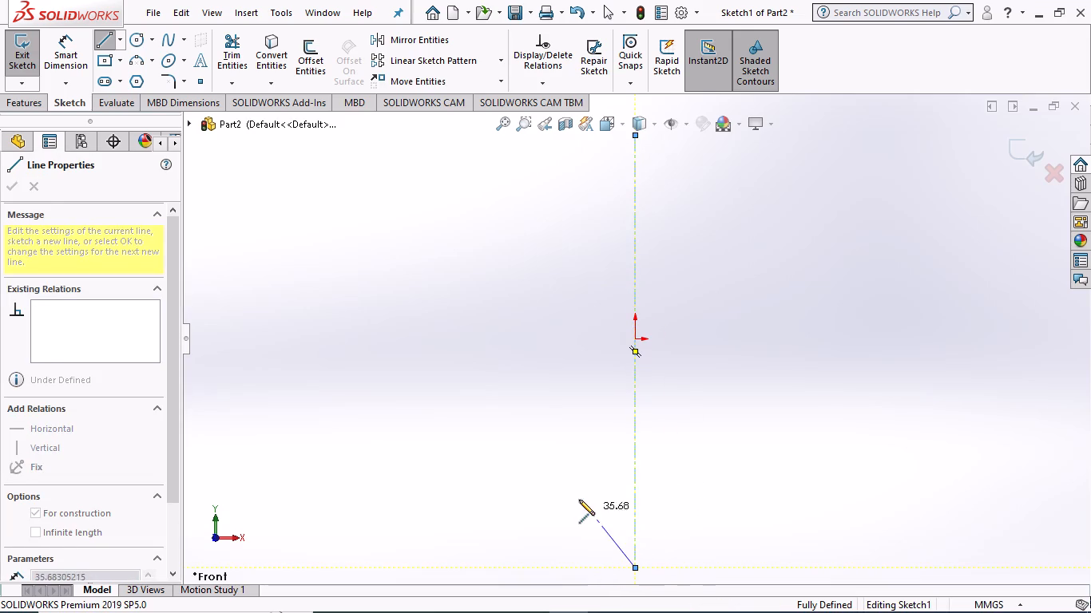
pyautogui.press('Escape')
pyautogui.press('Escape')
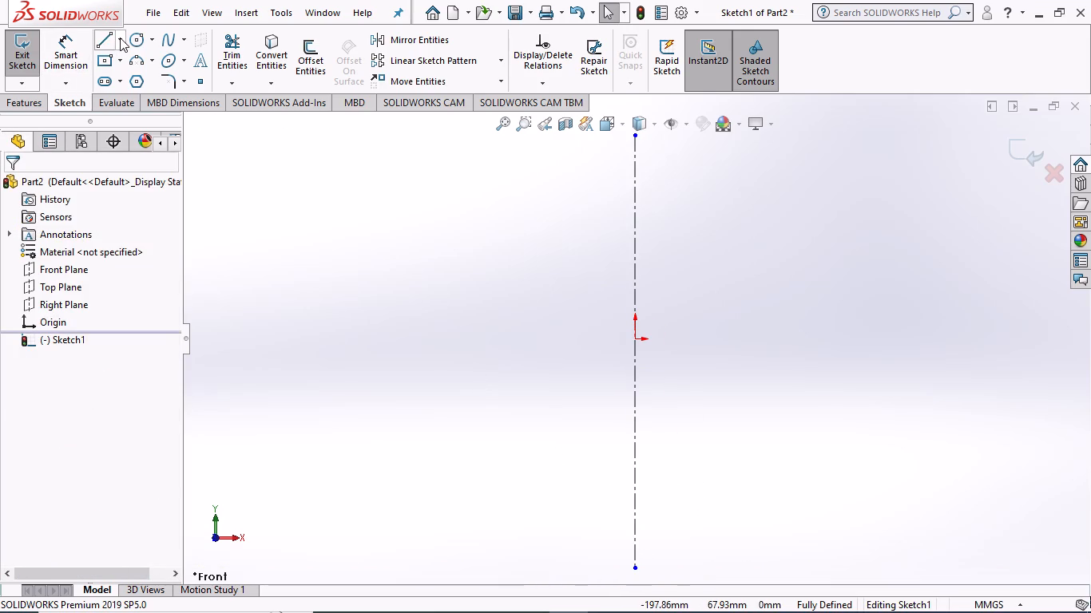
# Sketch a horizontal centerline about 380 mm long passing through the origin and crossing the vertical one.
pyautogui.click(120, 38)
pyautogui.click(121, 81)
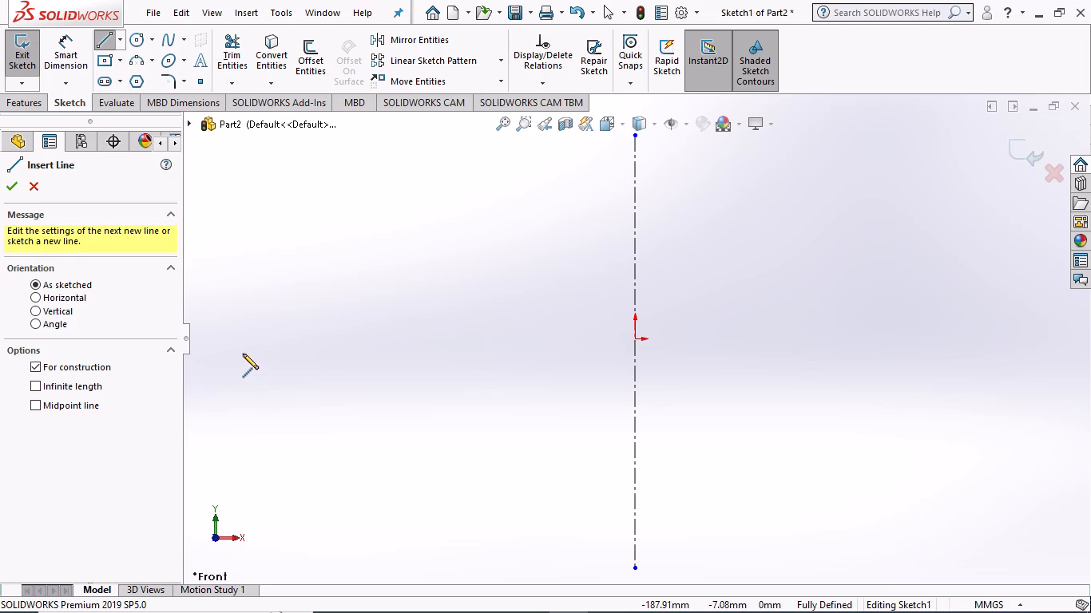
pyautogui.click(220, 340)
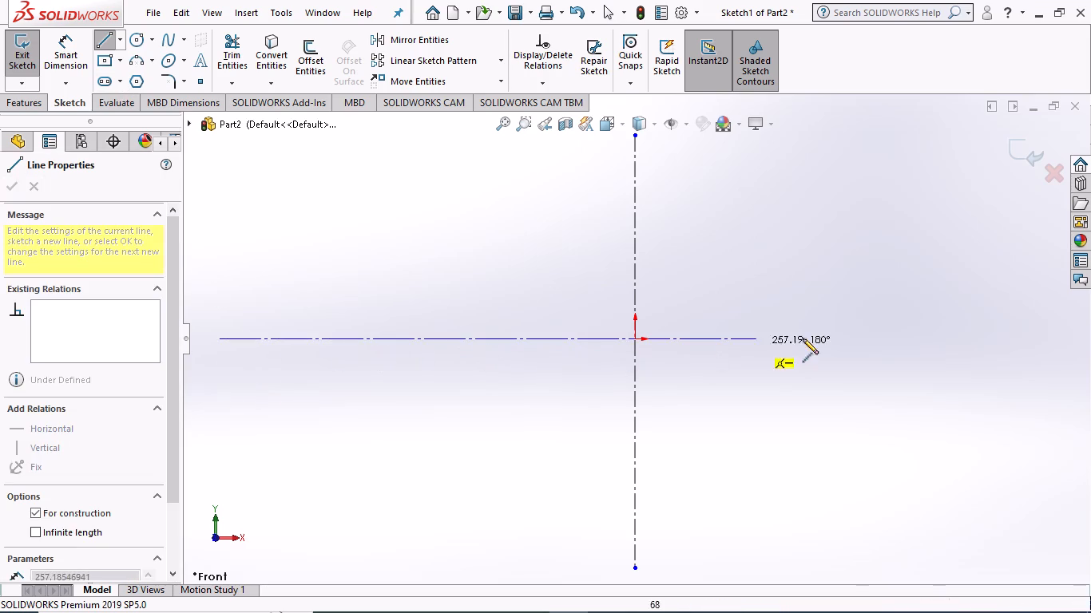
pyautogui.click(1015, 342)
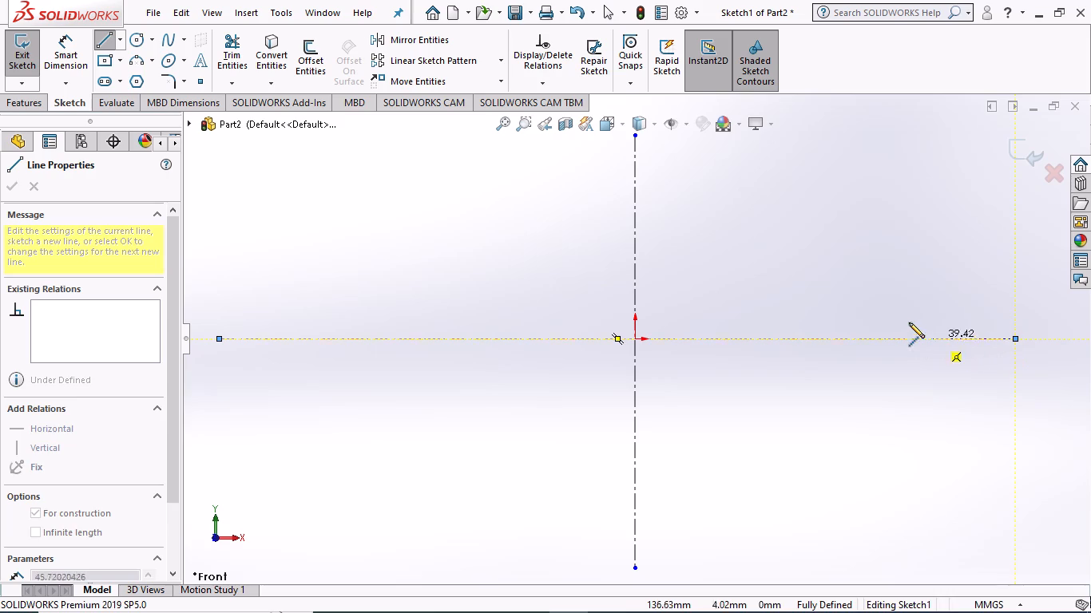
pyautogui.press('Escape')
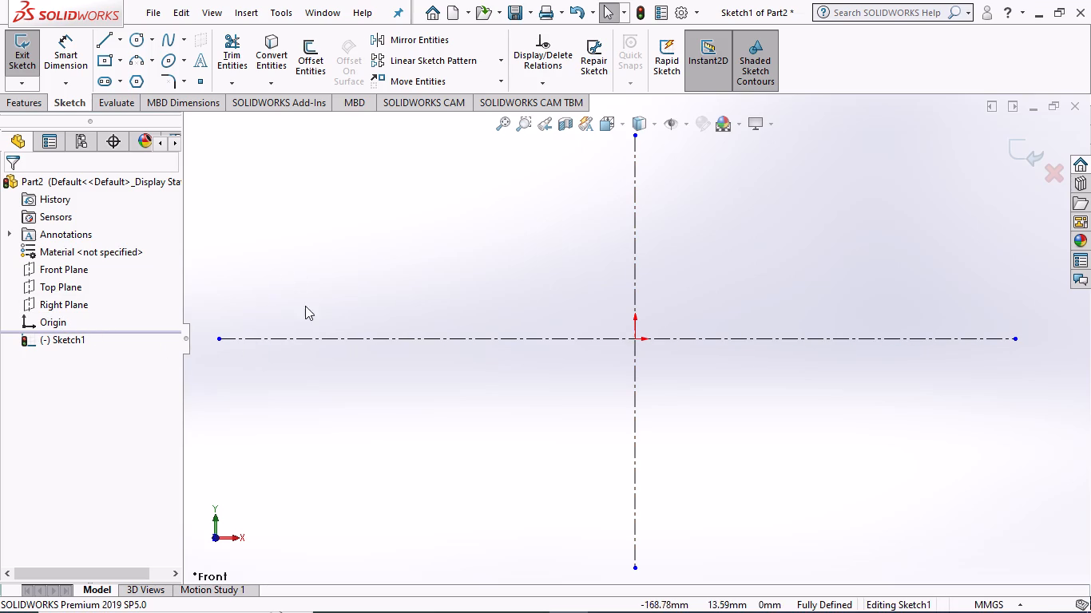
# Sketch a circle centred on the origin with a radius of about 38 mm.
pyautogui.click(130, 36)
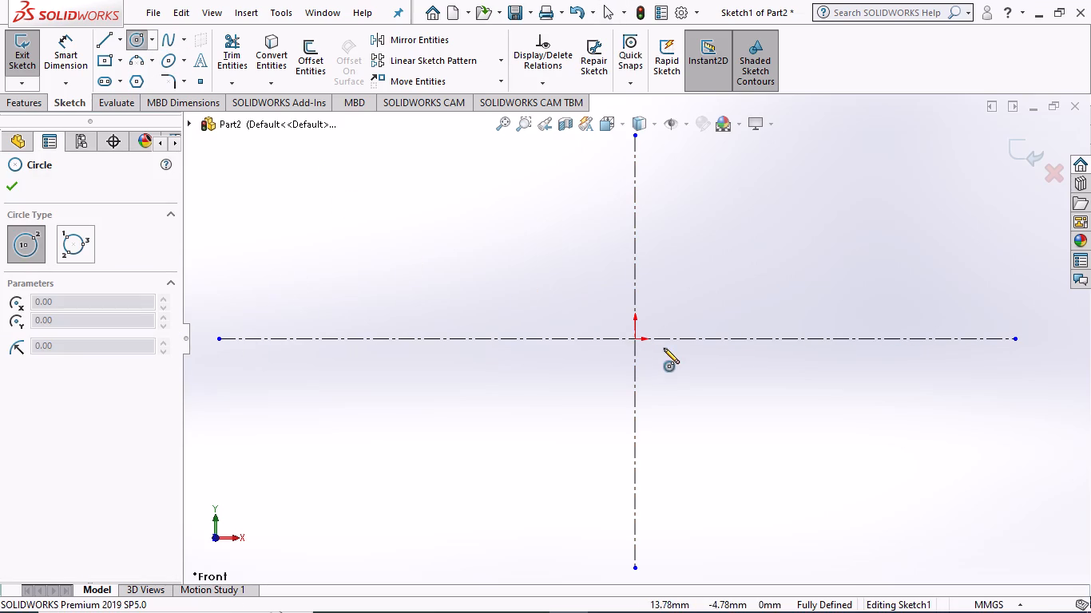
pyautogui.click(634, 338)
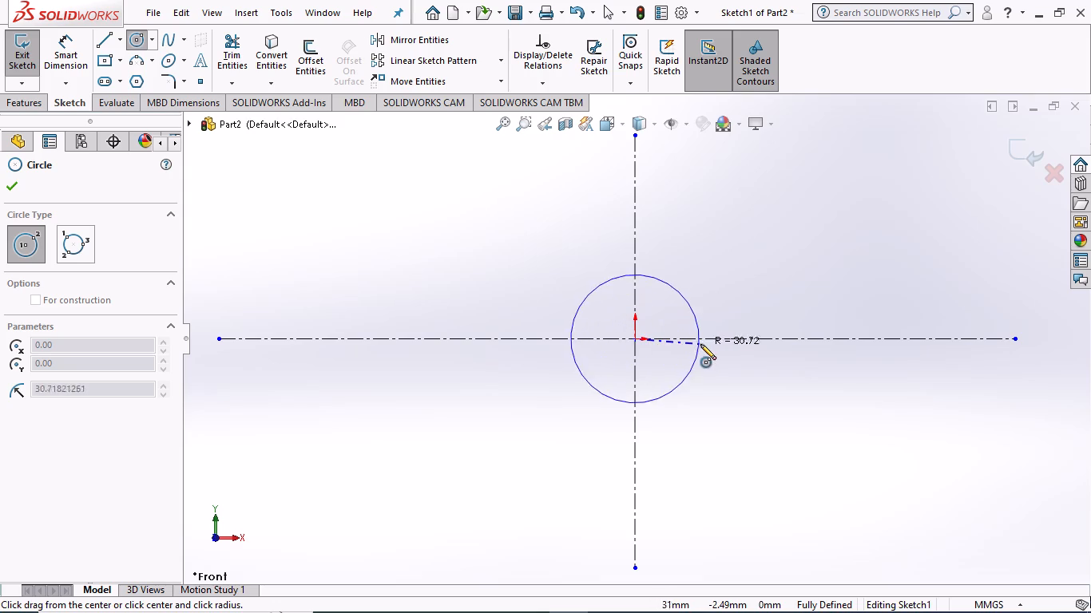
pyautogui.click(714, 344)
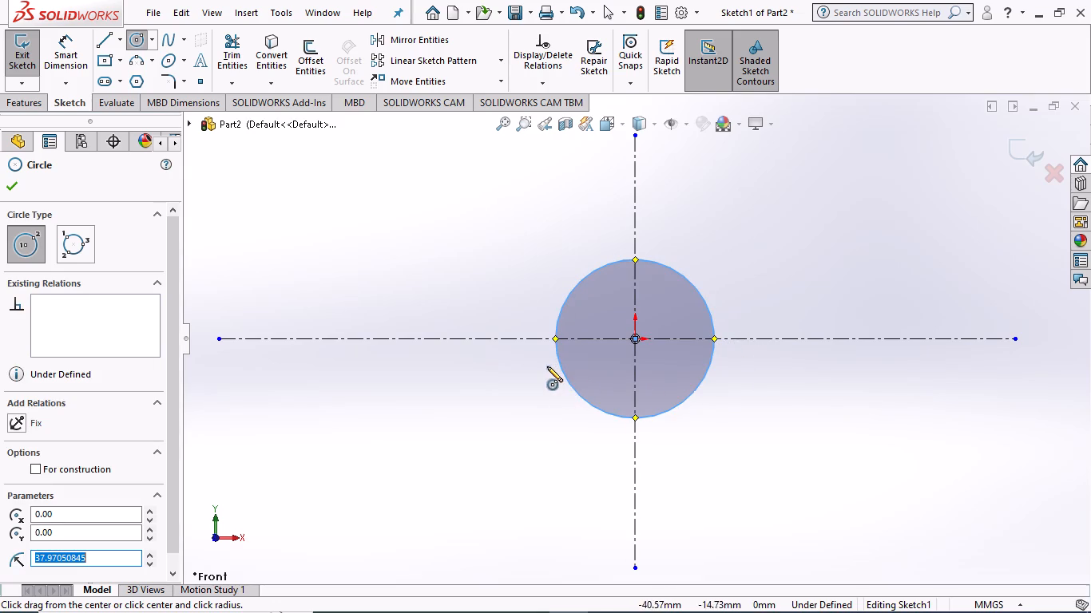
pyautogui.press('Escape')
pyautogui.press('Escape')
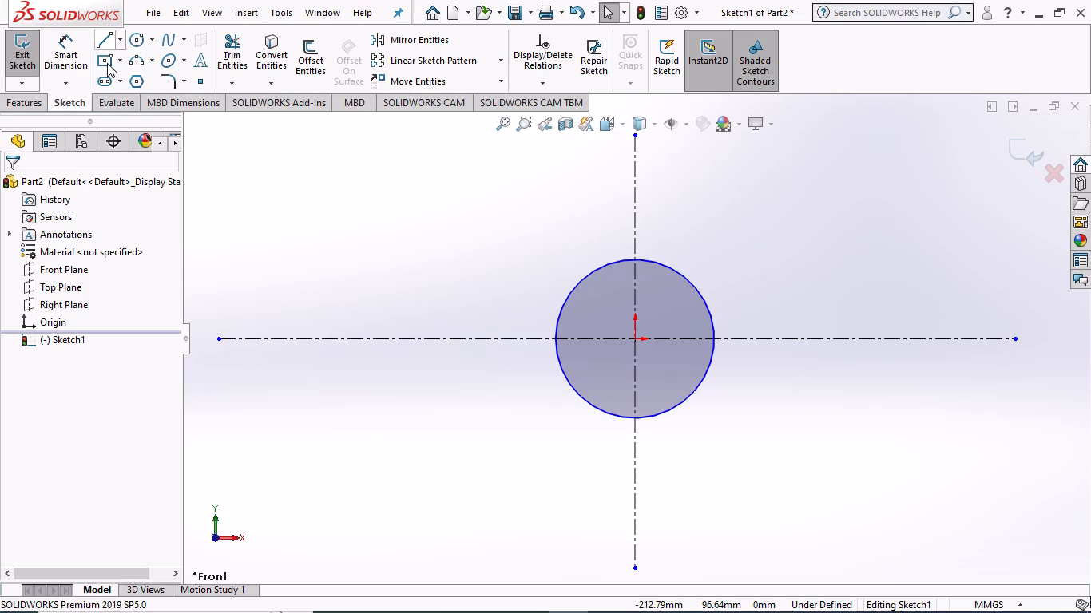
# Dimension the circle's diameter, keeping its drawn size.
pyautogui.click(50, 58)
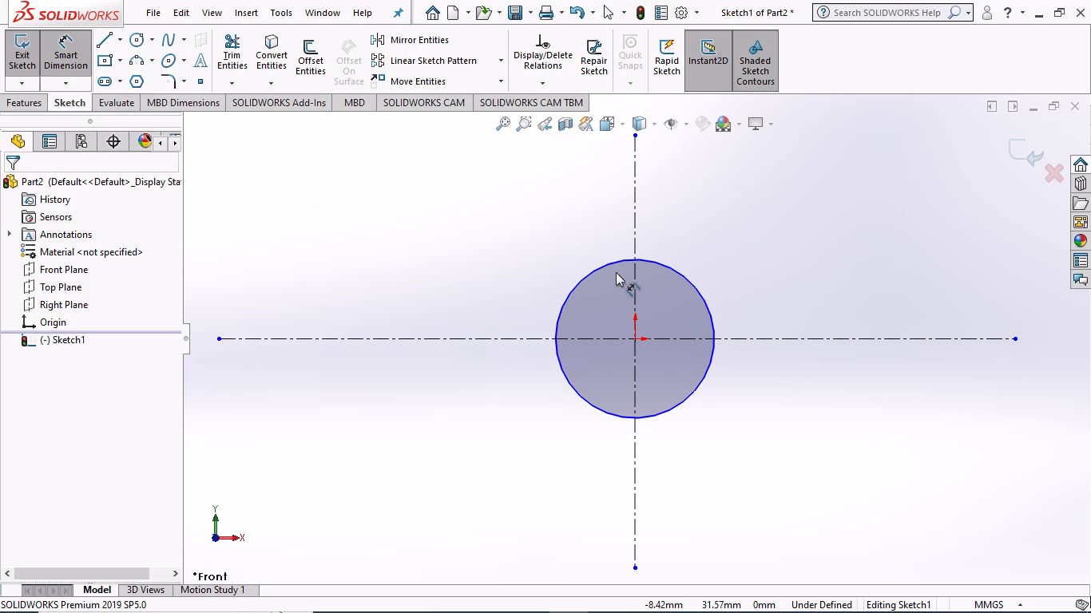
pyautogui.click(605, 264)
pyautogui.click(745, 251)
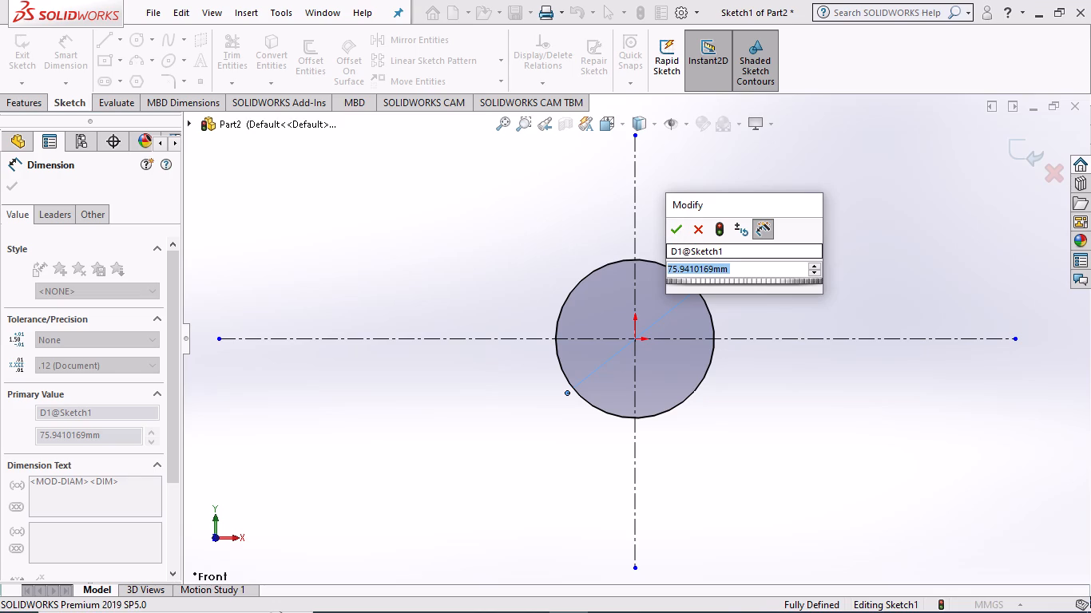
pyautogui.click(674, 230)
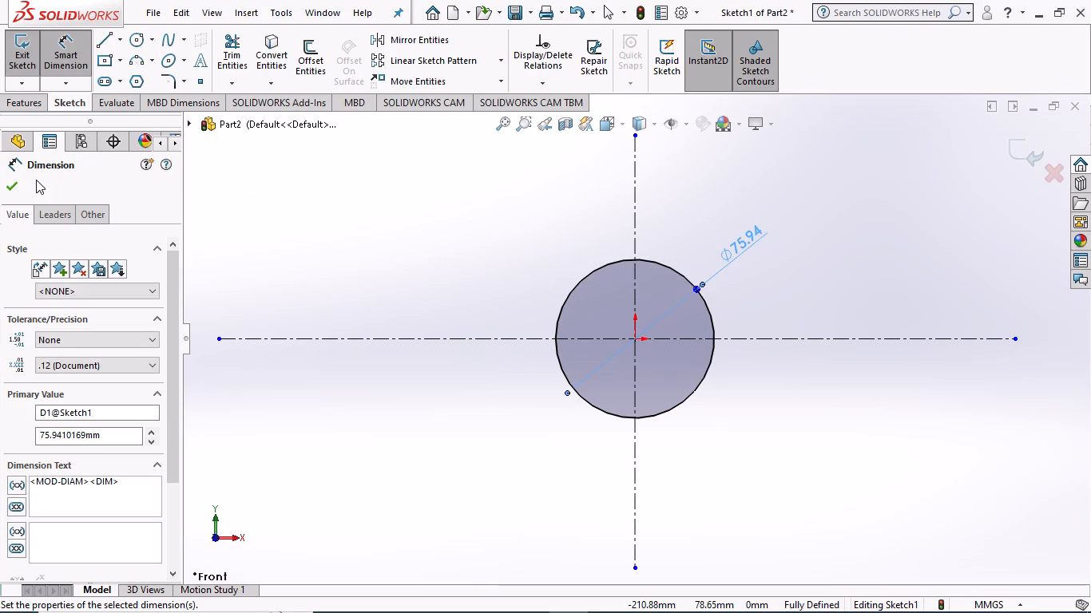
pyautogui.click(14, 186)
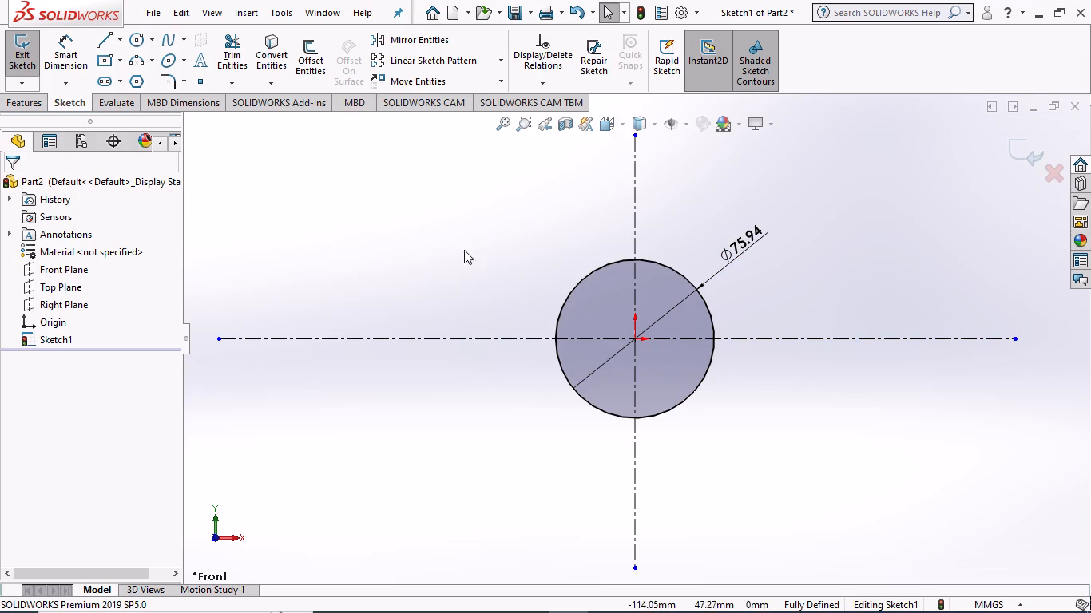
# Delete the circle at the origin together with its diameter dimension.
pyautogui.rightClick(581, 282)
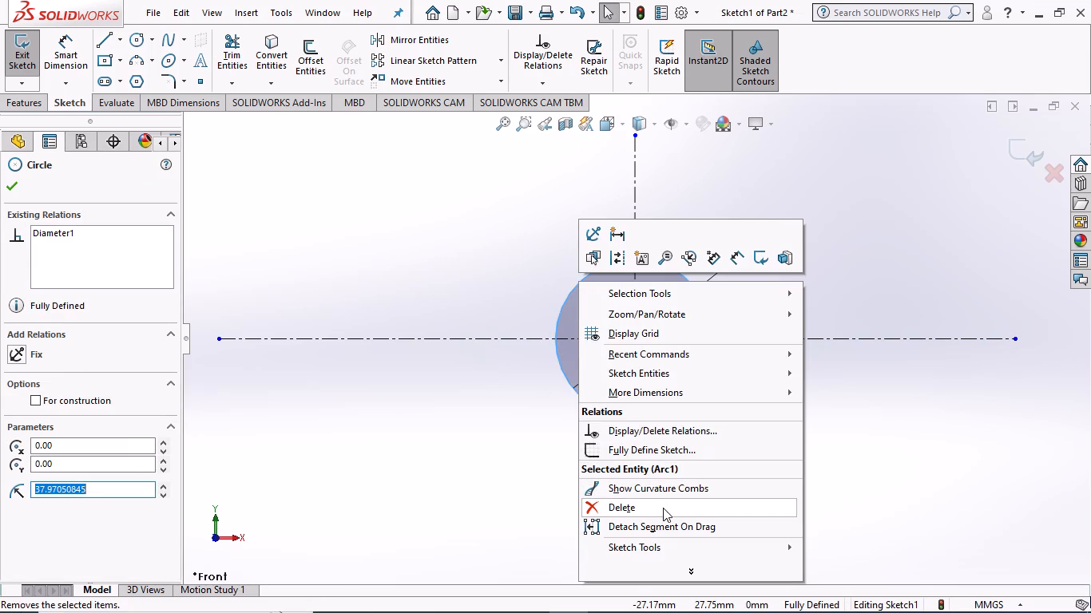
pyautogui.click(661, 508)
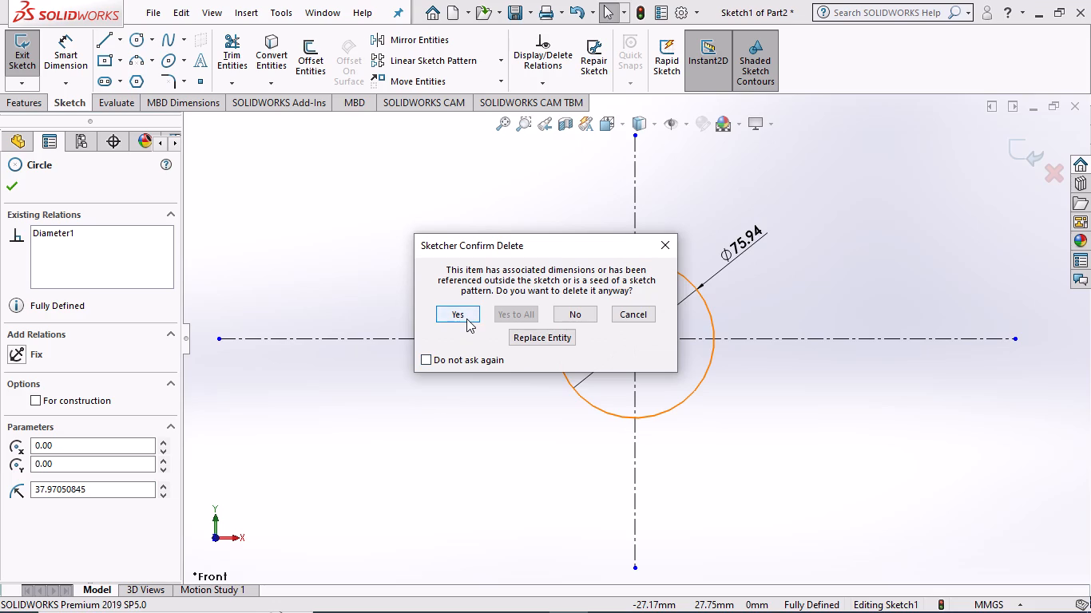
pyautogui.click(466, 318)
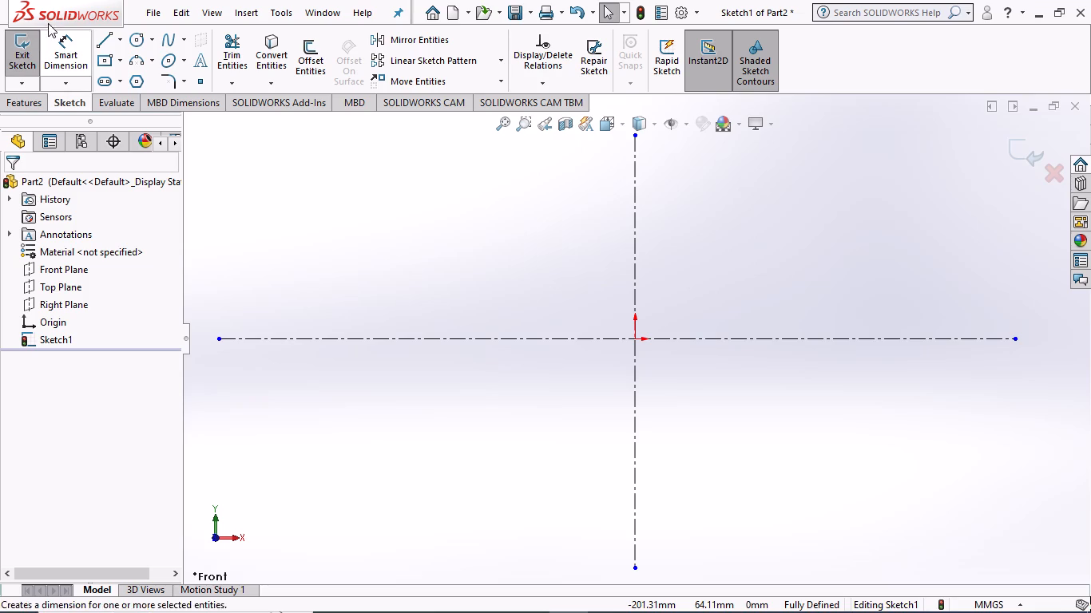
# Sketch a closed, notched and stepped line profile left of the vertical centerline, about 75 mm tall and 37 mm wide at its base from the origin.
pyautogui.click(105, 36)
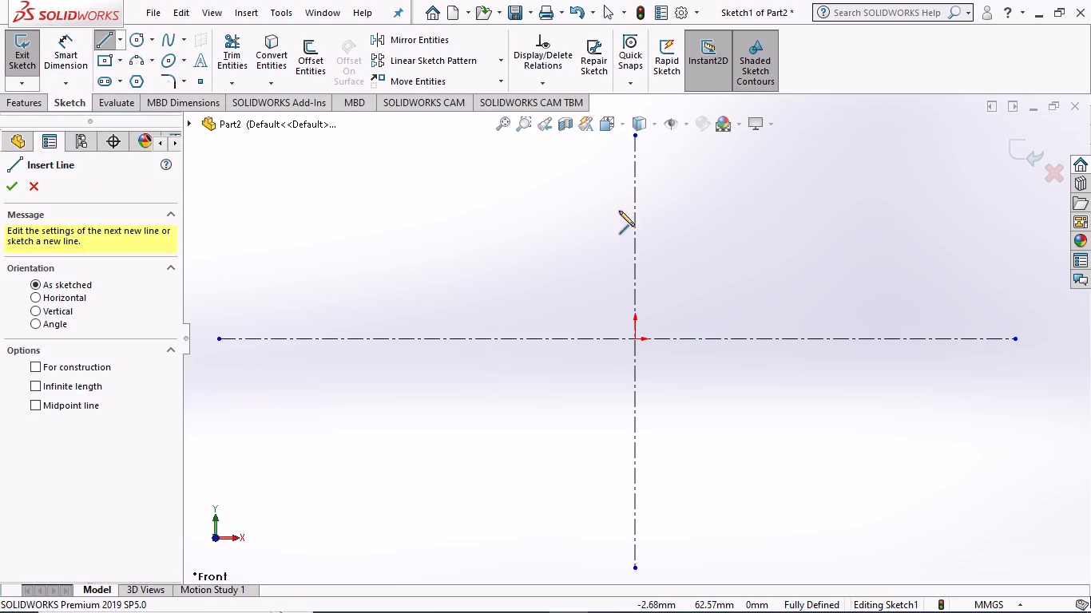
pyautogui.scroll(1, 591, 204)
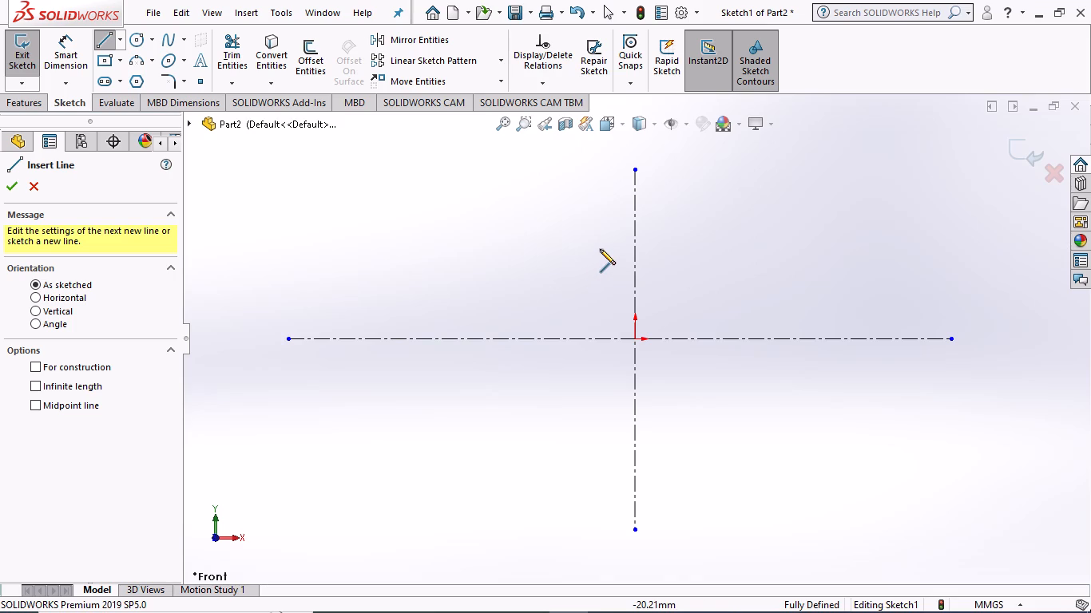
pyautogui.click(632, 209)
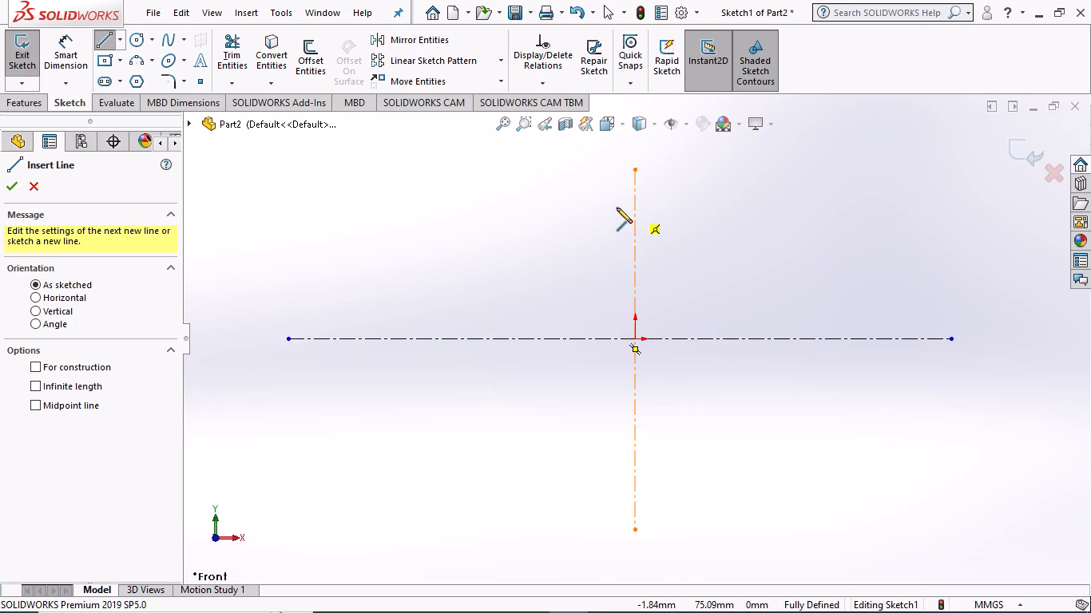
pyautogui.click(596, 211)
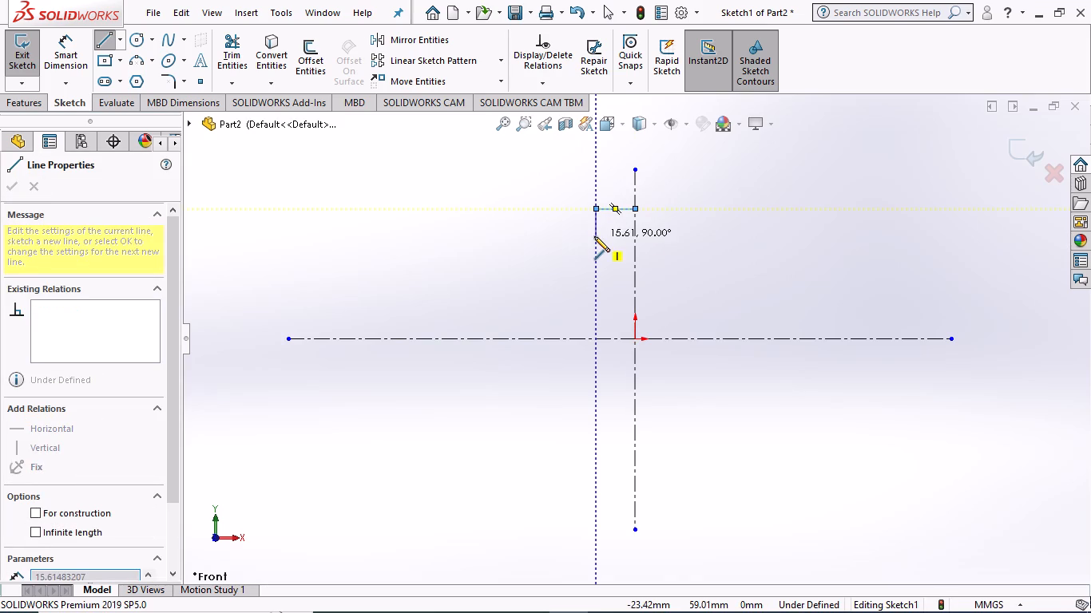
pyautogui.click(594, 236)
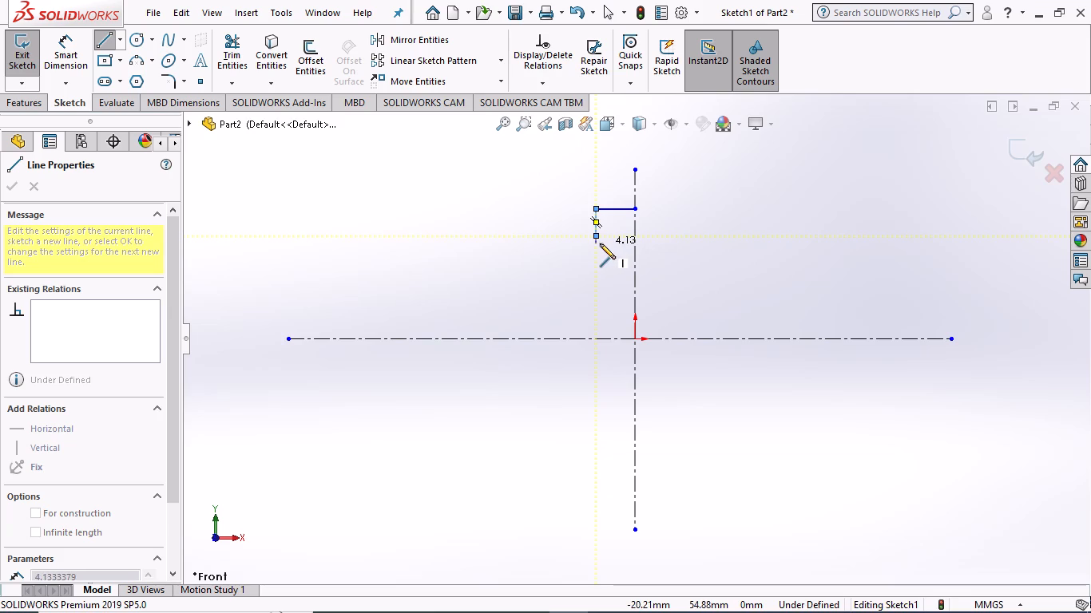
pyautogui.click(604, 243)
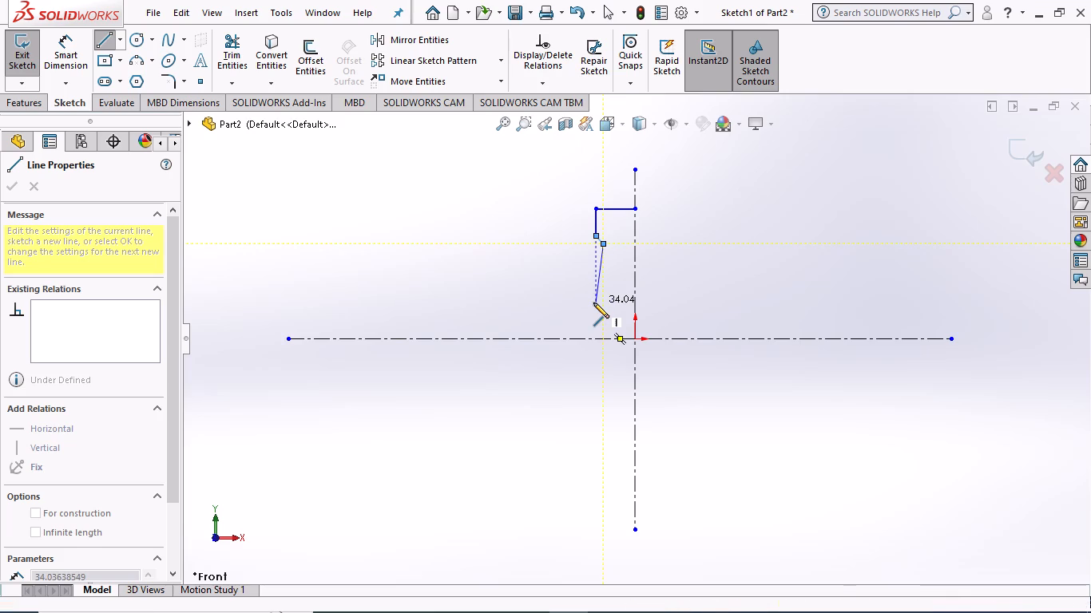
pyautogui.click(593, 303)
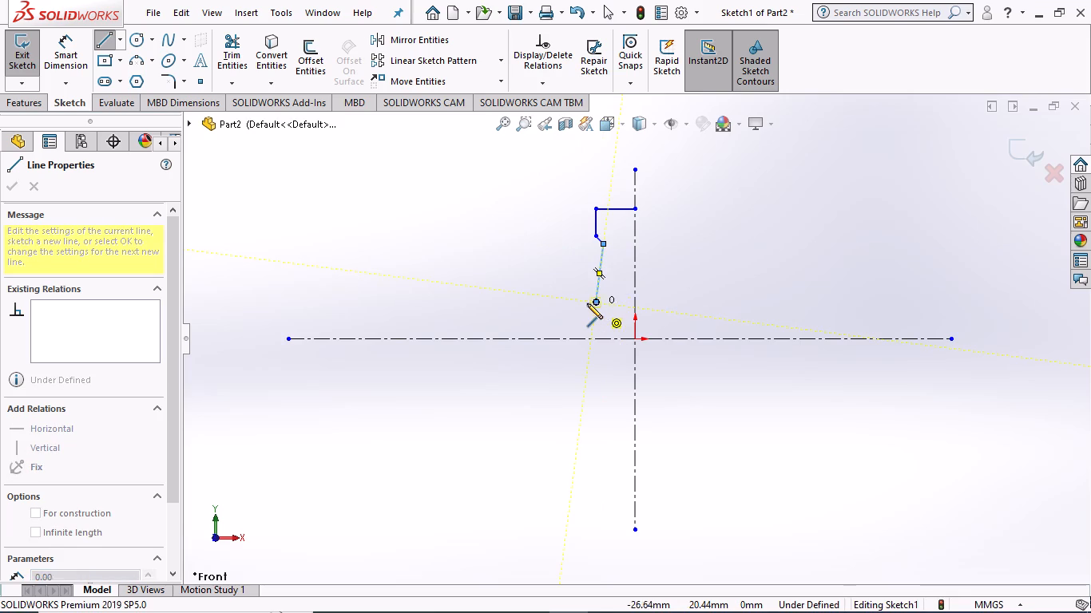
pyautogui.click(570, 303)
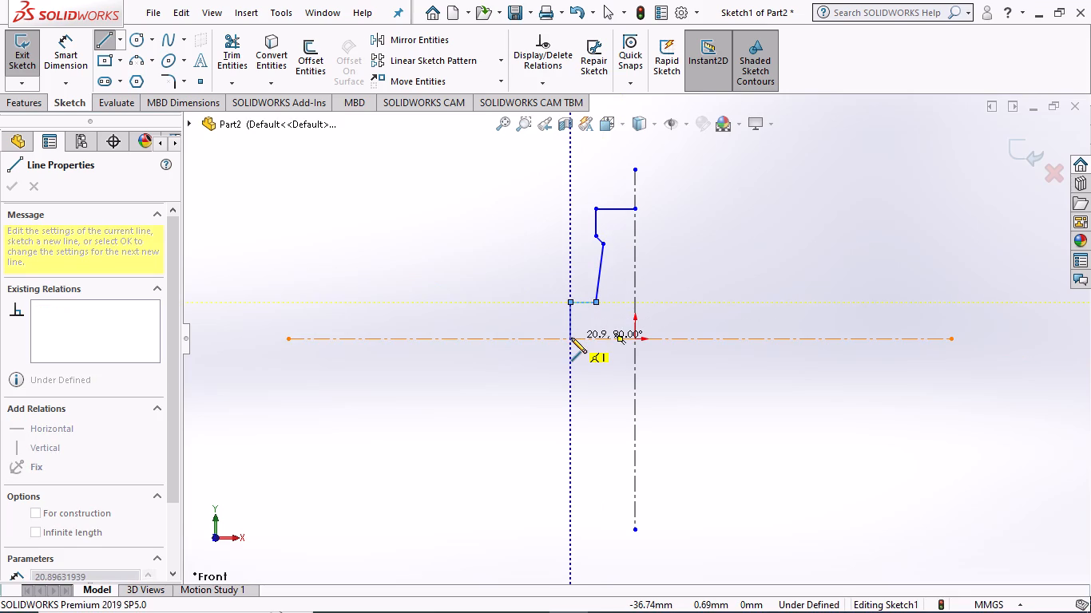
pyautogui.click(571, 338)
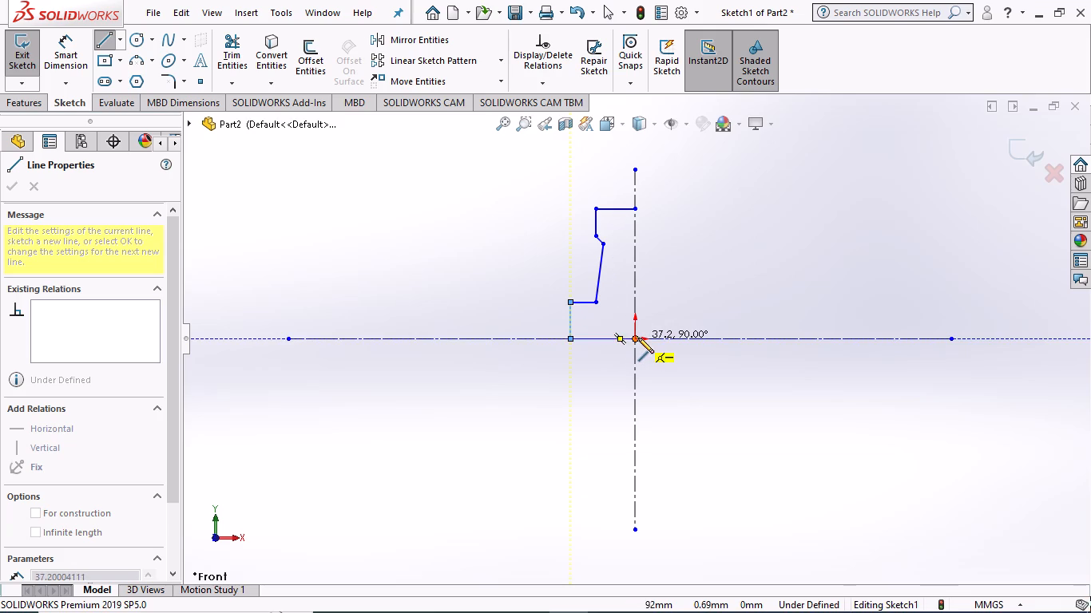
pyautogui.click(633, 338)
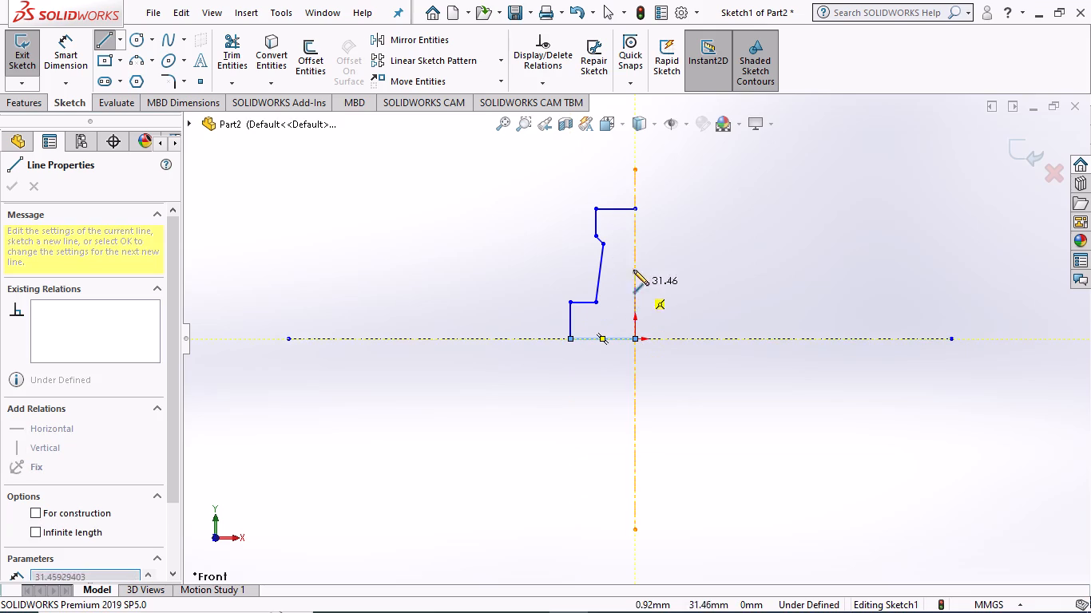
pyautogui.click(636, 207)
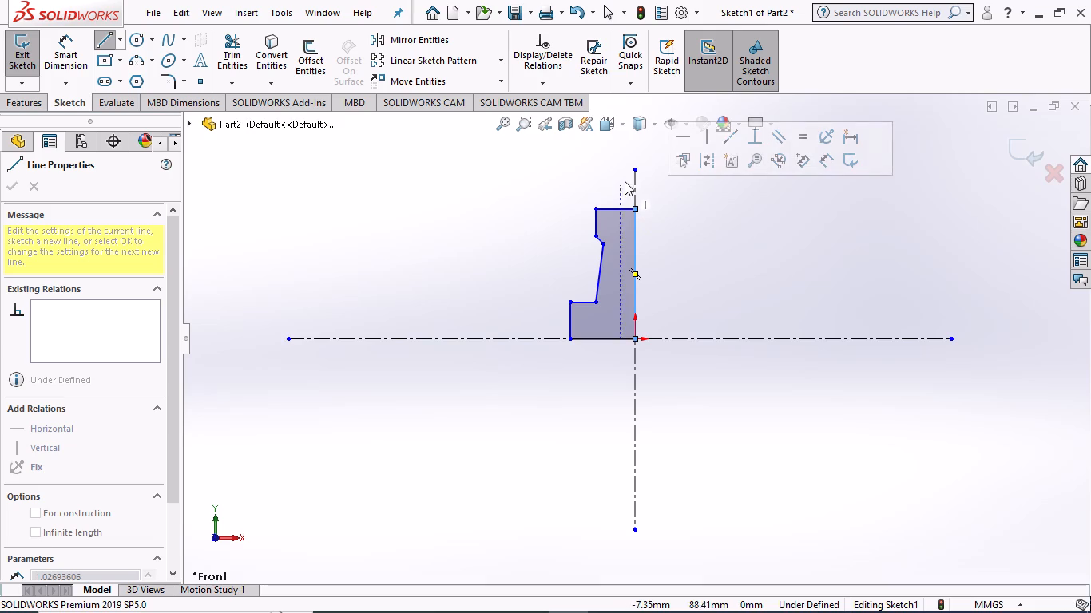
pyautogui.press('Escape')
pyautogui.press('Escape')
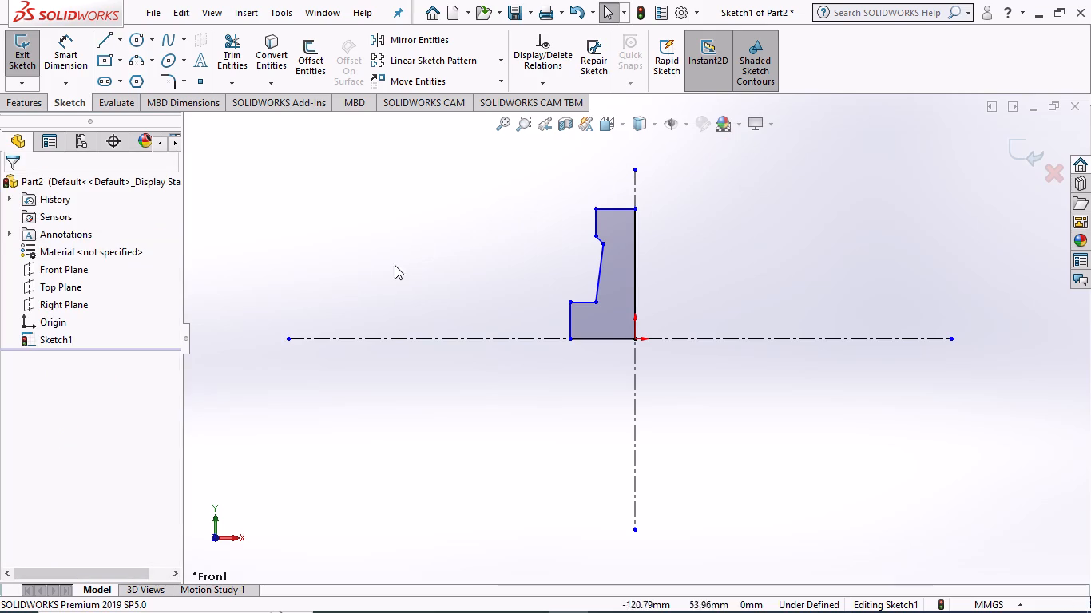
# Dimension the profile's top horizontal edge to 35 mm.
pyautogui.click(66, 53)
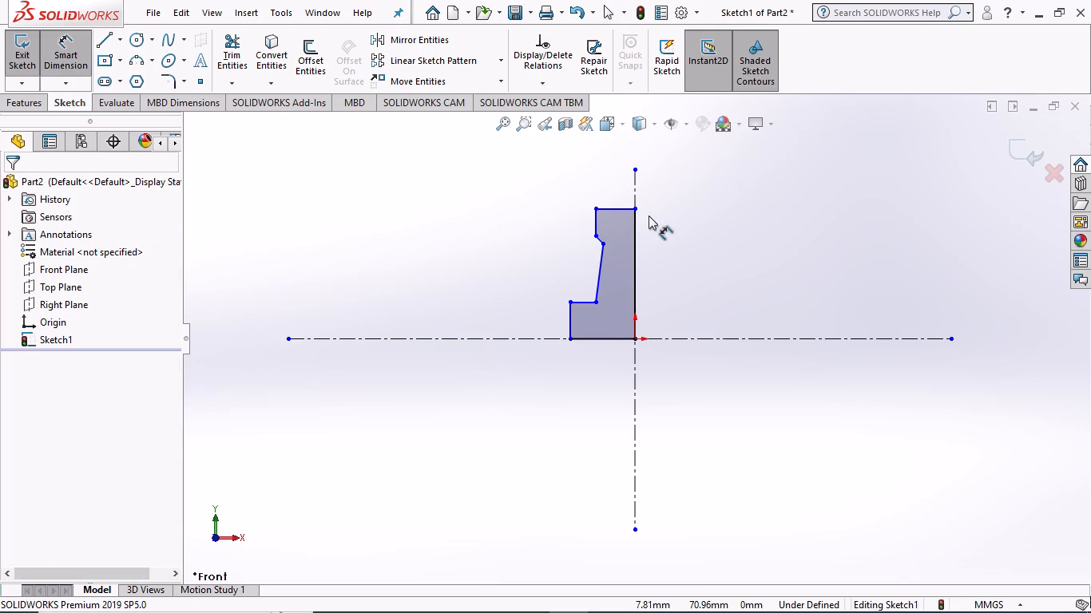
pyautogui.scroll(-2, 645, 218)
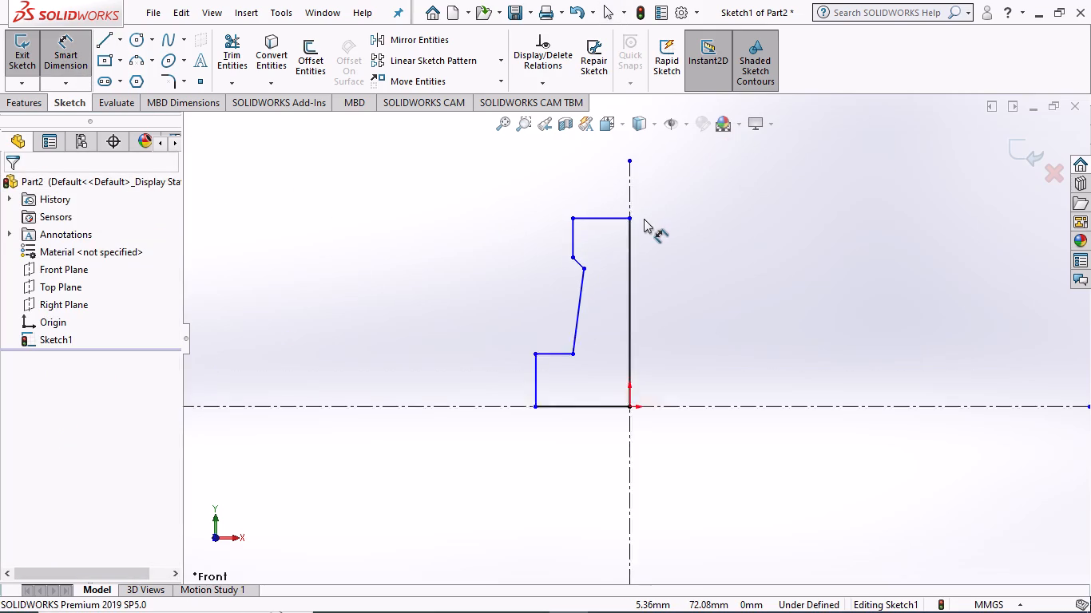
pyautogui.scroll(-2, 644, 219)
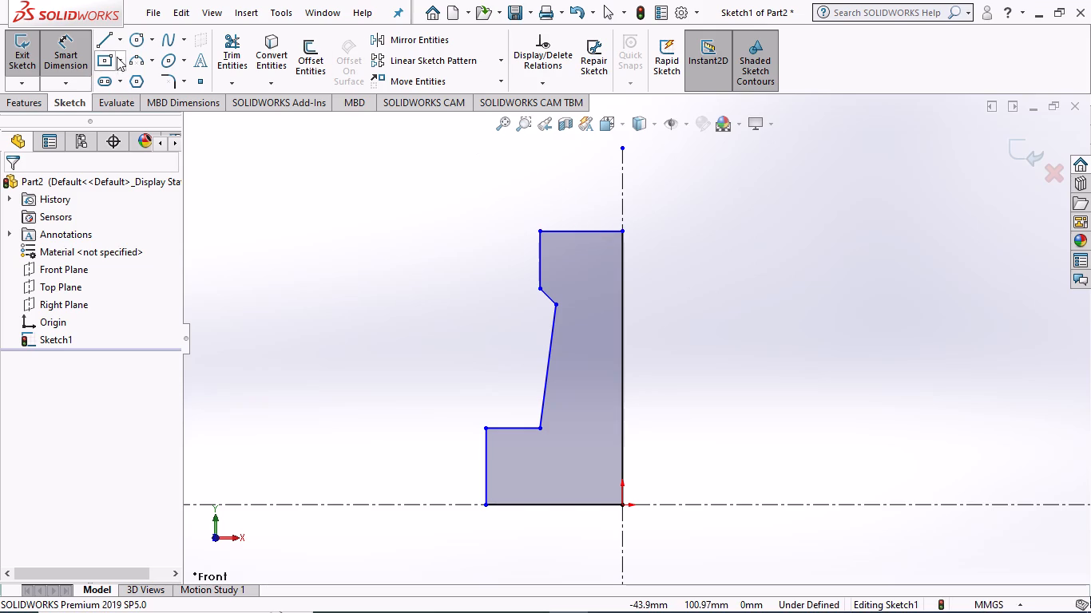
pyautogui.click(577, 234)
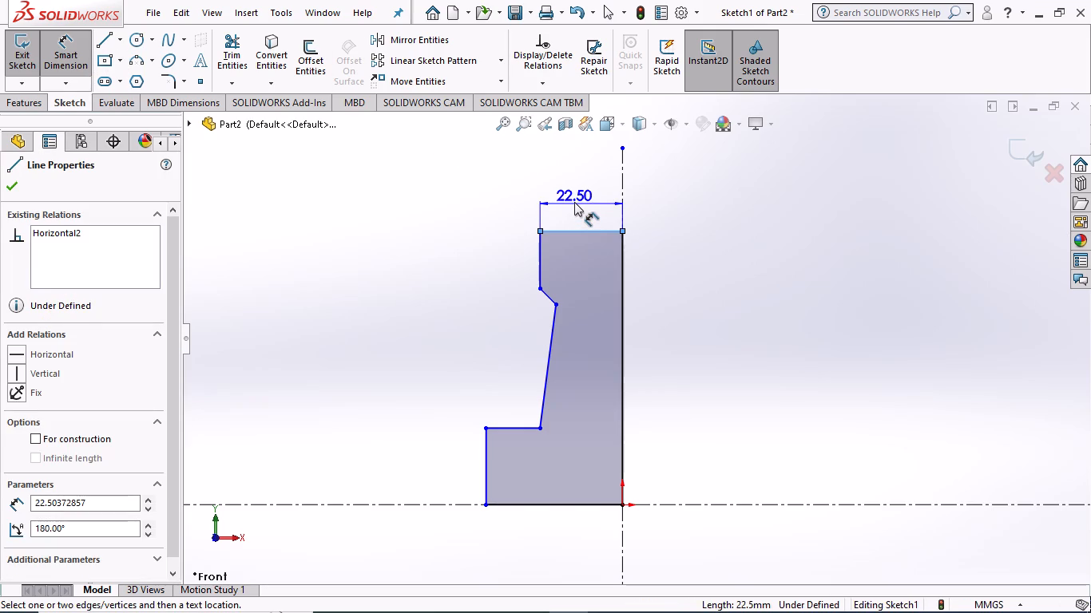
pyautogui.click(574, 202)
pyautogui.press('3')
pyautogui.press('5')
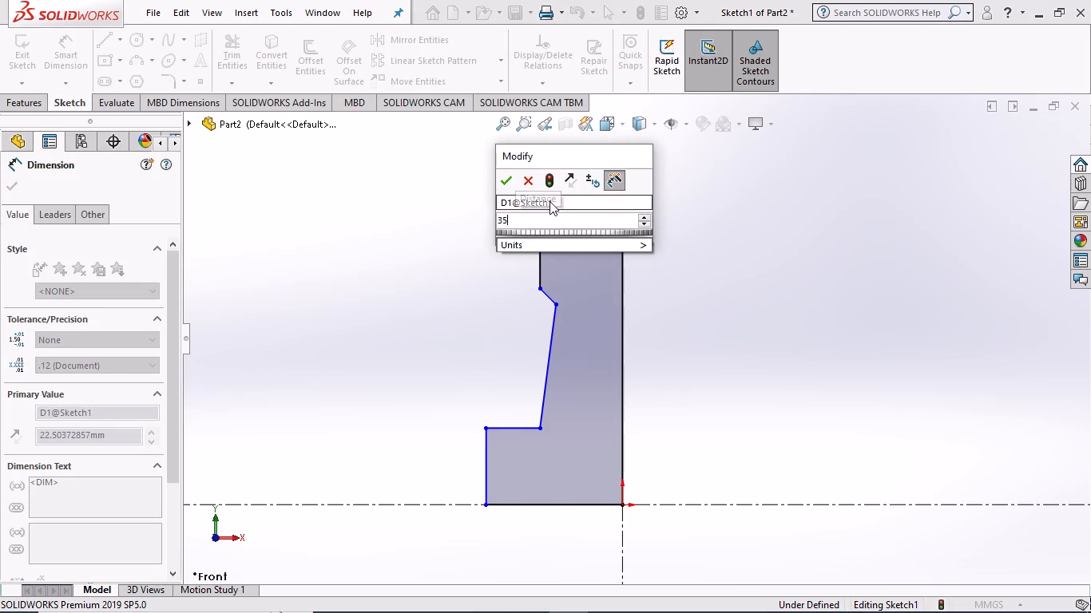
pyautogui.press('Return')
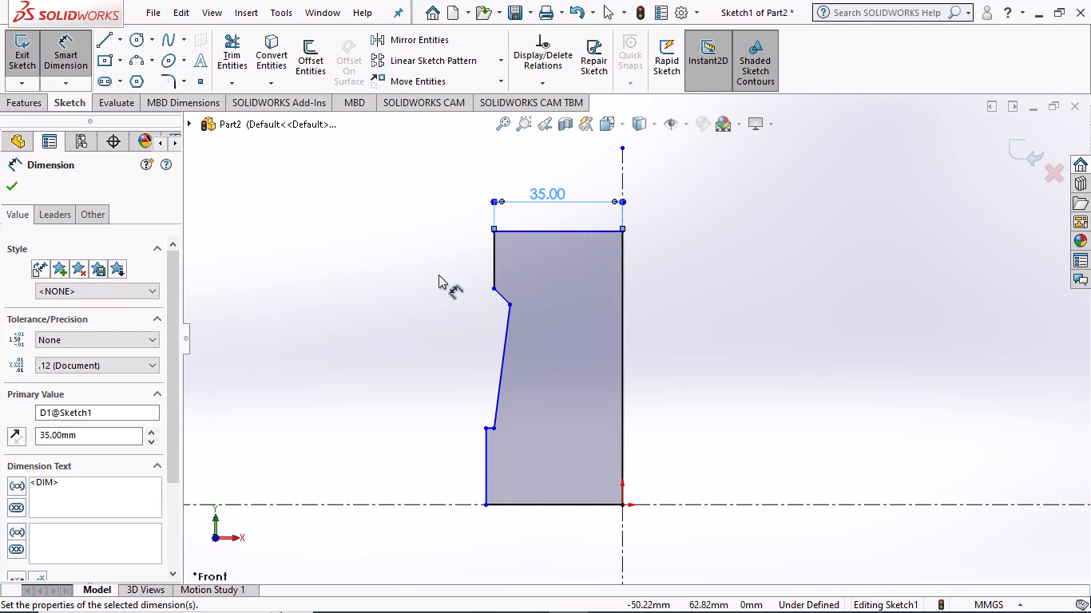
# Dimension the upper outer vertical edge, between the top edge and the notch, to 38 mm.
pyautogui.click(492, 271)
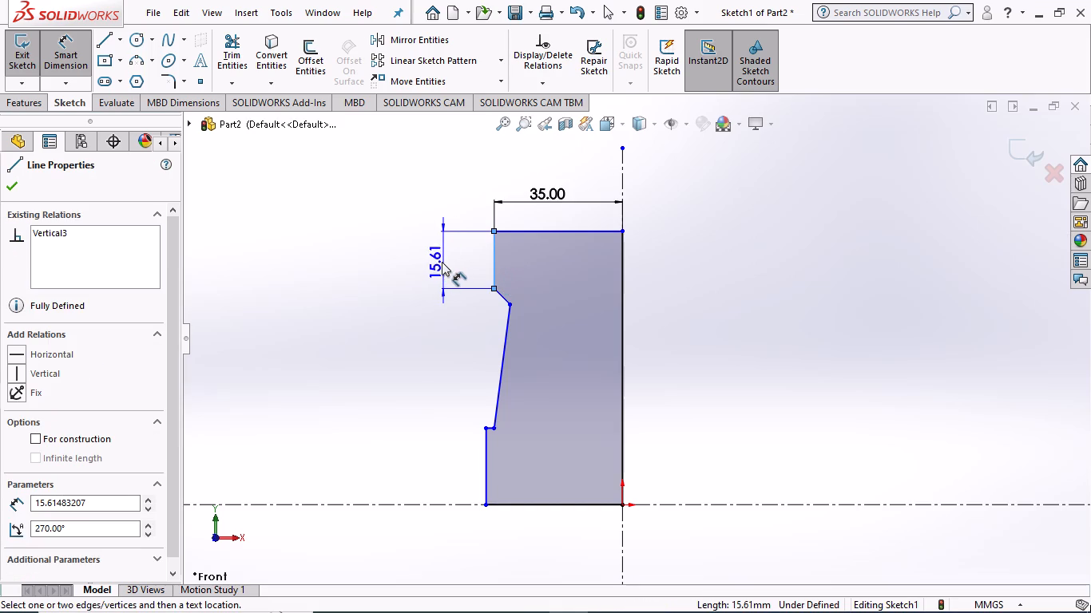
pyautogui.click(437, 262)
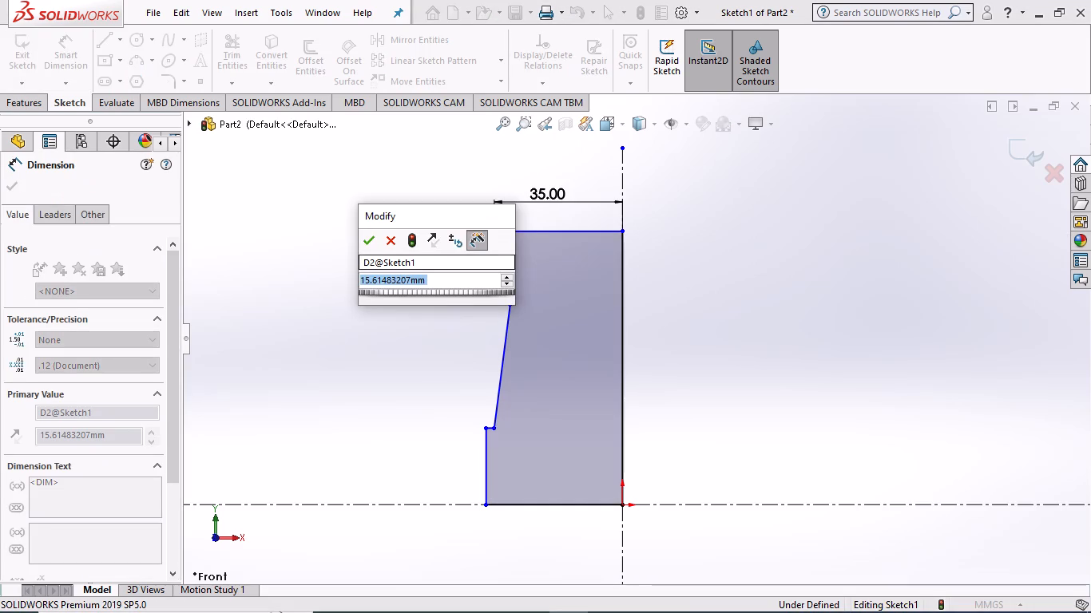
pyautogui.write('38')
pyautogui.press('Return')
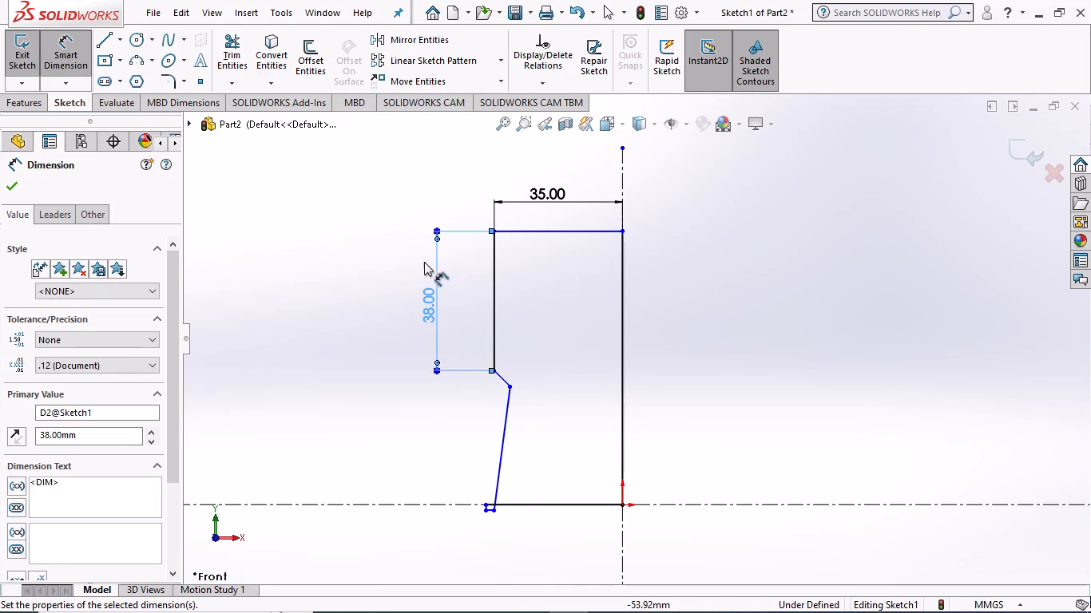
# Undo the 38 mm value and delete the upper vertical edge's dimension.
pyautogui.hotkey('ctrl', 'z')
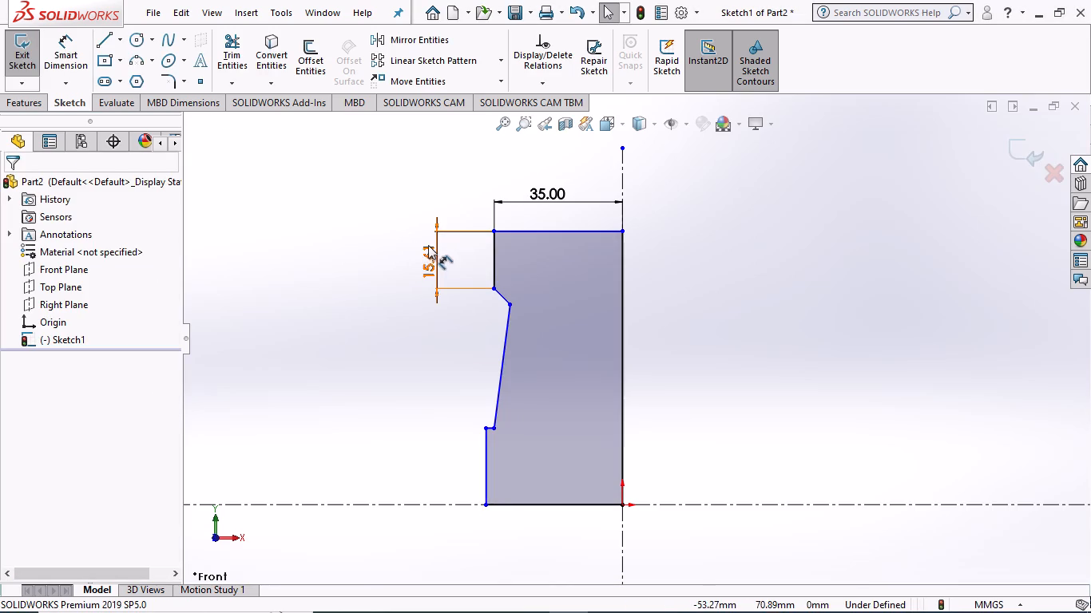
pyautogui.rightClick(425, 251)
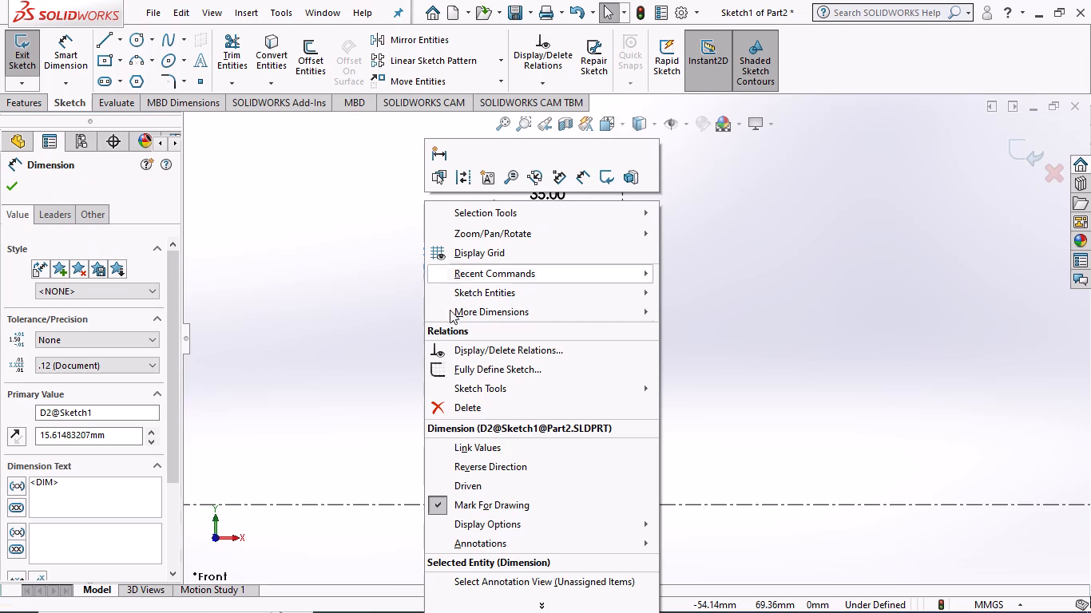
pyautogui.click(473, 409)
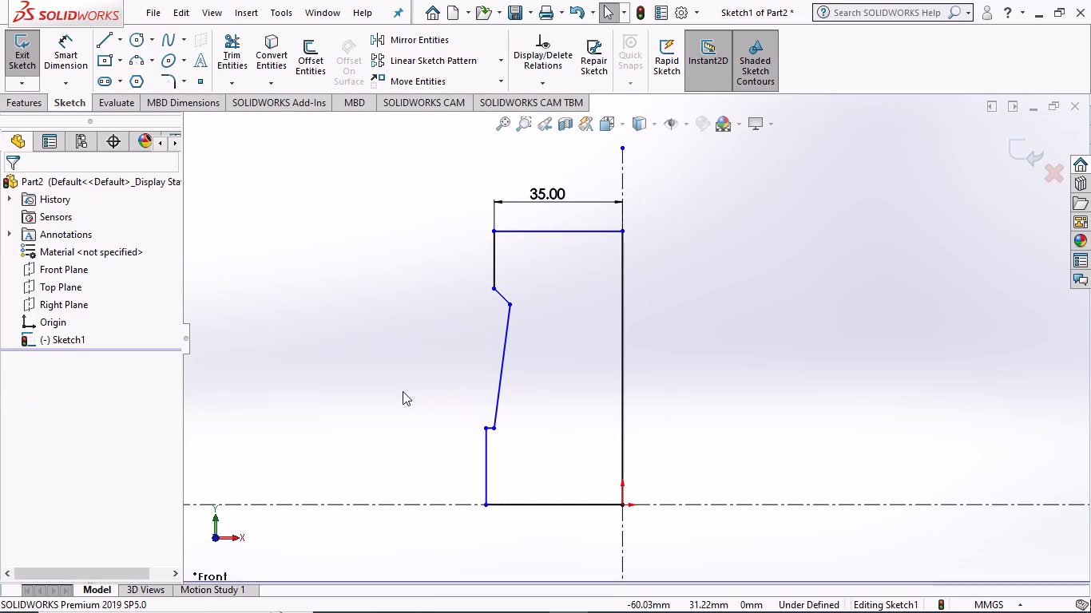
# Dimension the outer vertical edge of the profile's base step to 20 mm.
pyautogui.click(62, 51)
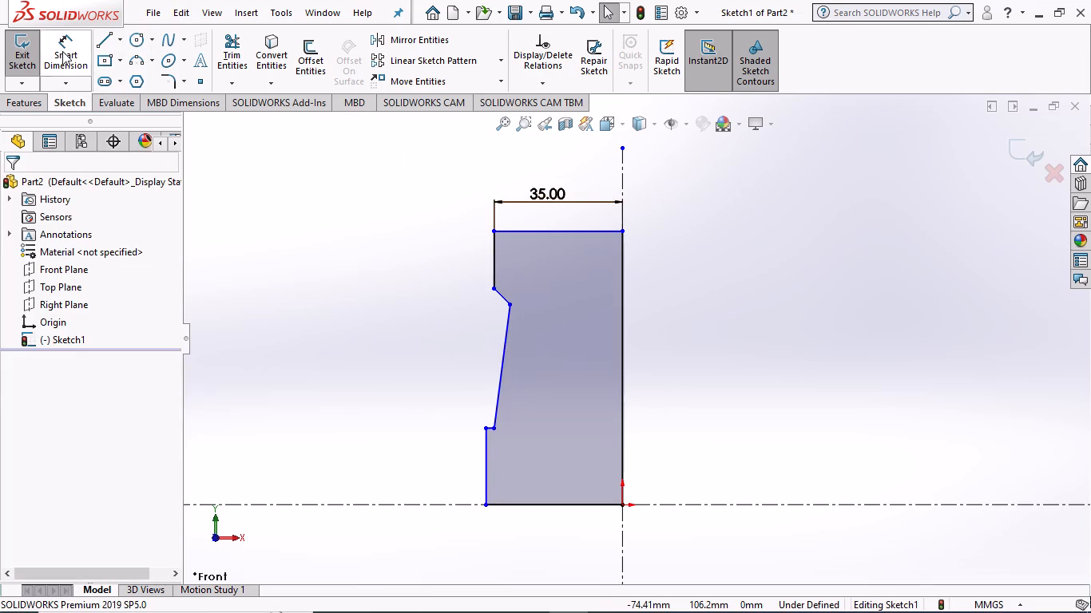
pyautogui.click(485, 461)
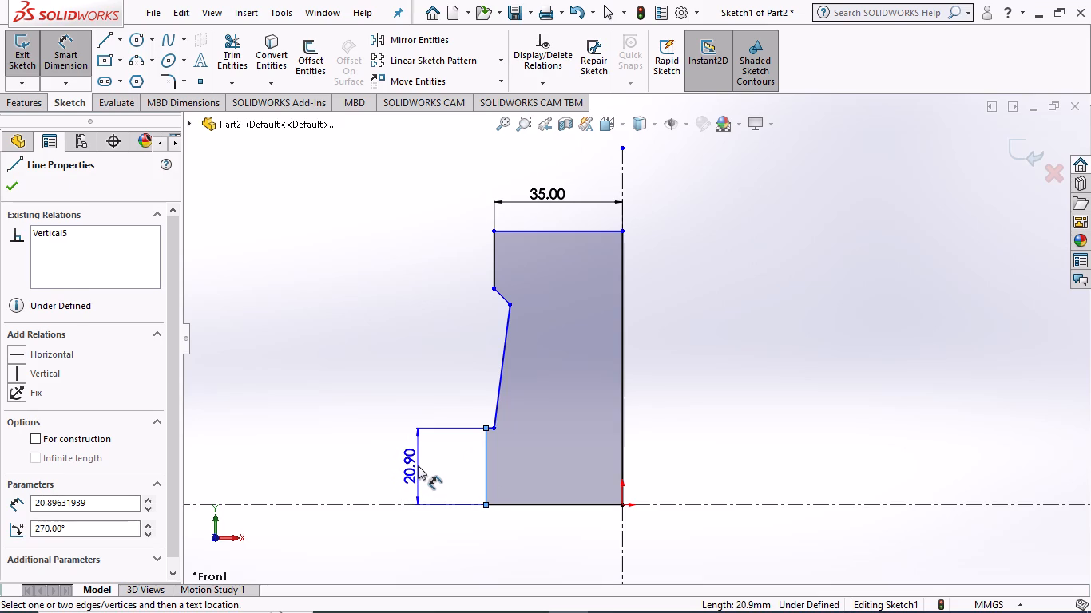
pyautogui.click(418, 465)
pyautogui.write('20')
pyautogui.press('Return')
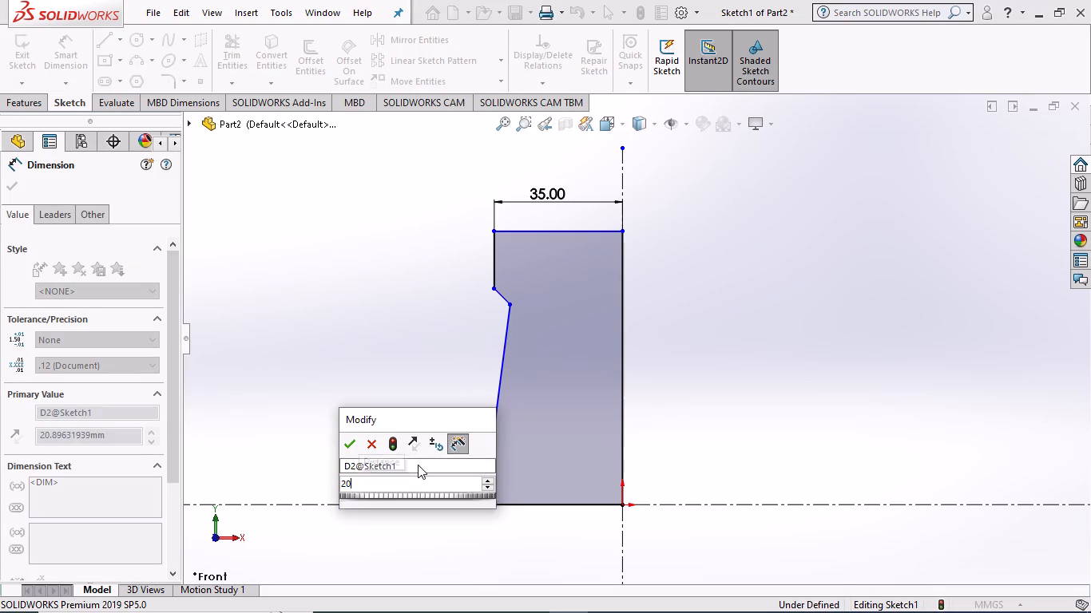
pyautogui.click(295, 341)
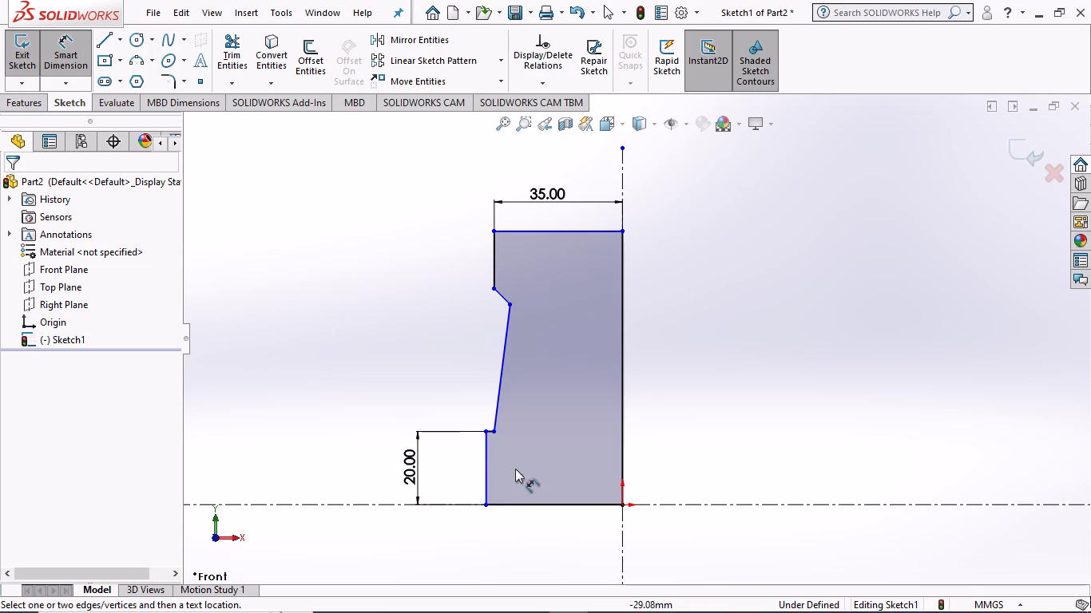
# Dimension the short horizontal ledge on top of the base step to 10 mm.
pyautogui.scroll(-3, 512, 458)
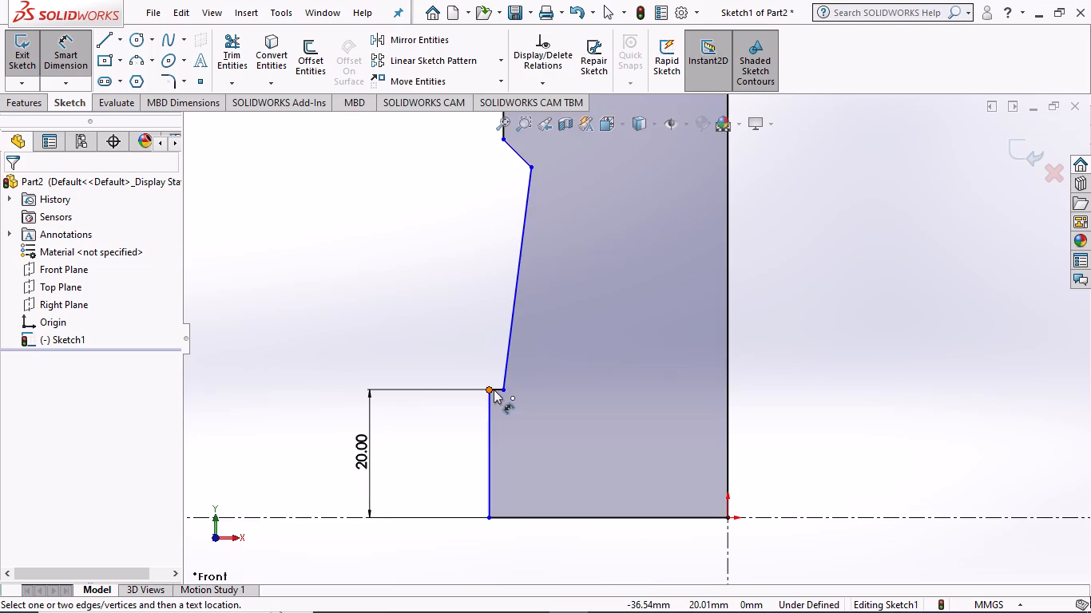
pyautogui.scroll(-2, 494, 390)
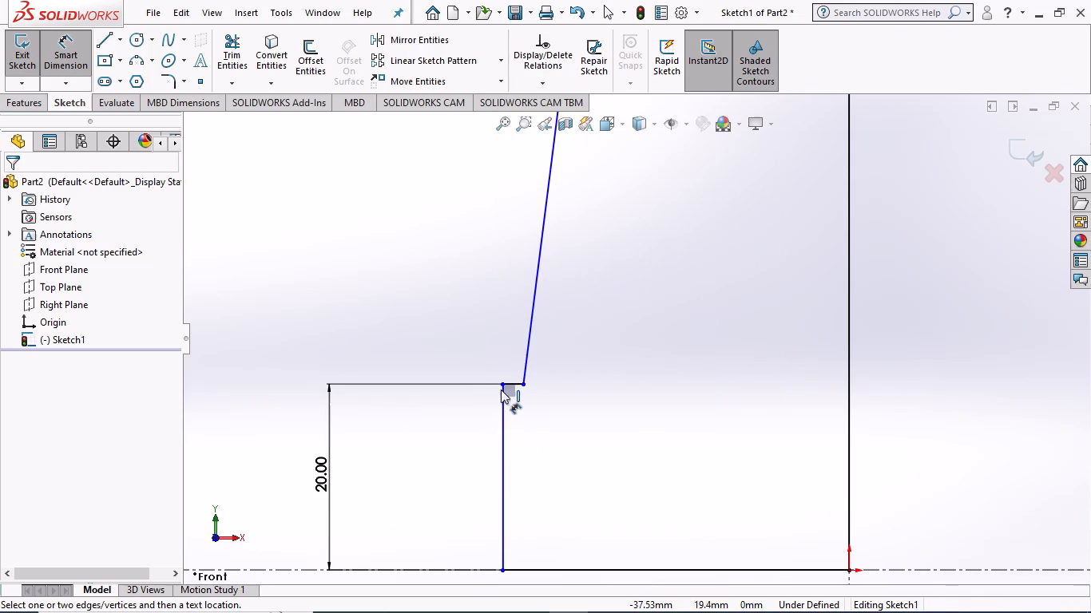
pyautogui.scroll(-1, 493, 414)
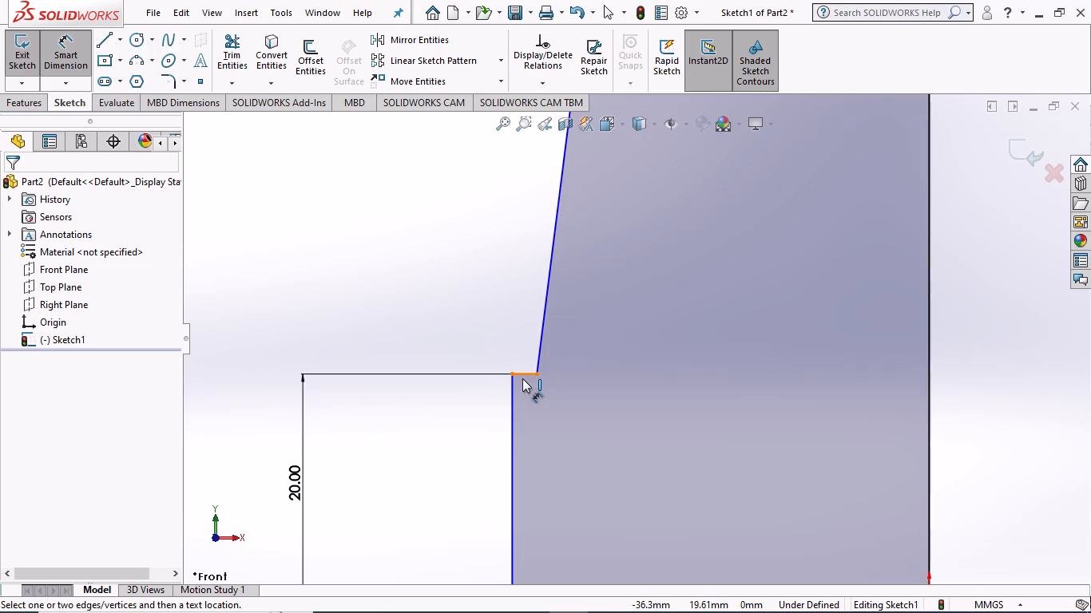
pyautogui.click(522, 375)
pyautogui.click(523, 326)
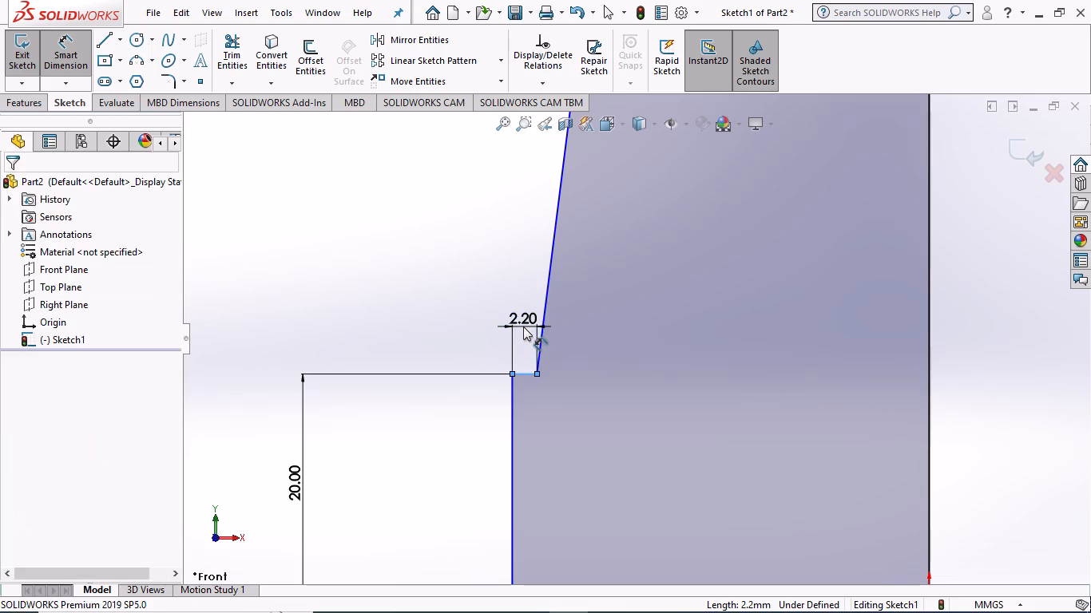
pyautogui.press('1')
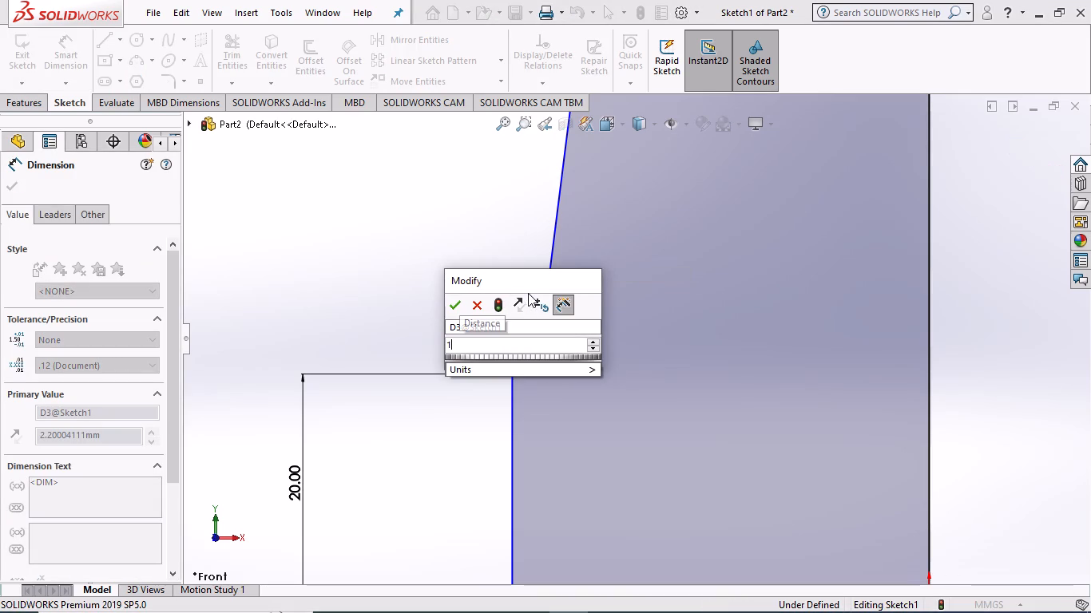
pyautogui.press('0')
pyautogui.press('Return')
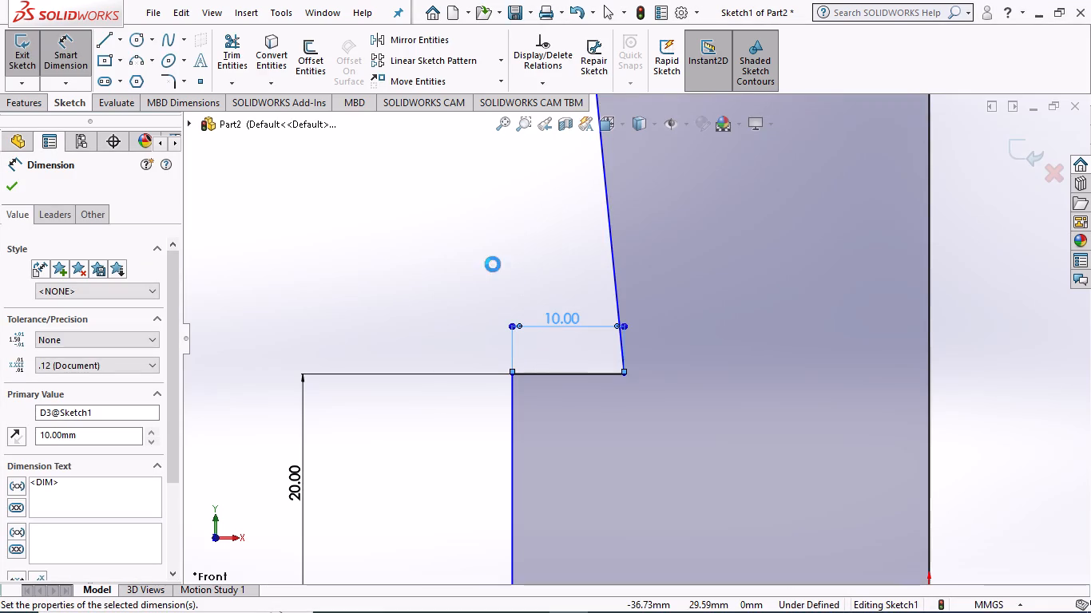
# Dimension the horizontal distance from the notch's inner vertex to the profile's vertical edge on the centerline as 25 mm.
pyautogui.scroll(5, 643, 335)
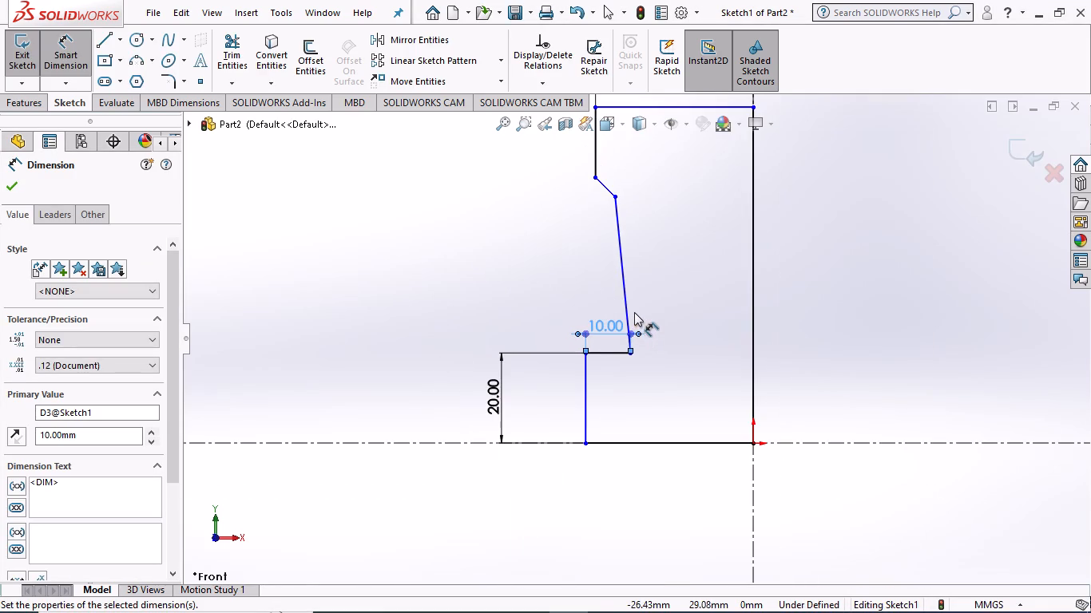
pyautogui.scroll(2, 634, 312)
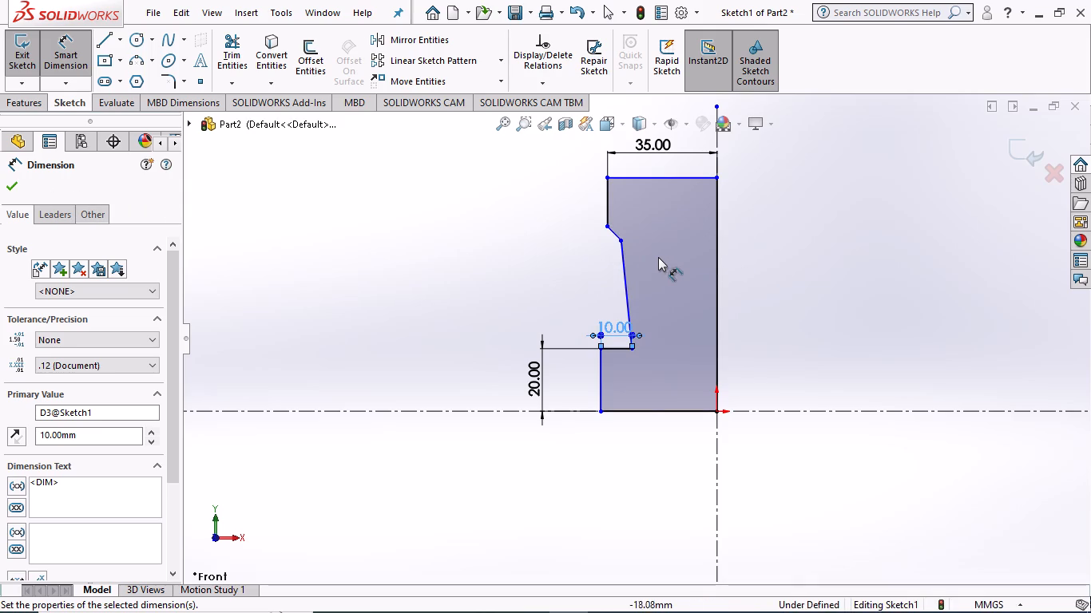
pyautogui.click(620, 240)
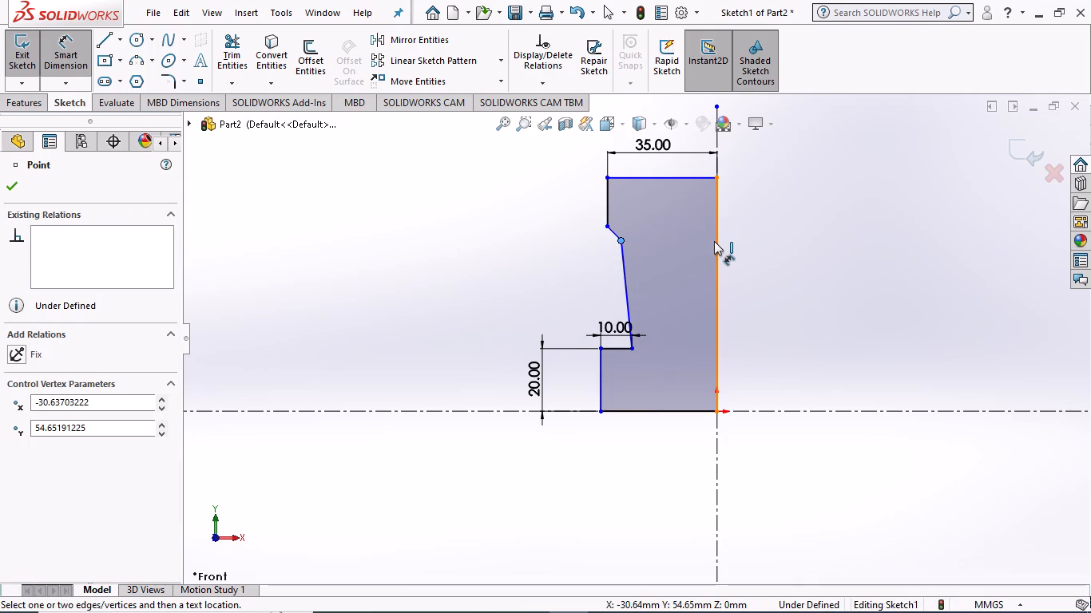
pyautogui.click(714, 241)
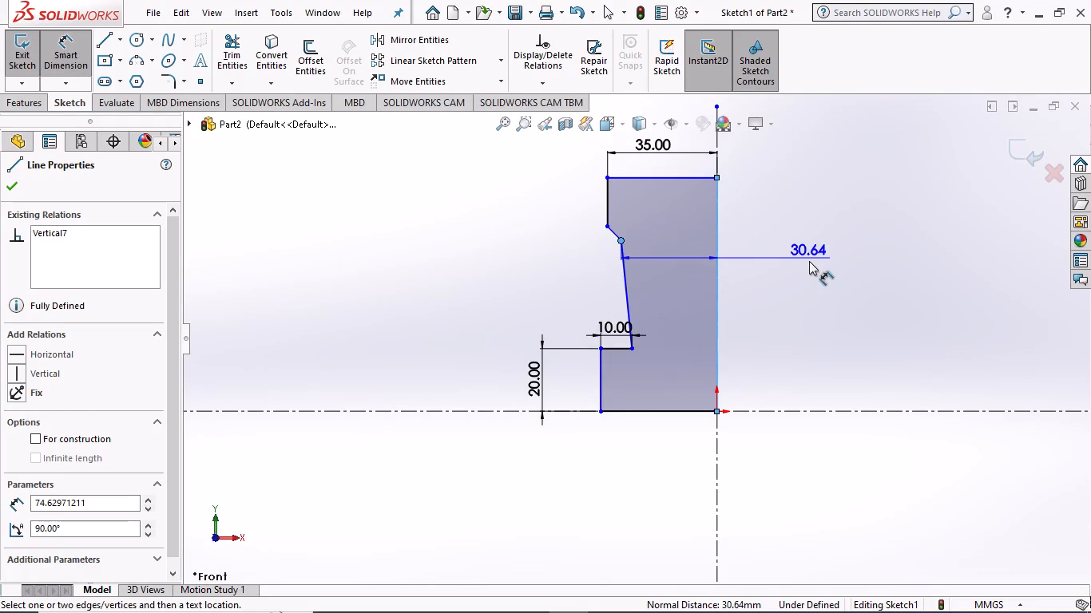
pyautogui.click(821, 243)
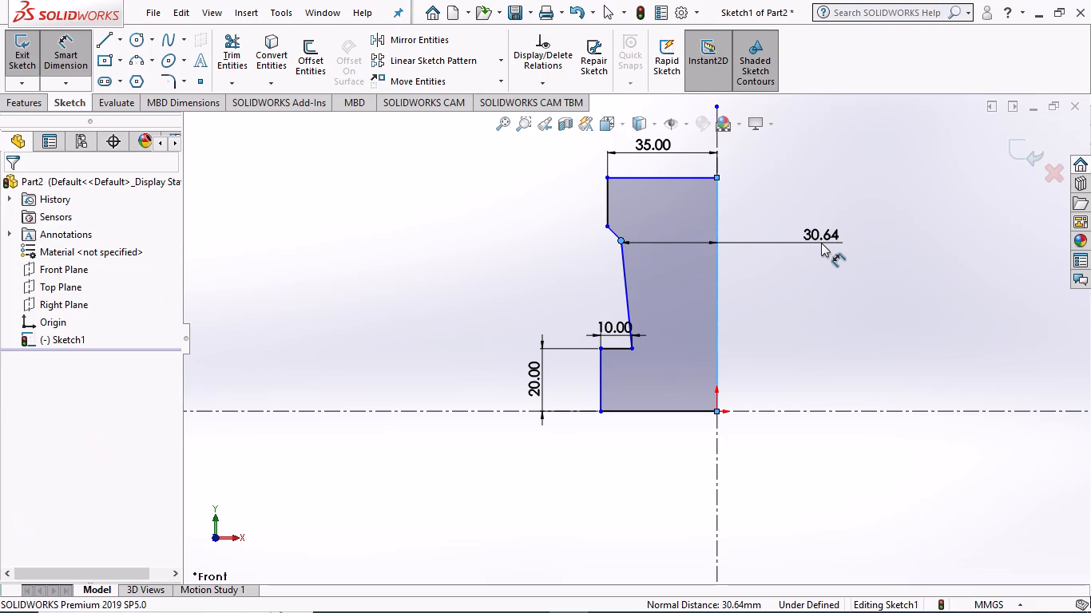
pyautogui.press('2')
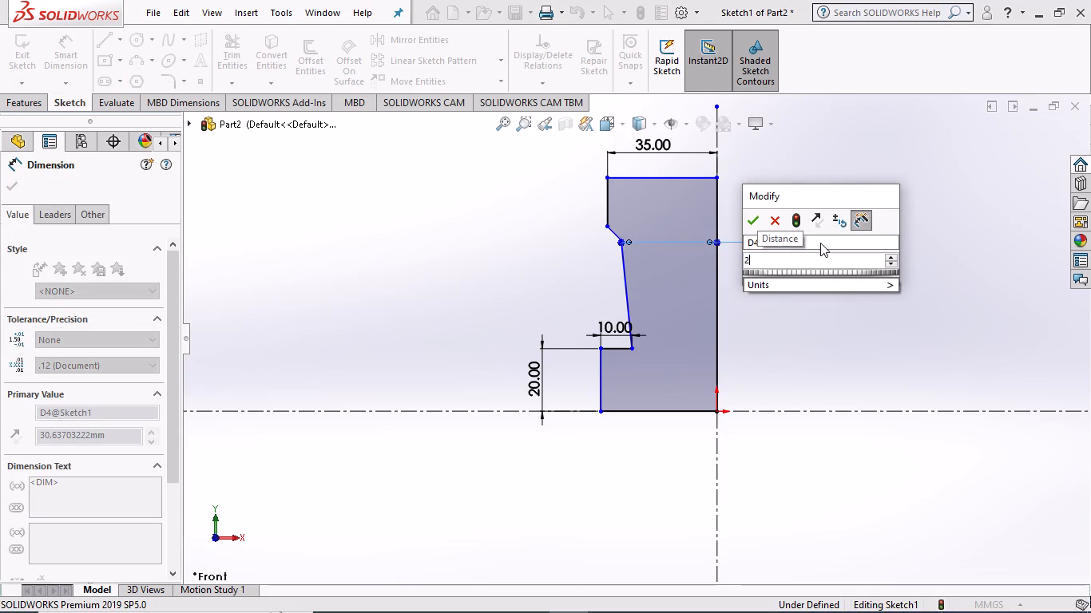
pyautogui.press('5')
pyautogui.press('Return')
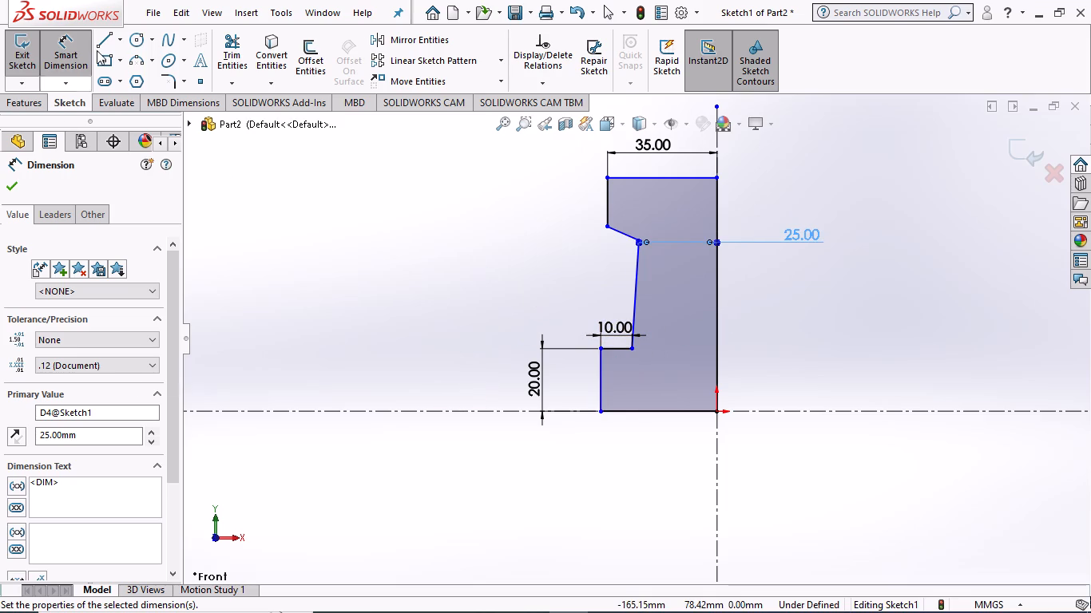
pyautogui.click(8, 187)
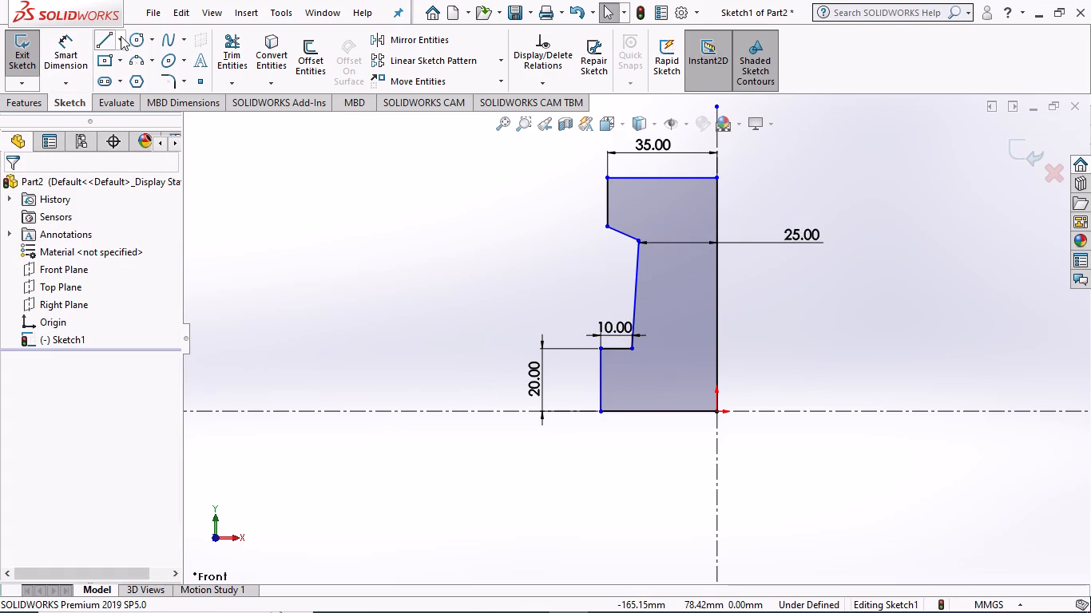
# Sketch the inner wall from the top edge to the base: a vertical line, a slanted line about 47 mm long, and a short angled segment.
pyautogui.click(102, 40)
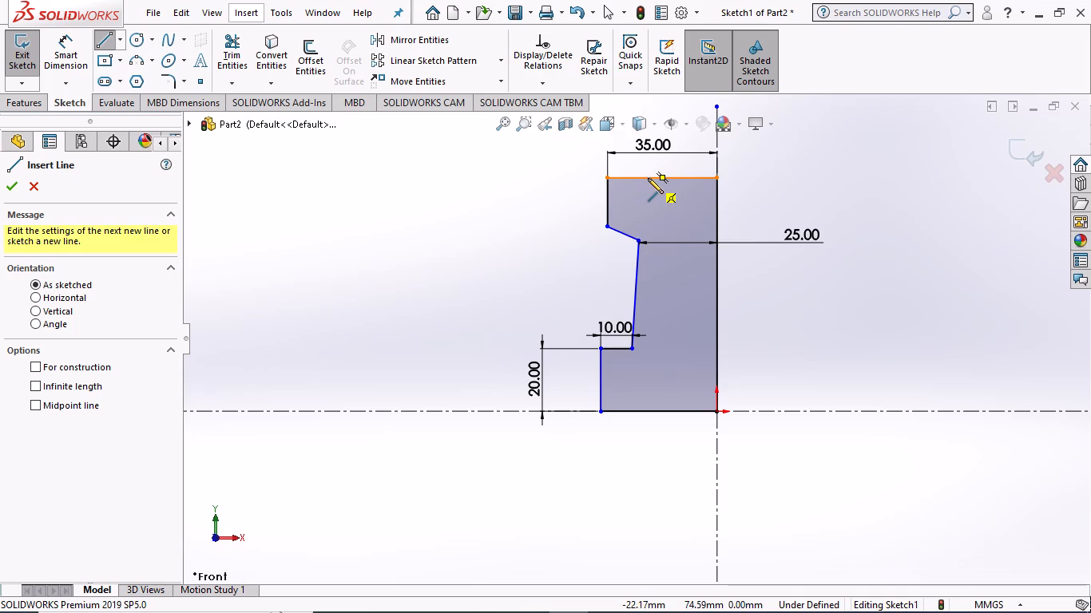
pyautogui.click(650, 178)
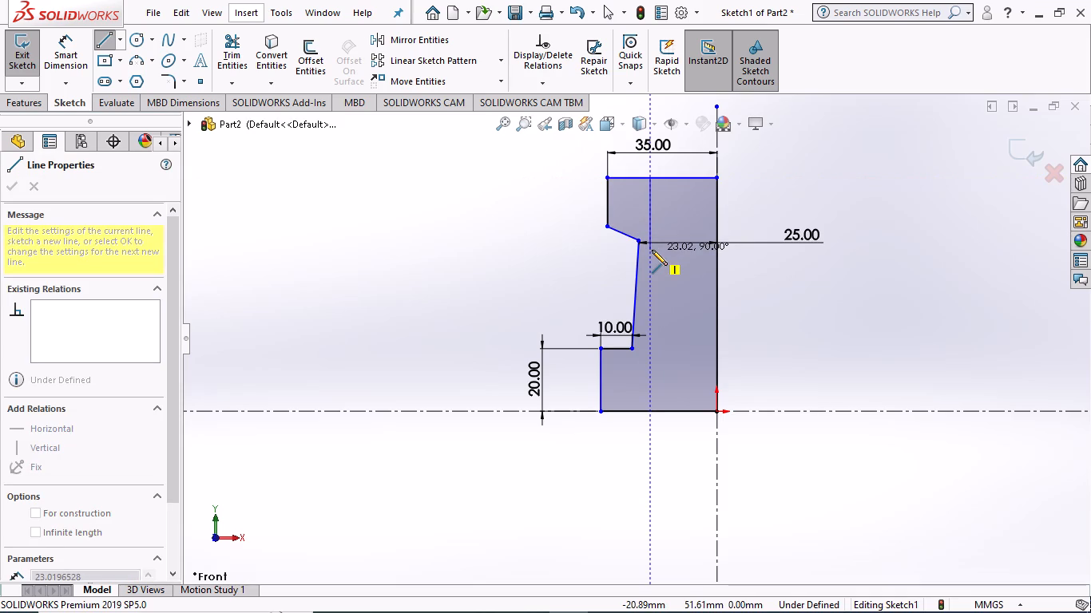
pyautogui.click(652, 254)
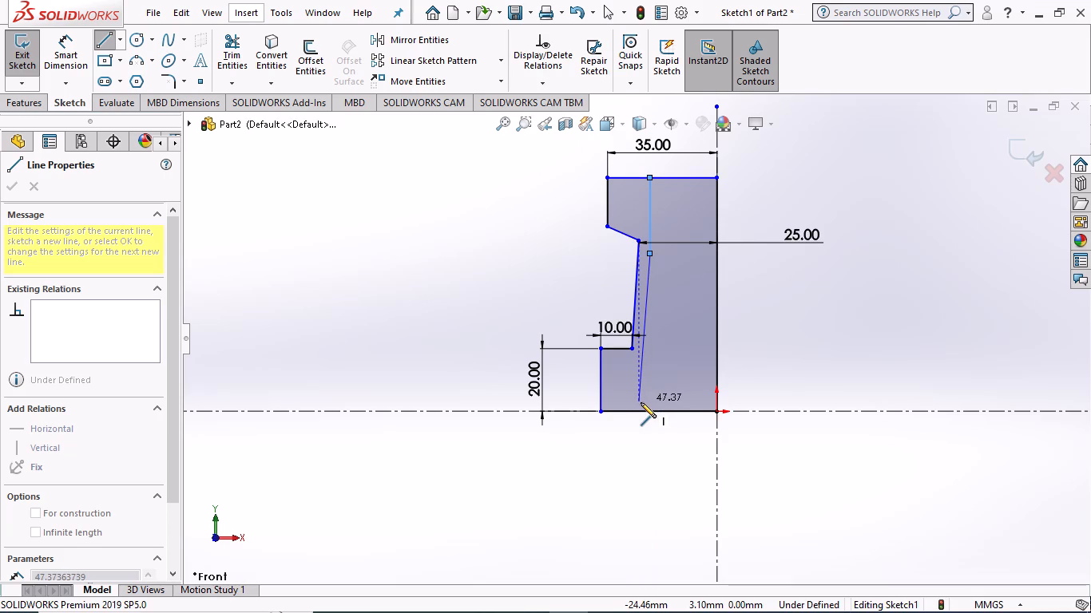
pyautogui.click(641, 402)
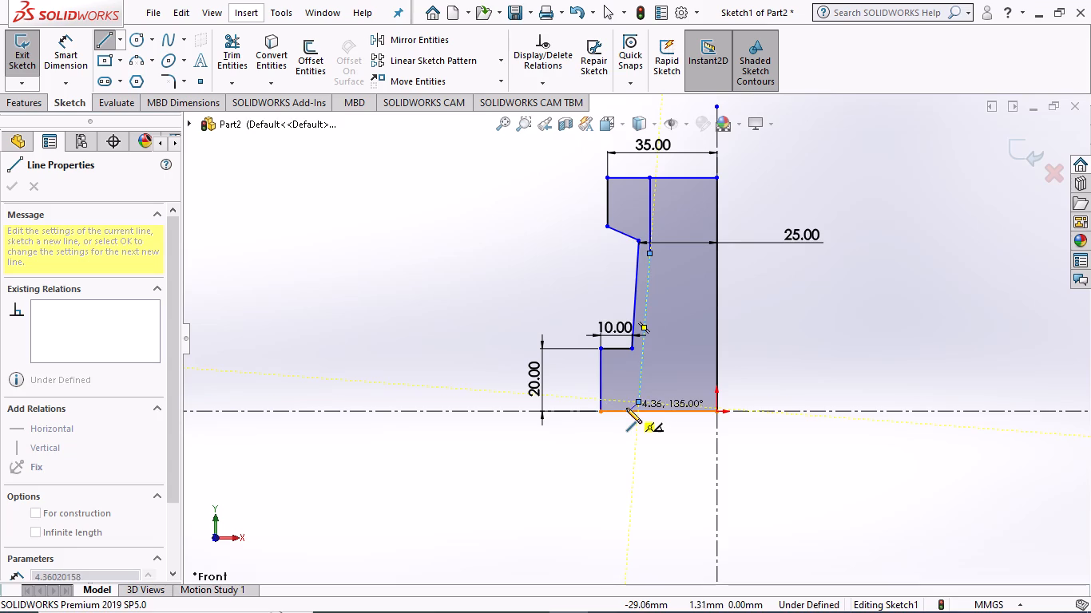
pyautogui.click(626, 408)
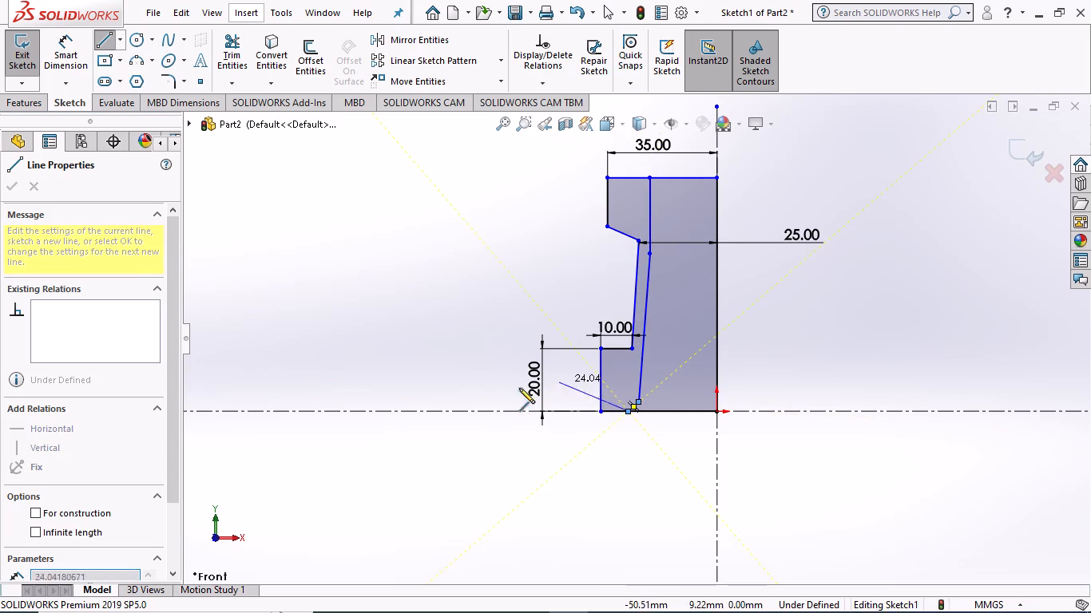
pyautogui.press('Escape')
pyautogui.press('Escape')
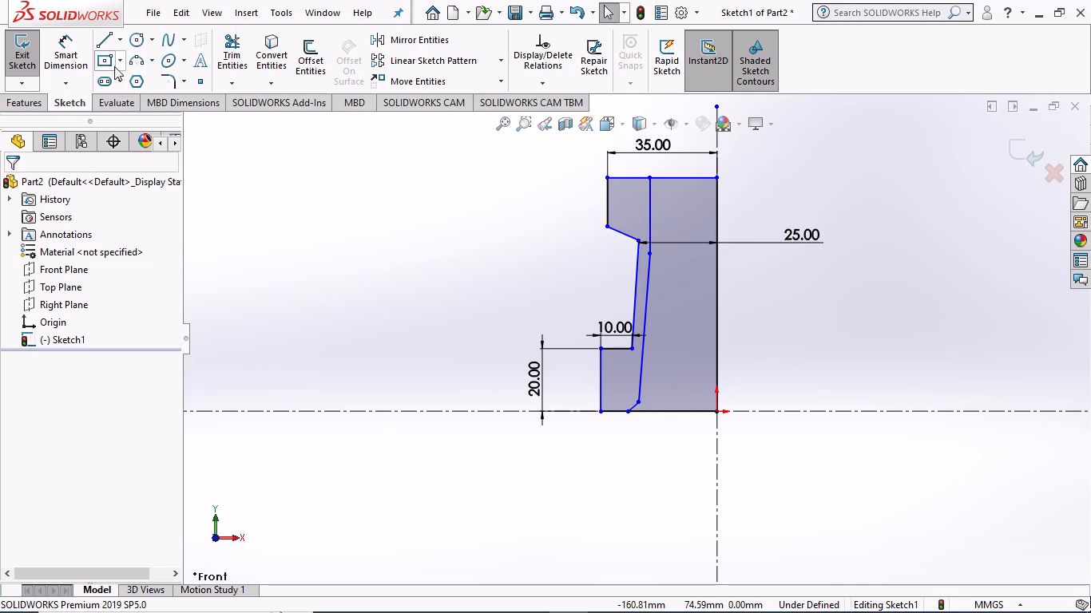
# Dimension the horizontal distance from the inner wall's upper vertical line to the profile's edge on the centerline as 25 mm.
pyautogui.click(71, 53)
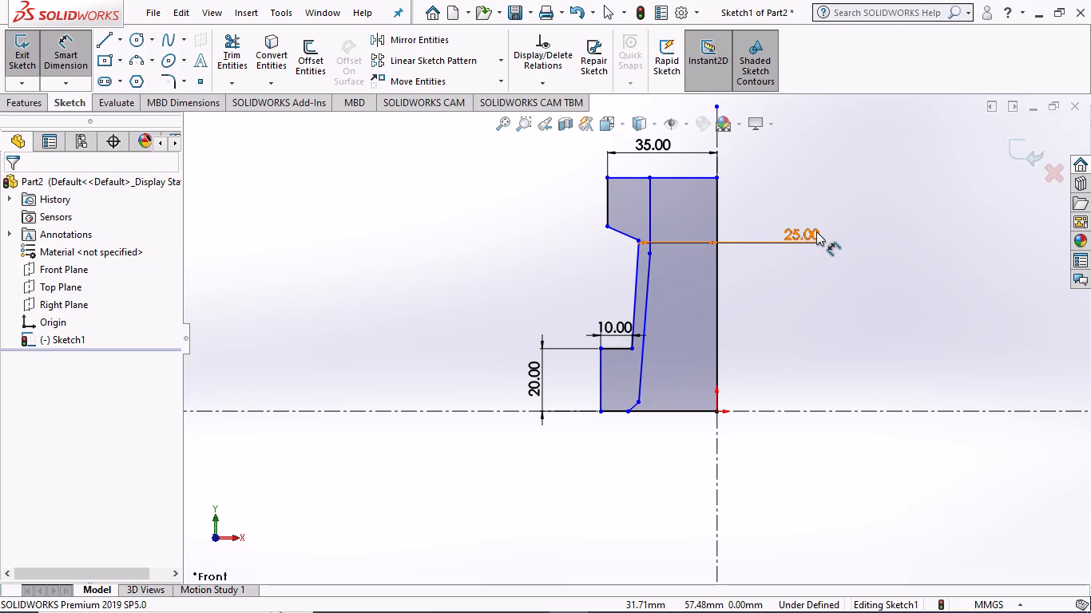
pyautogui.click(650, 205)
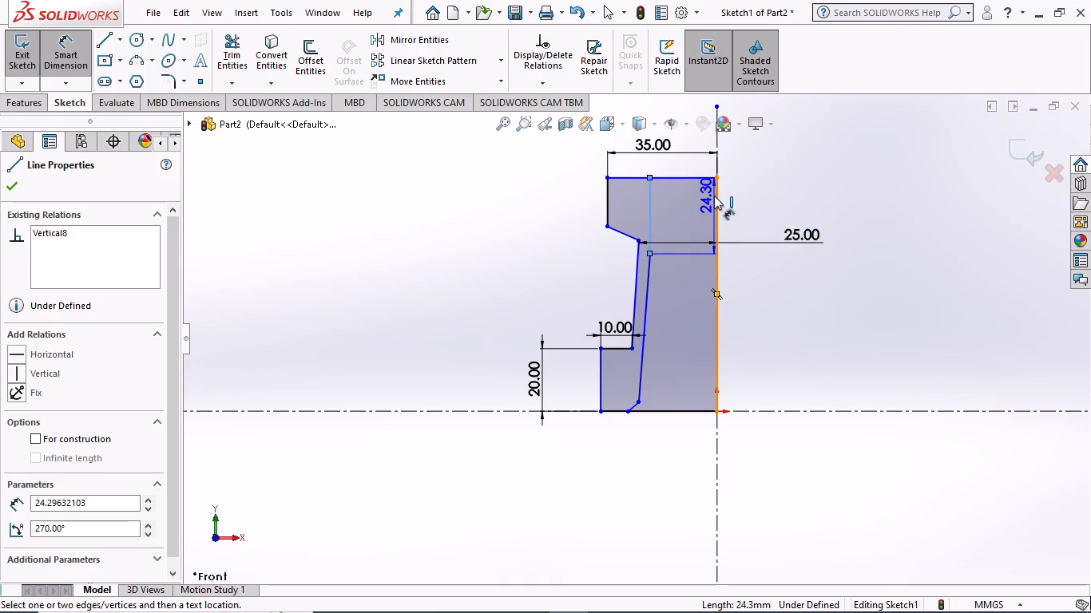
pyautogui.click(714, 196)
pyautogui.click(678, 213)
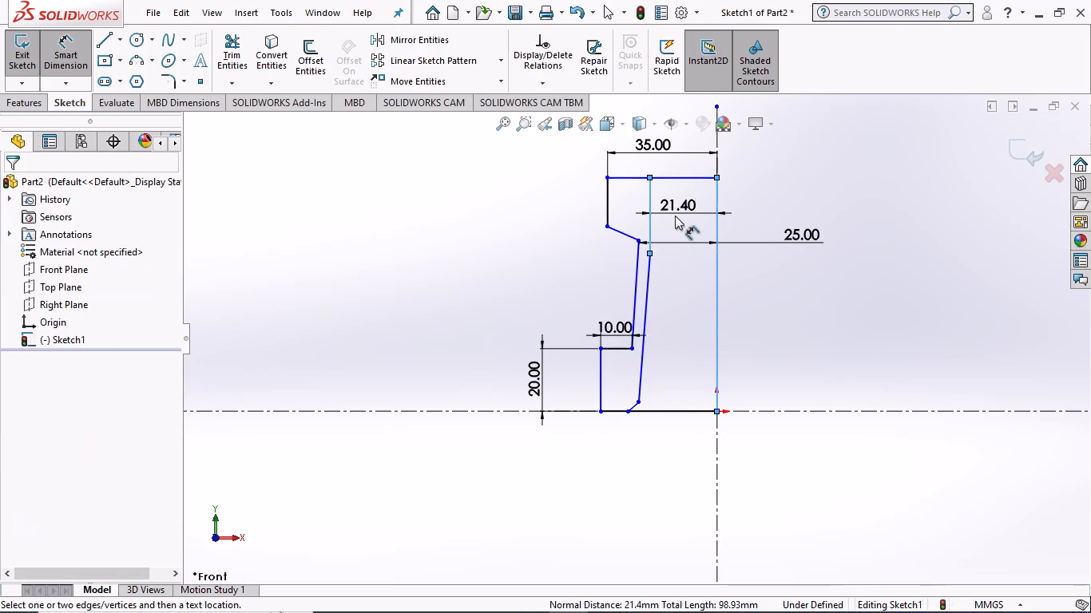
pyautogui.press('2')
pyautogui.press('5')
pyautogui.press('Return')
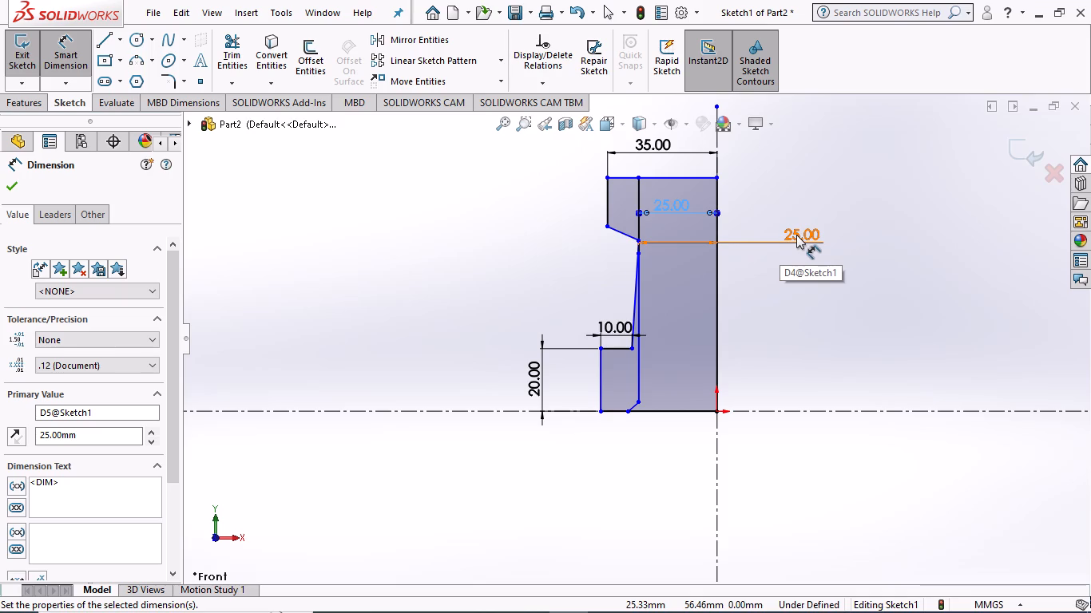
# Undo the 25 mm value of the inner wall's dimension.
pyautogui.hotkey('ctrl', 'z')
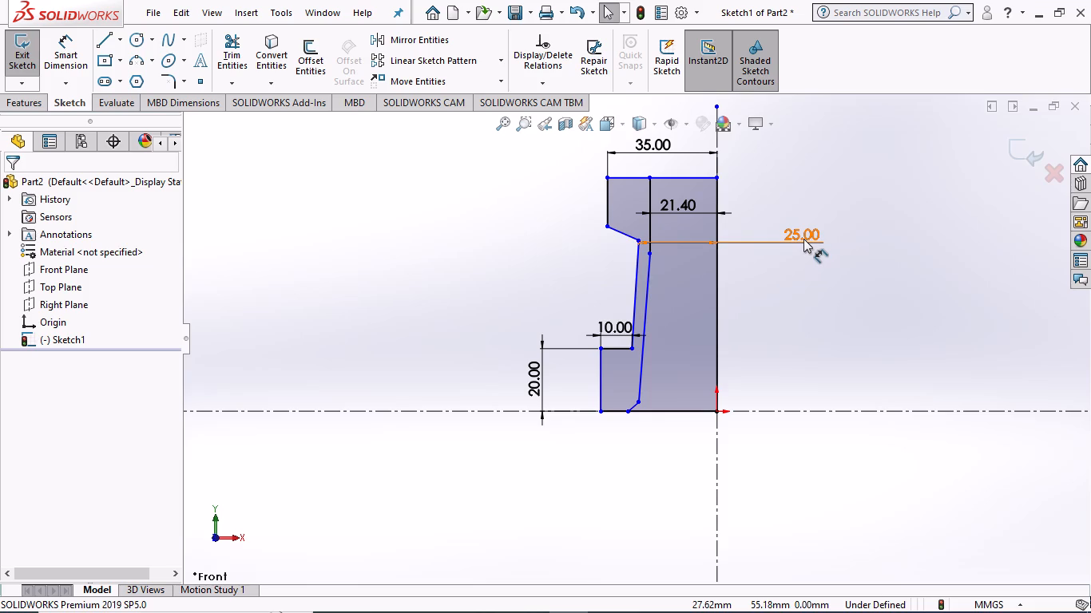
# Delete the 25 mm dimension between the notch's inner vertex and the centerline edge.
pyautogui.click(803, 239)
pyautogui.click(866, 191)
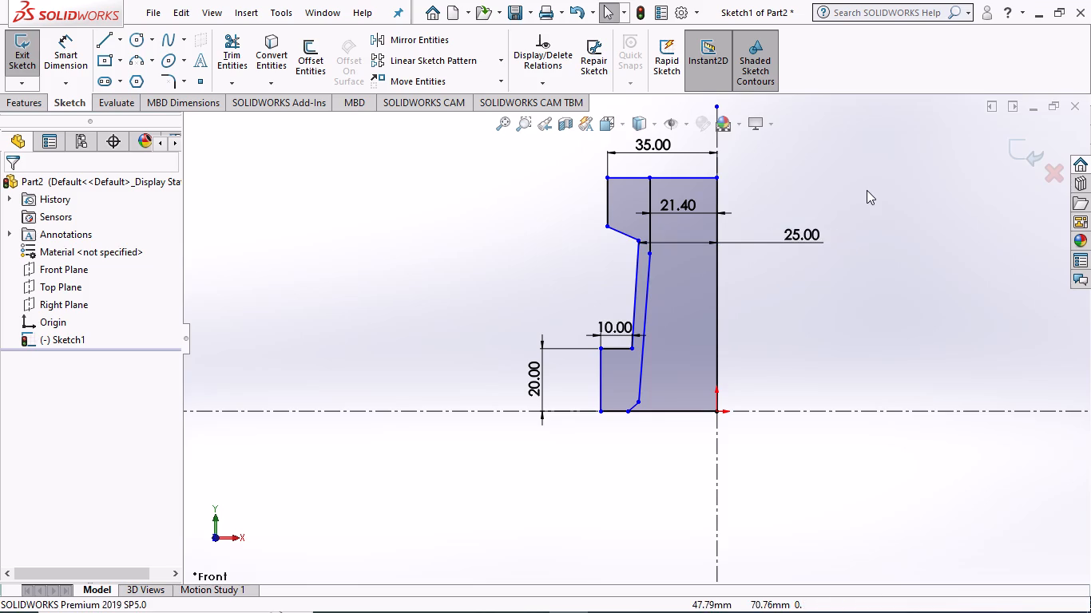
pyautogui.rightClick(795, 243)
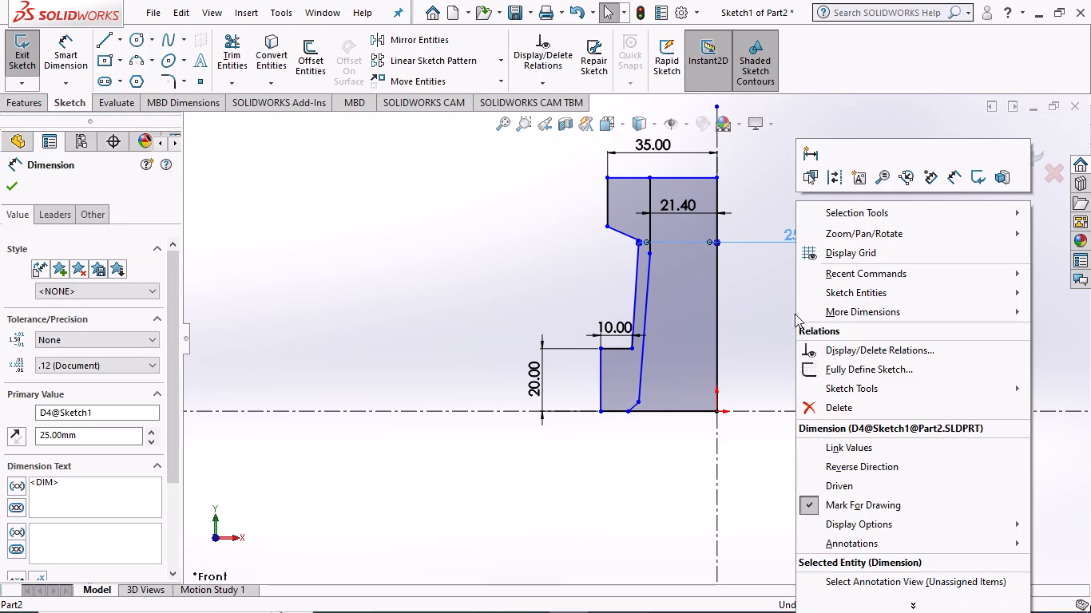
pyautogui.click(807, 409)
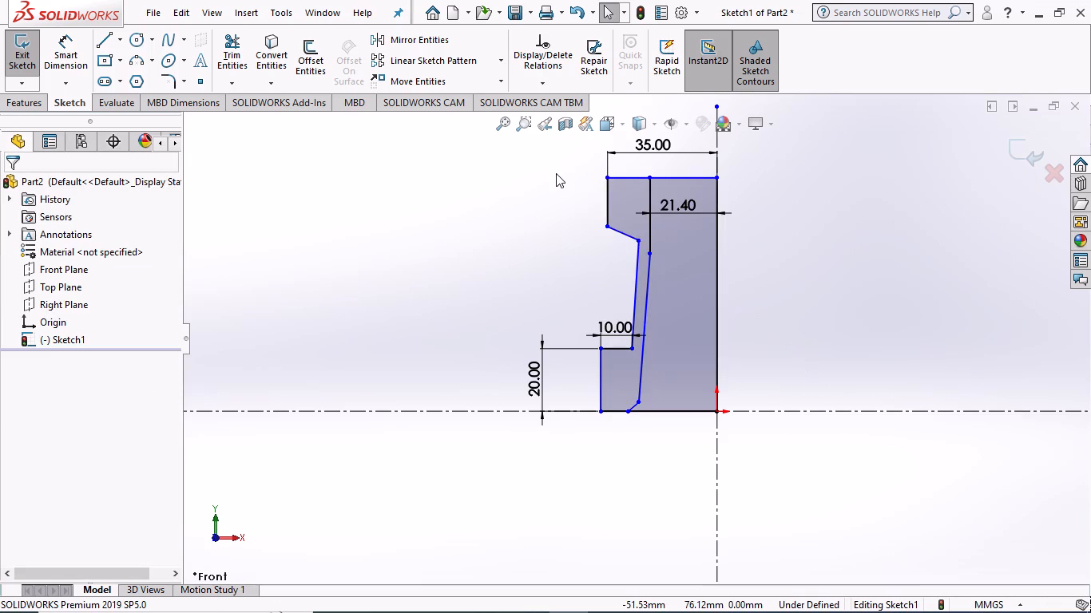
# Delete all the solid profile and inner wall lines together with their dimensions, keeping only the two centerlines.
pyautogui.scroll(1, 556, 173)
pyautogui.moveTo(541, 158); pyautogui.dragTo(610, 147)
pyautogui.moveTo(646, 152); pyautogui.dragTo(746, 290)
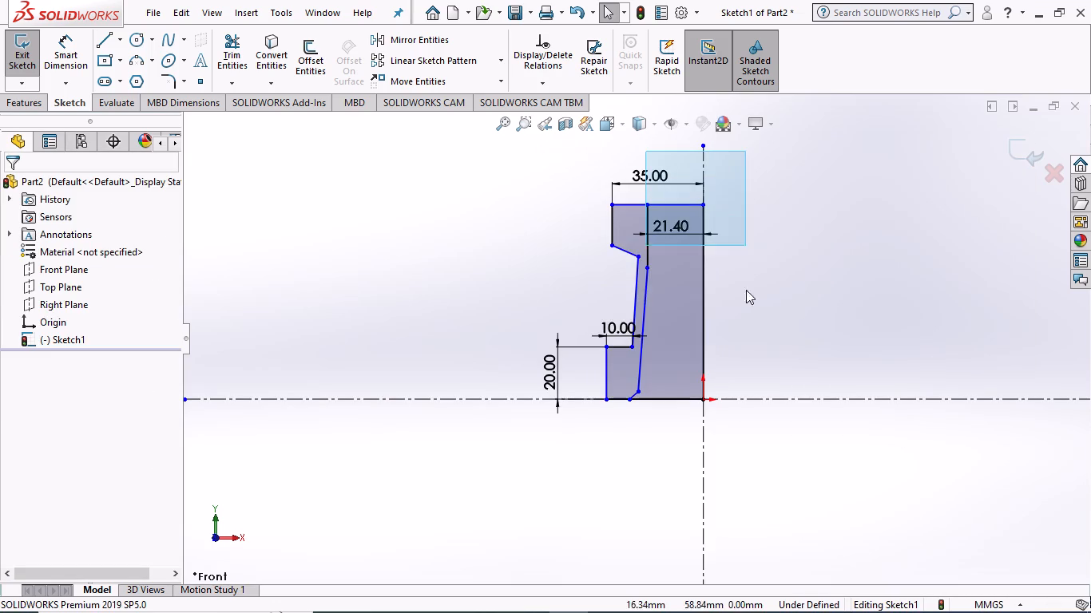
pyautogui.moveTo(746, 290); pyautogui.dragTo(742, 390)
pyautogui.click(536, 210)
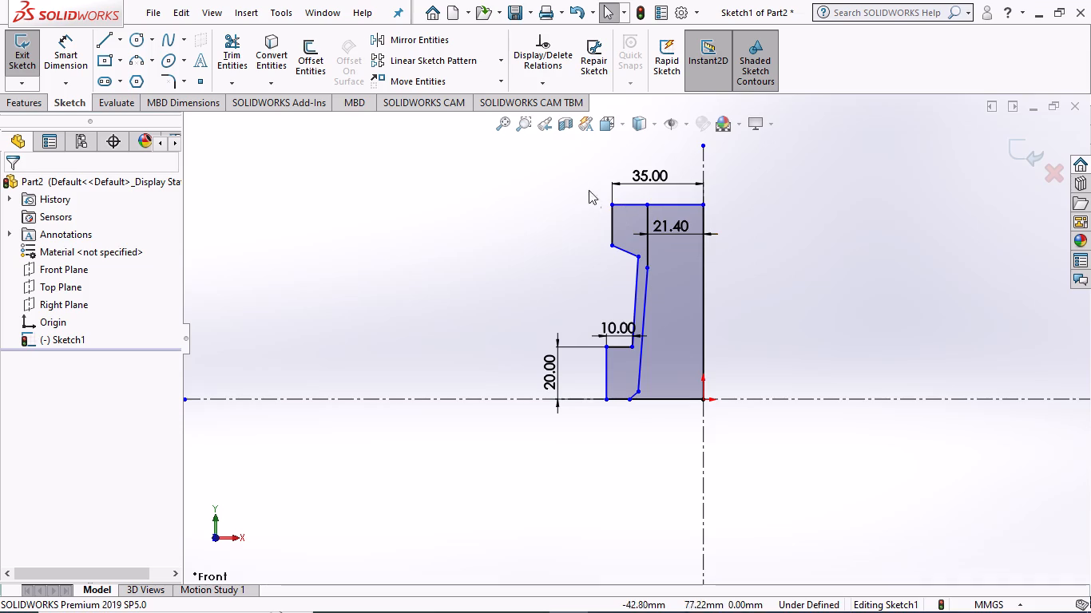
pyautogui.moveTo(565, 173); pyautogui.dragTo(742, 374)
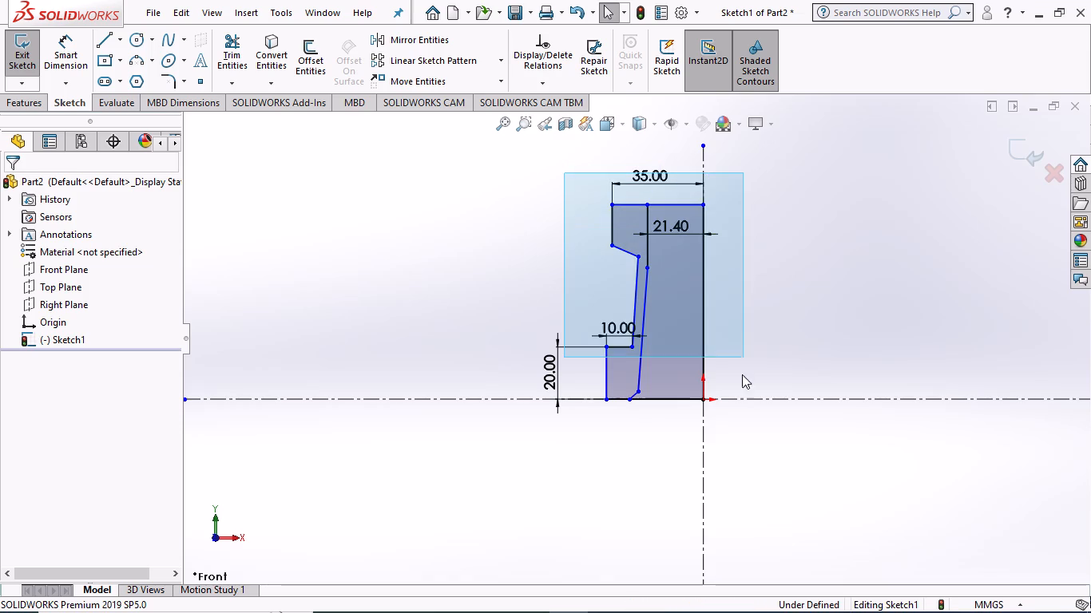
pyautogui.moveTo(742, 374); pyautogui.dragTo(719, 452)
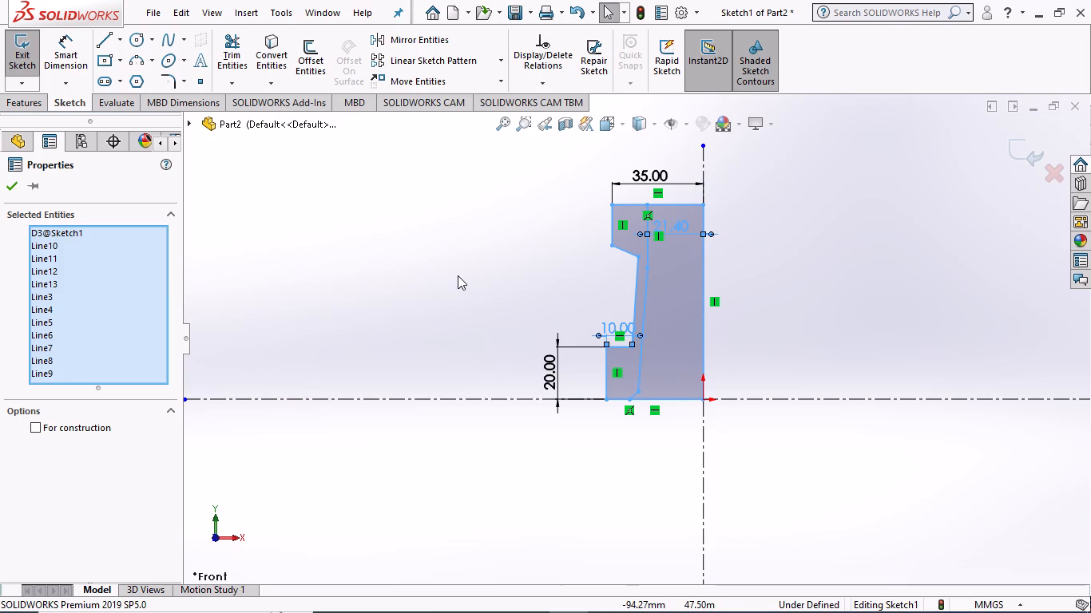
pyautogui.rightClick(546, 255)
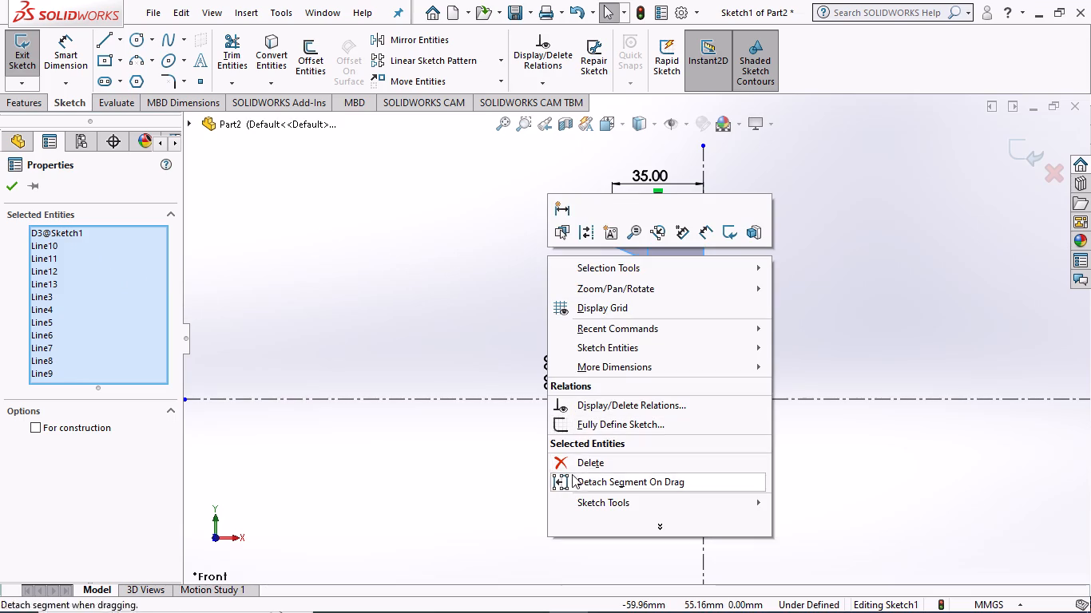
pyautogui.click(573, 464)
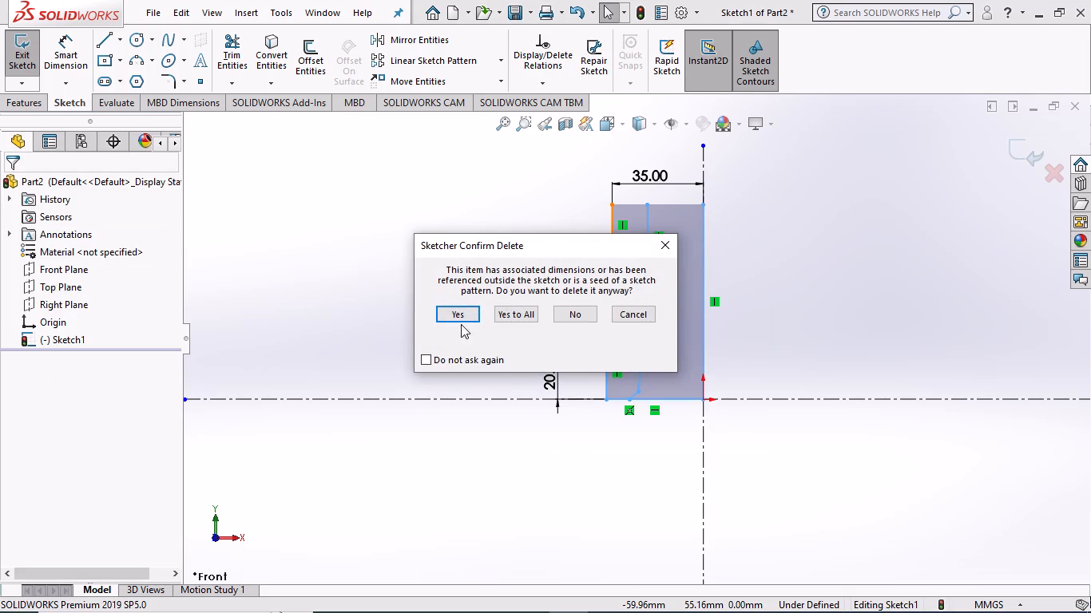
pyautogui.click(446, 315)
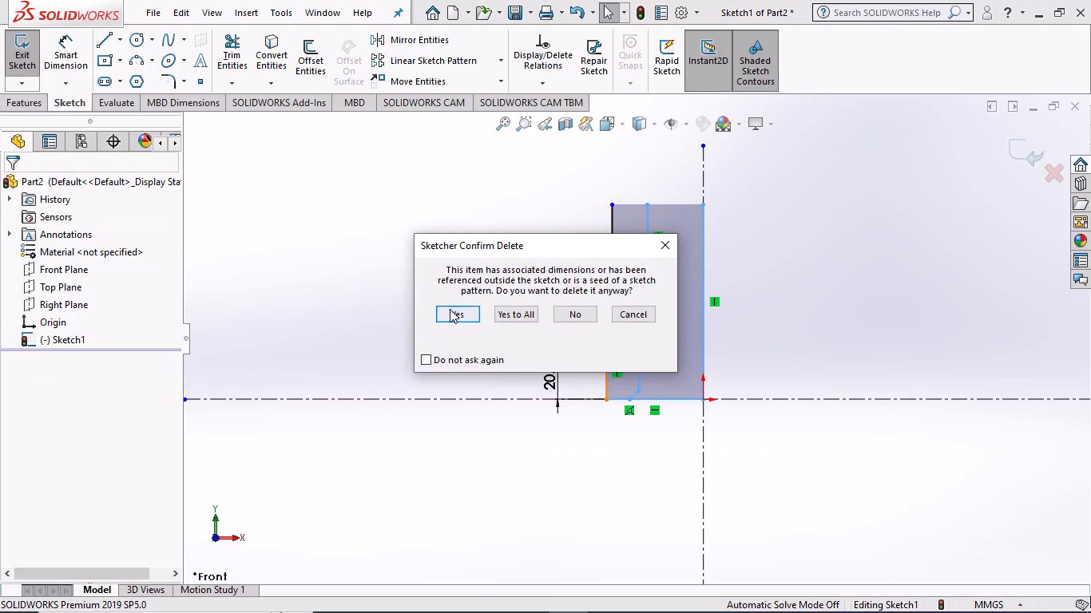
pyautogui.click(450, 311)
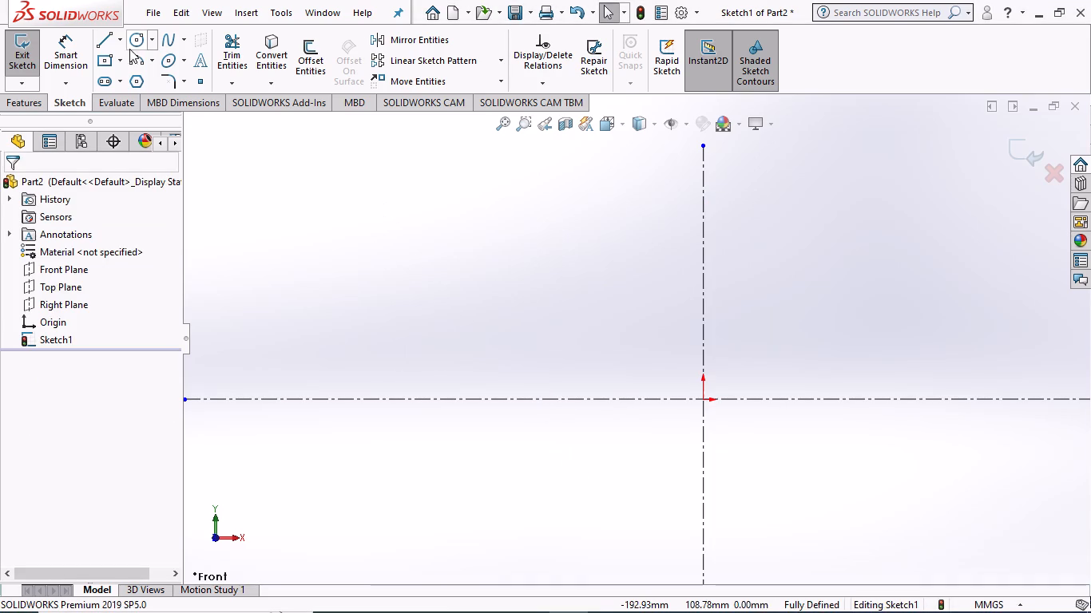
# Sketch a closed stepped profile with a small notch and slanted side against the vertical centerline, about 76 mm high with a 34 mm base at the origin.
pyautogui.click(101, 41)
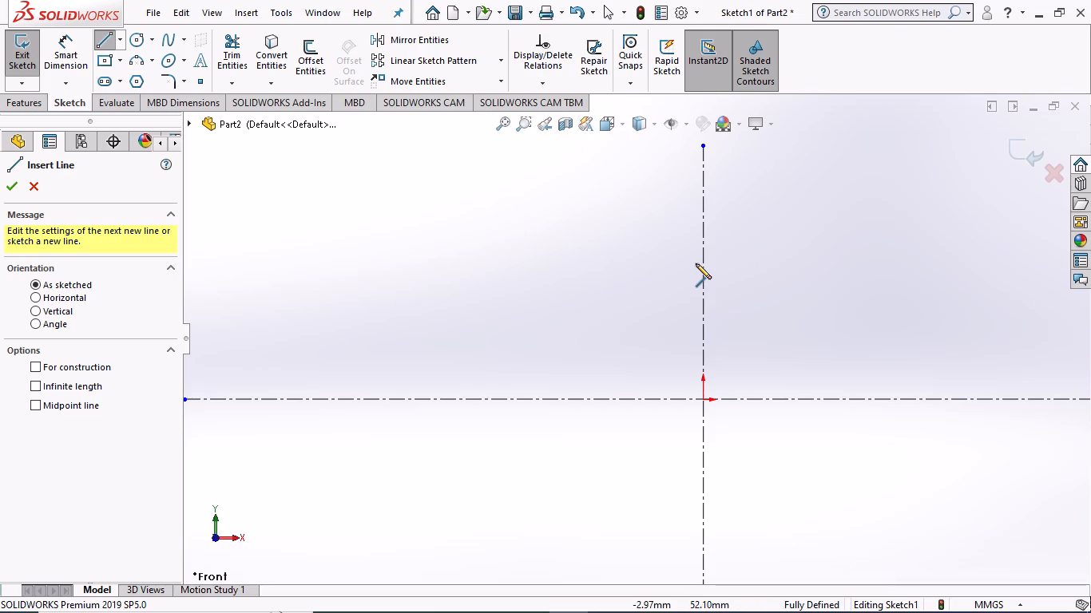
pyautogui.click(703, 200)
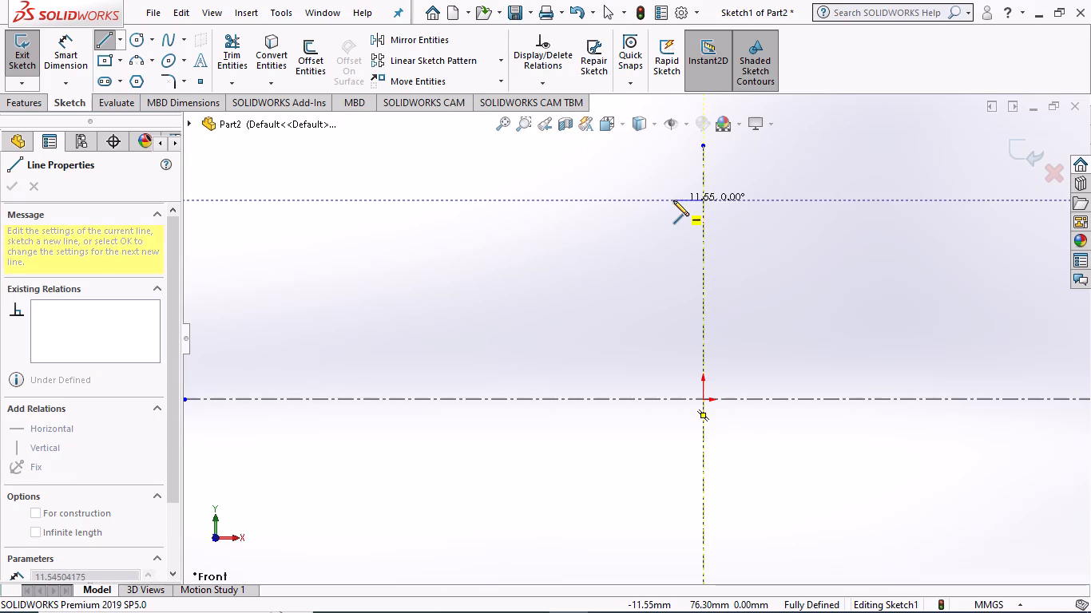
pyautogui.click(664, 200)
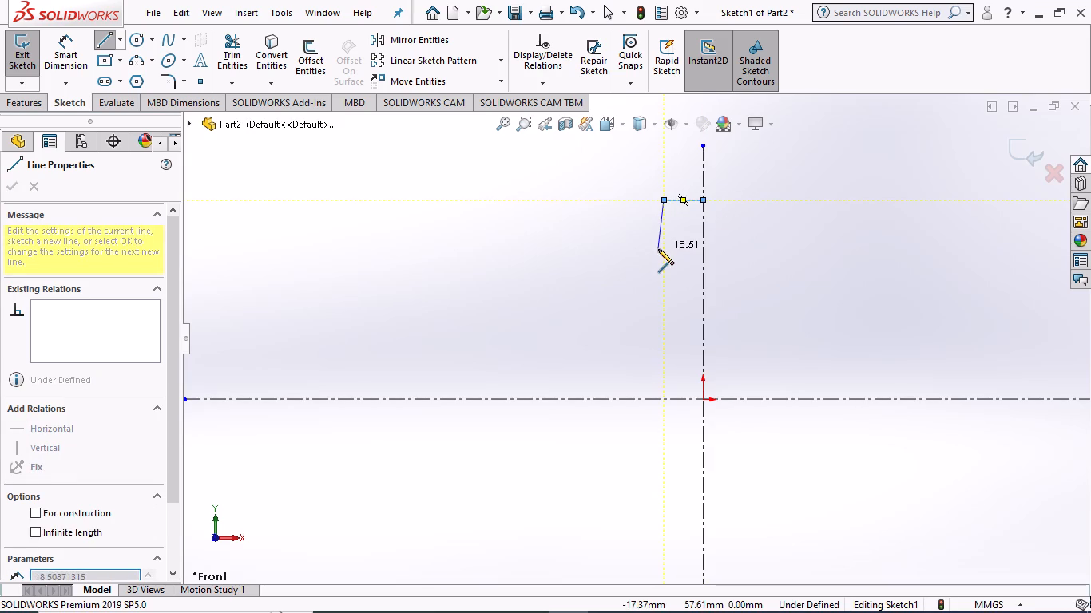
pyautogui.click(660, 248)
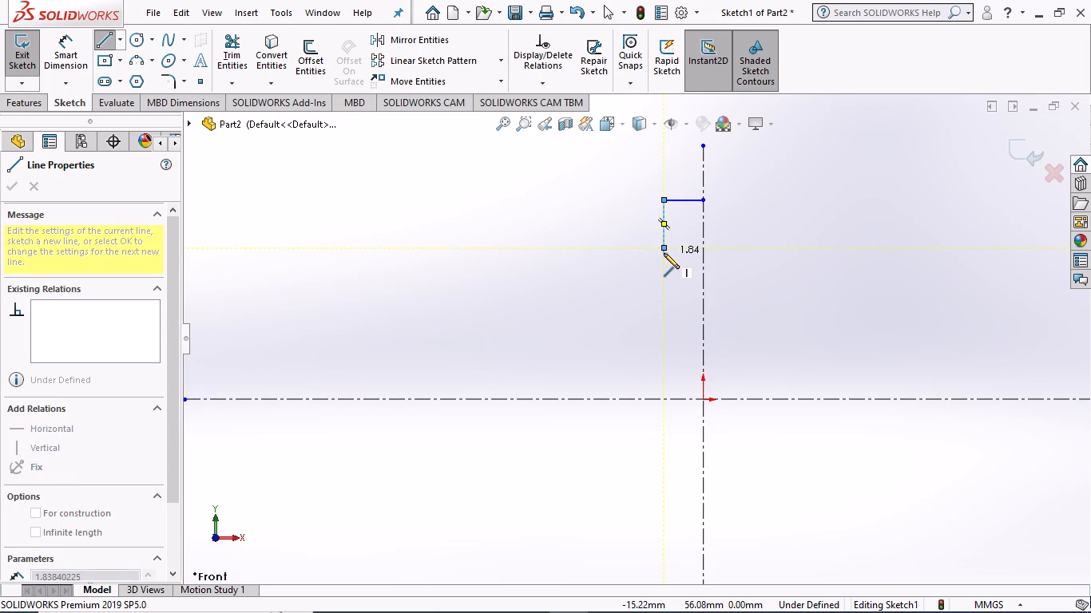
pyautogui.click(670, 254)
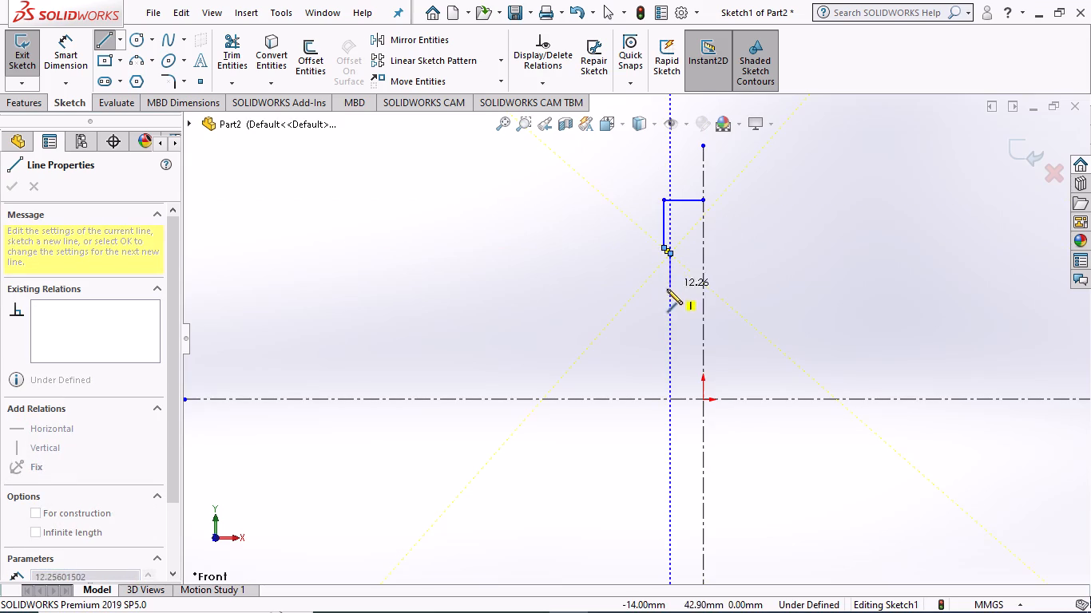
pyautogui.click(645, 377)
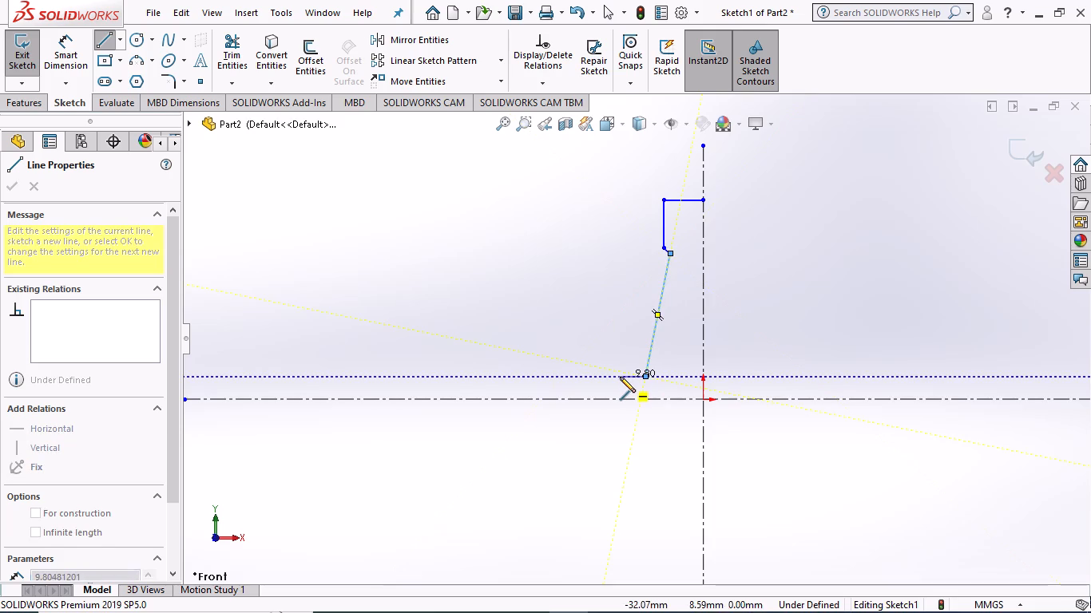
pyautogui.click(614, 375)
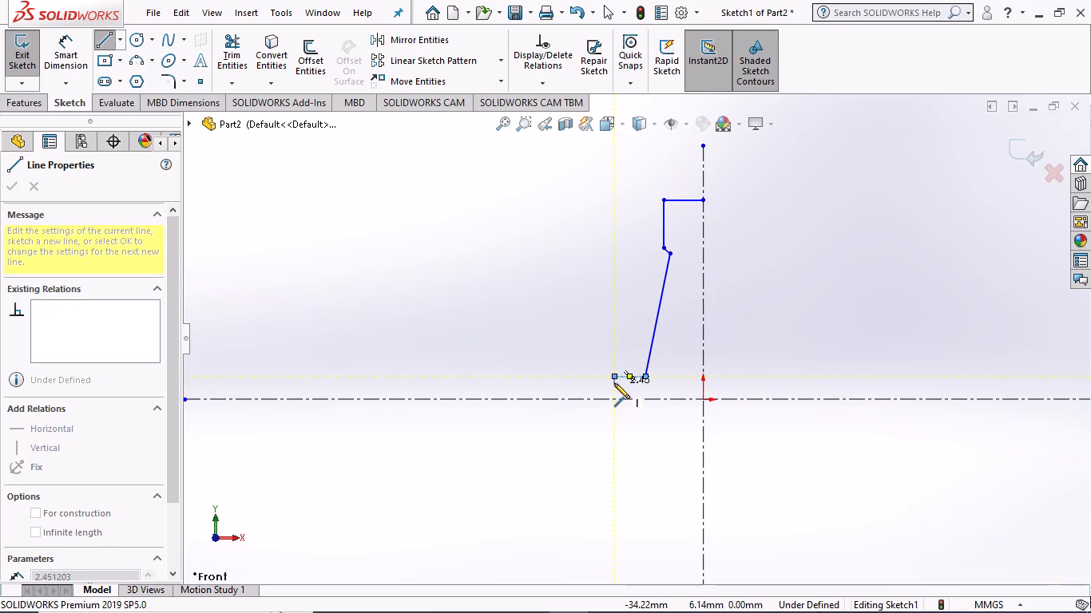
pyautogui.click(615, 398)
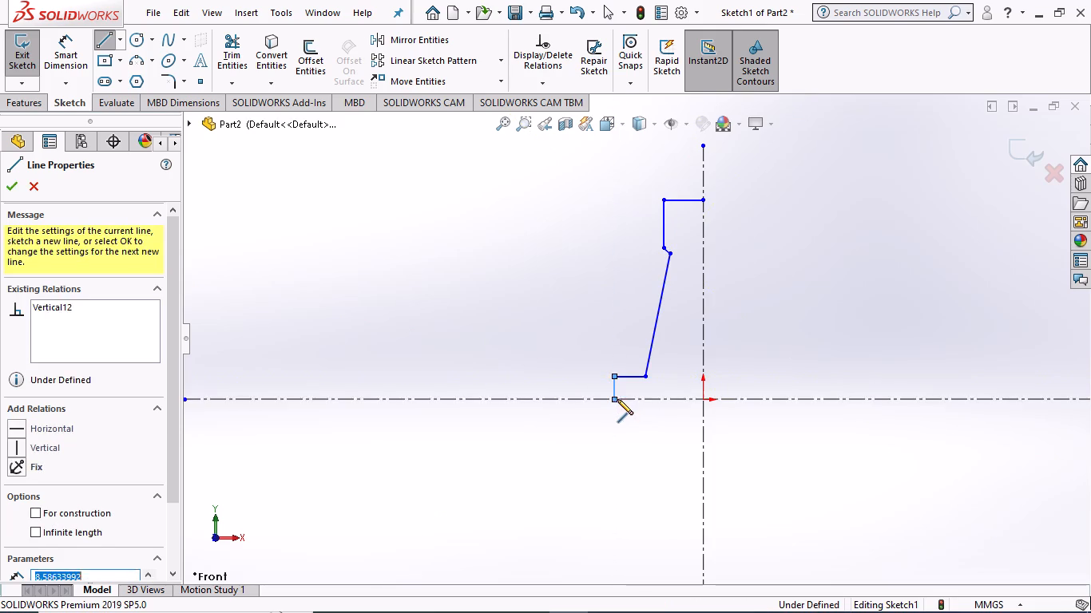
pyautogui.click(704, 402)
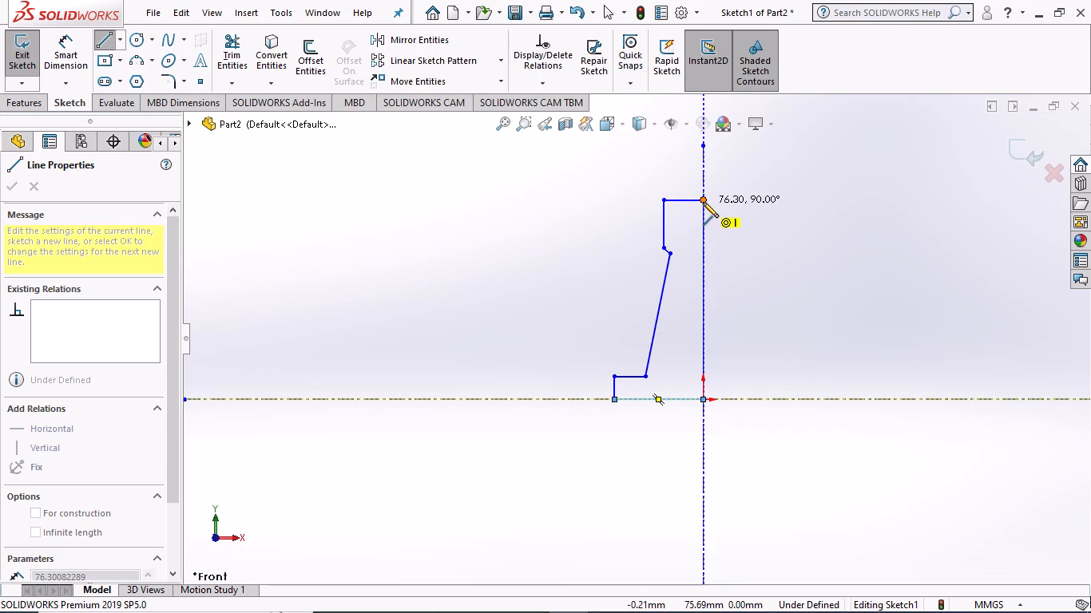
pyautogui.click(703, 202)
pyautogui.press('Escape')
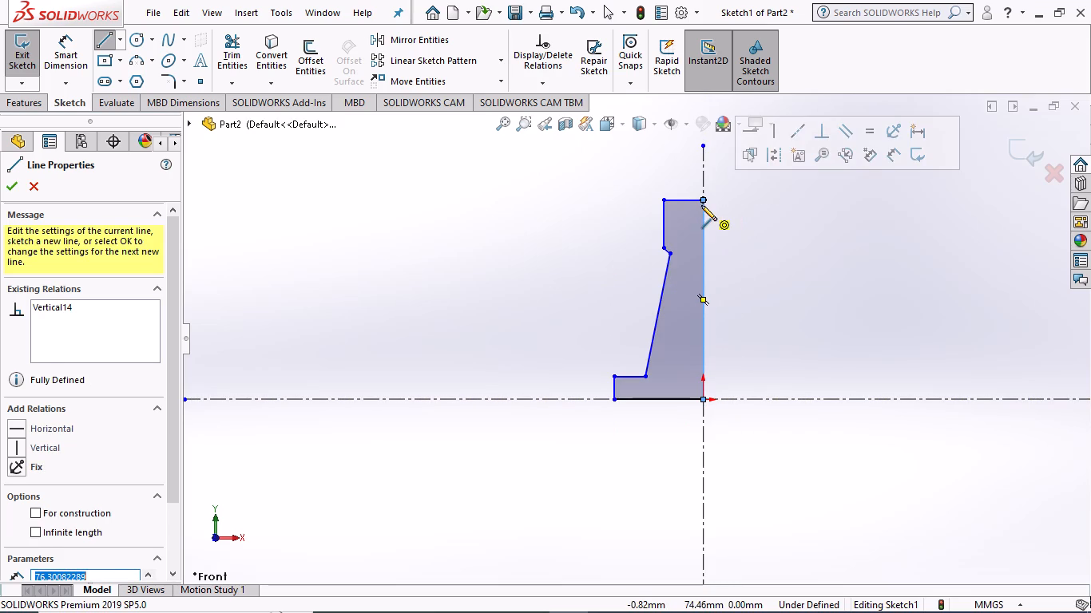
pyautogui.press('Escape')
pyautogui.press('Escape')
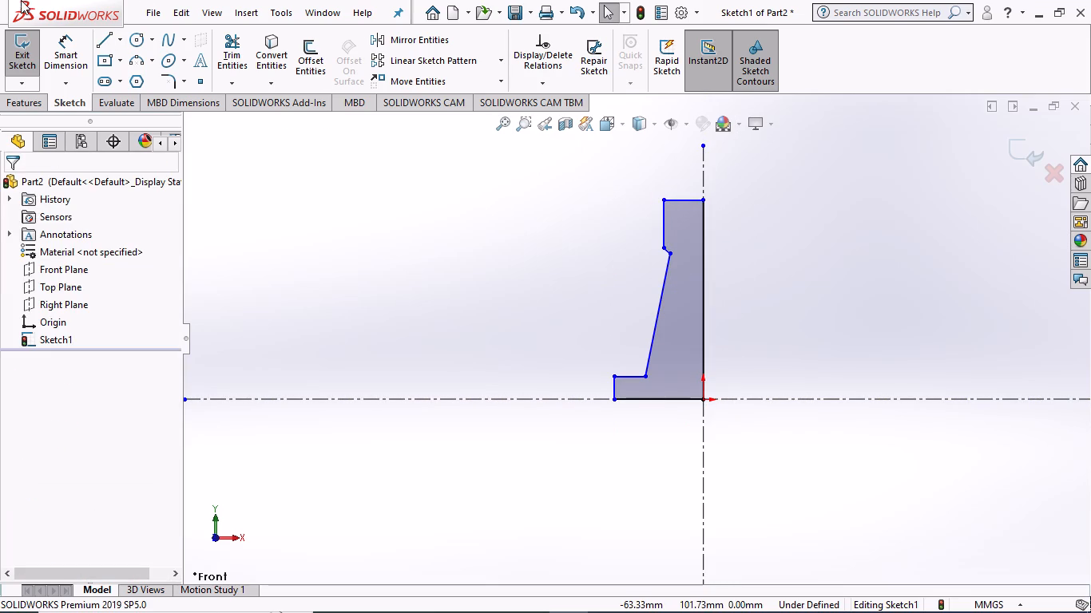
# Sketch the inner wall as a vertical line from the top edge's midpoint, continued by a slanted line about 51 mm long down to the base.
pyautogui.click(105, 34)
pyautogui.click(680, 197)
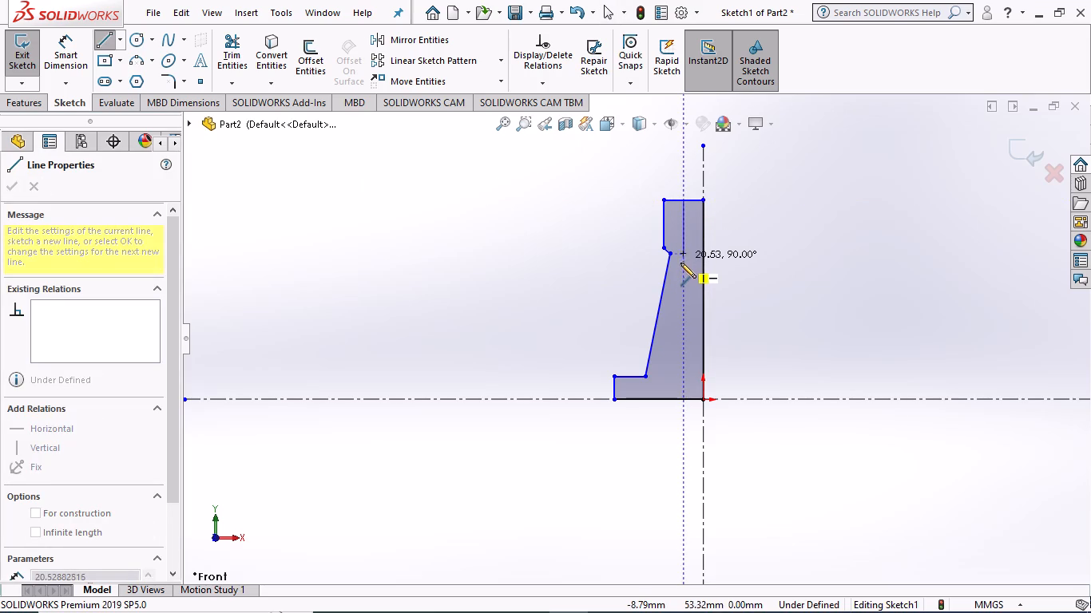
pyautogui.click(680, 267)
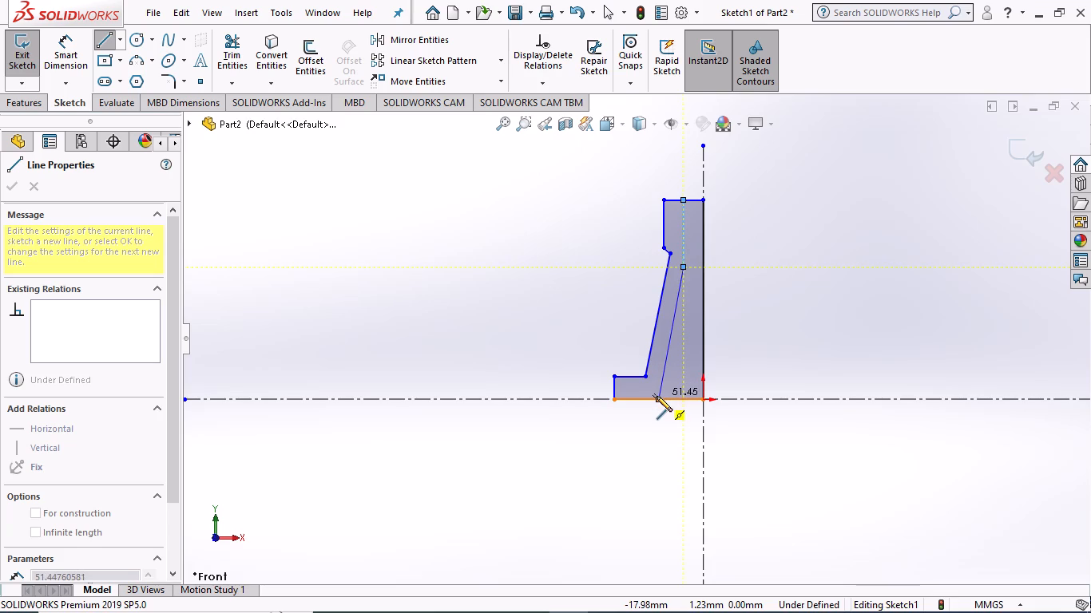
pyautogui.click(657, 396)
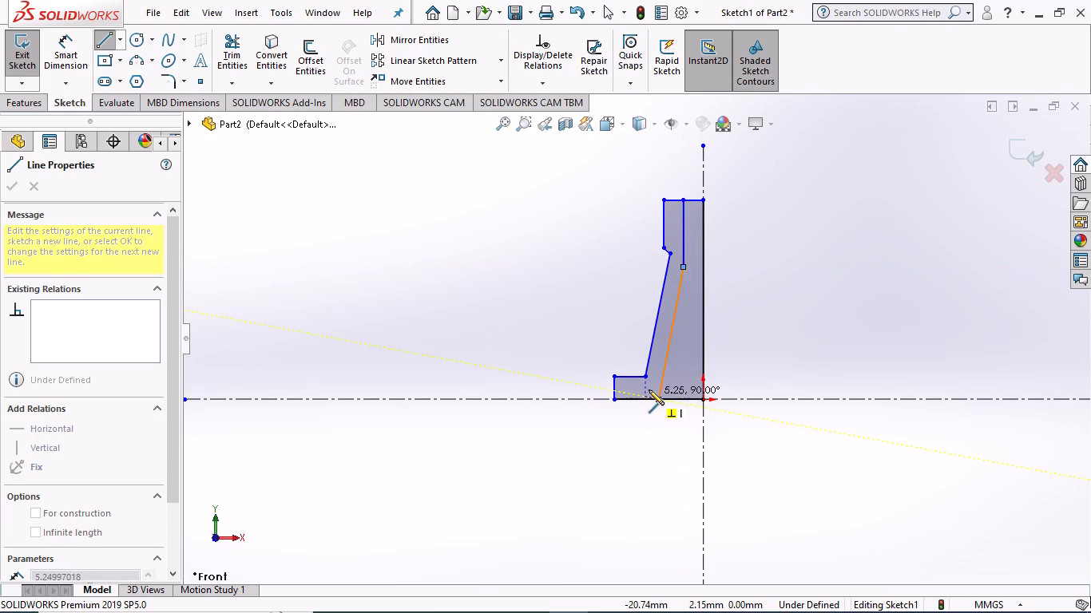
pyautogui.press('Escape')
pyautogui.press('Escape')
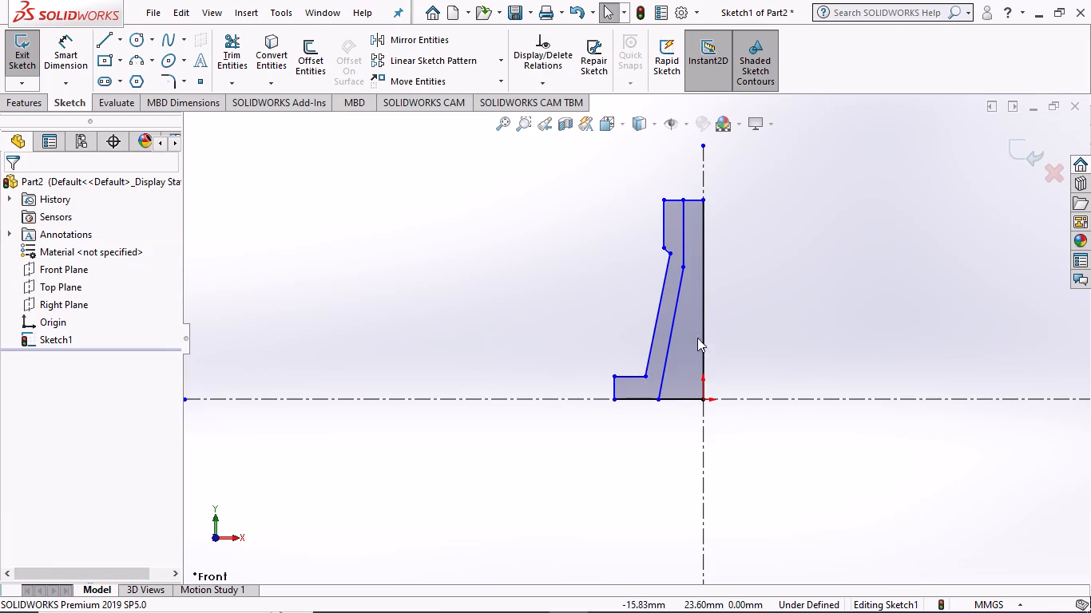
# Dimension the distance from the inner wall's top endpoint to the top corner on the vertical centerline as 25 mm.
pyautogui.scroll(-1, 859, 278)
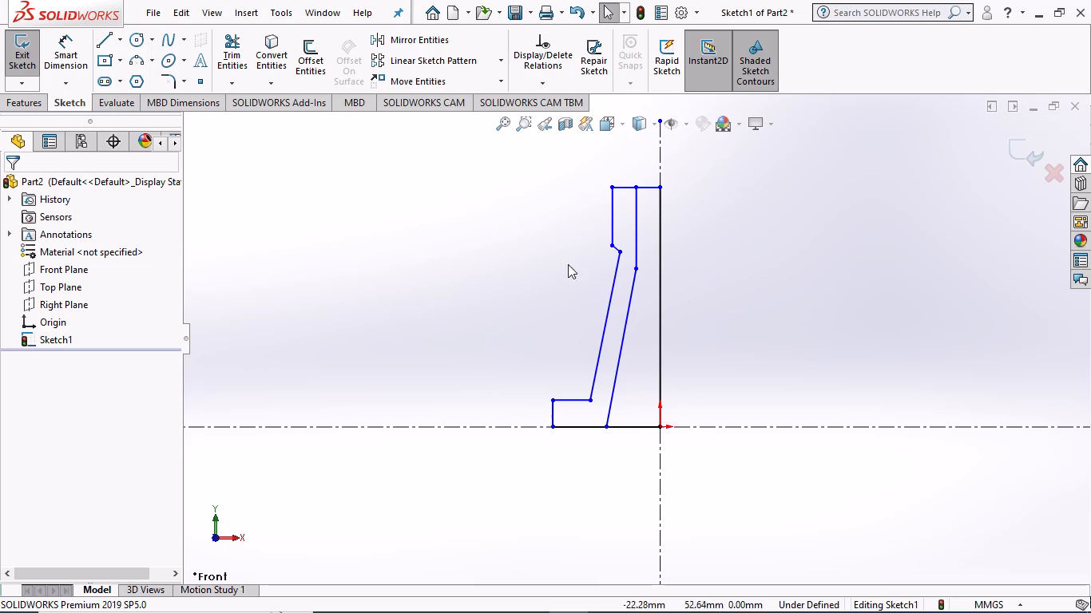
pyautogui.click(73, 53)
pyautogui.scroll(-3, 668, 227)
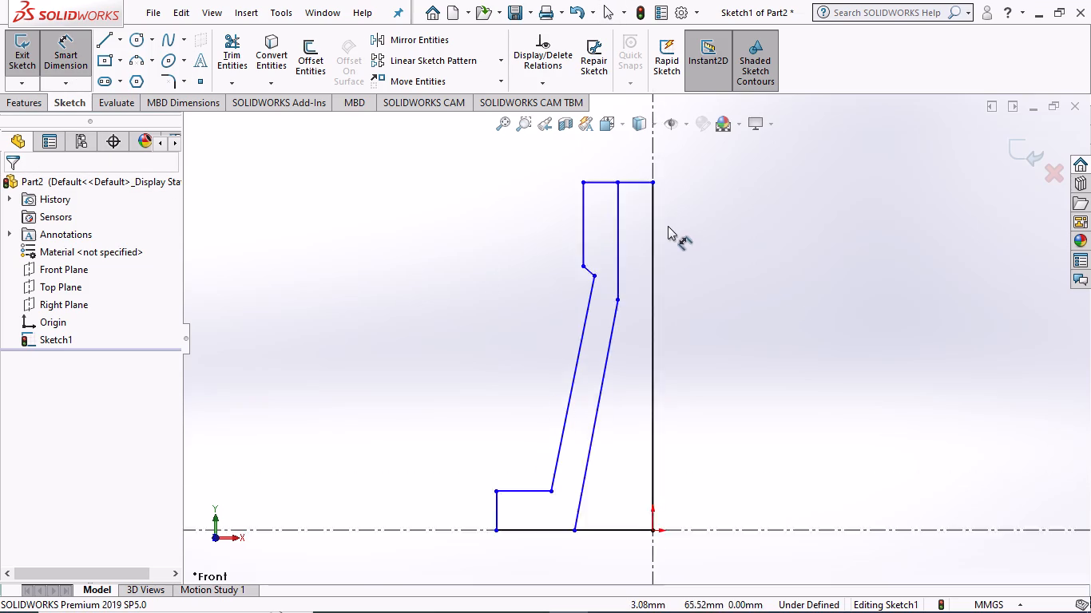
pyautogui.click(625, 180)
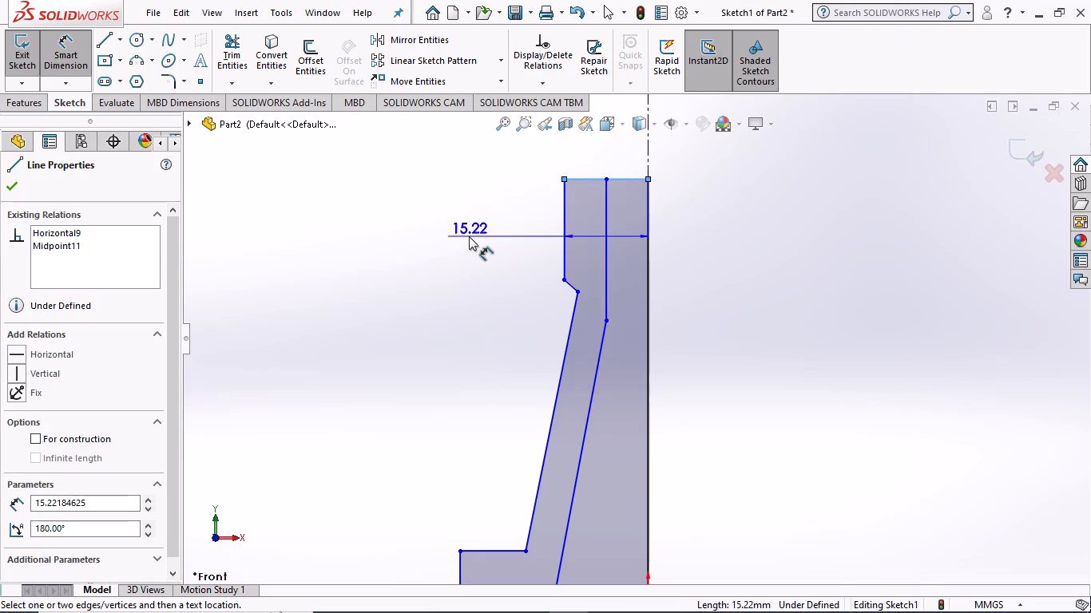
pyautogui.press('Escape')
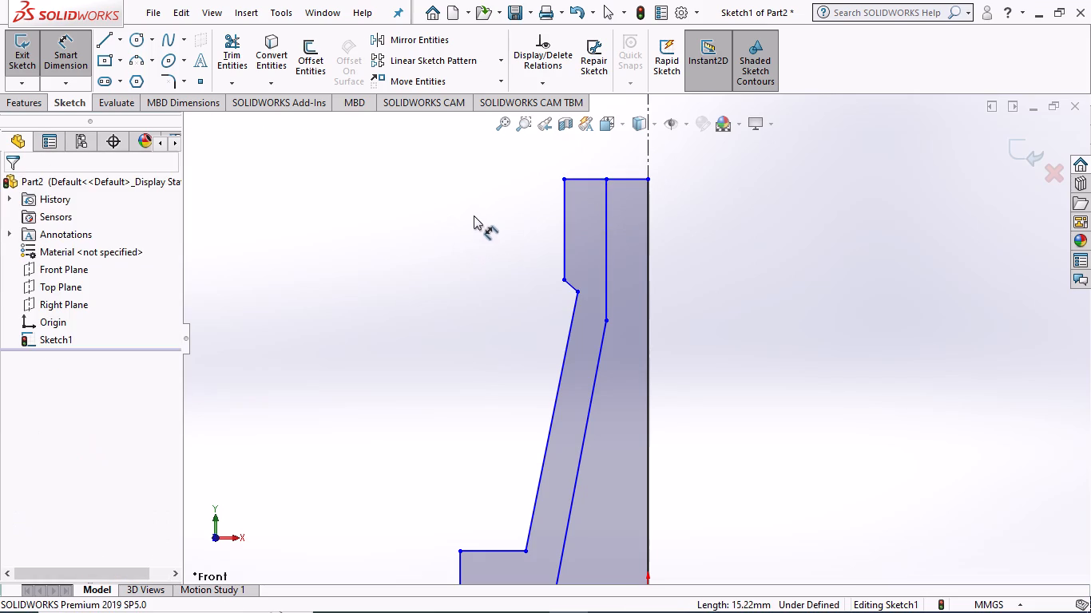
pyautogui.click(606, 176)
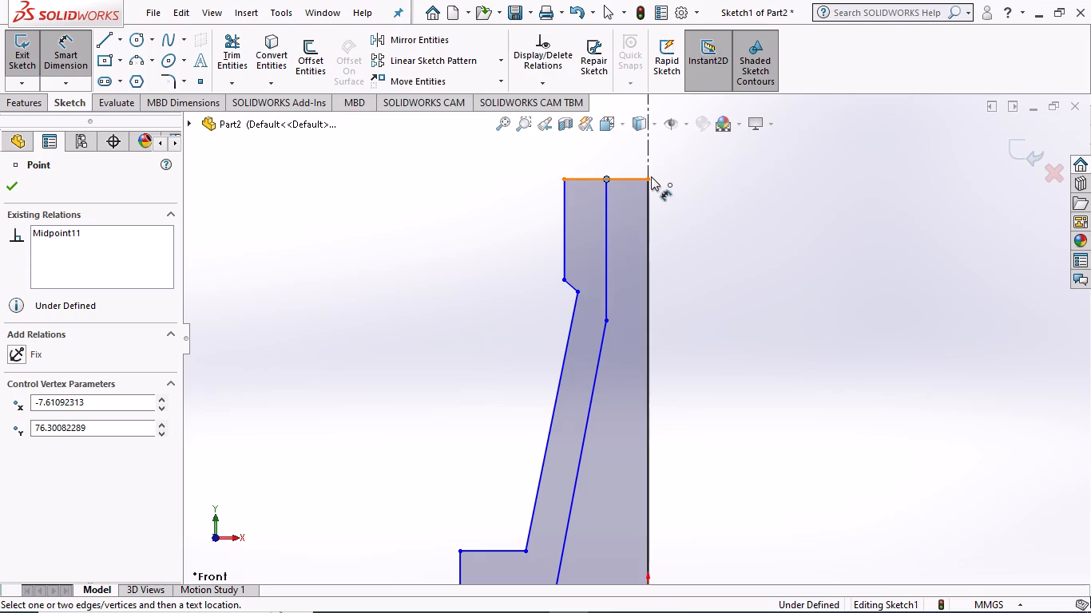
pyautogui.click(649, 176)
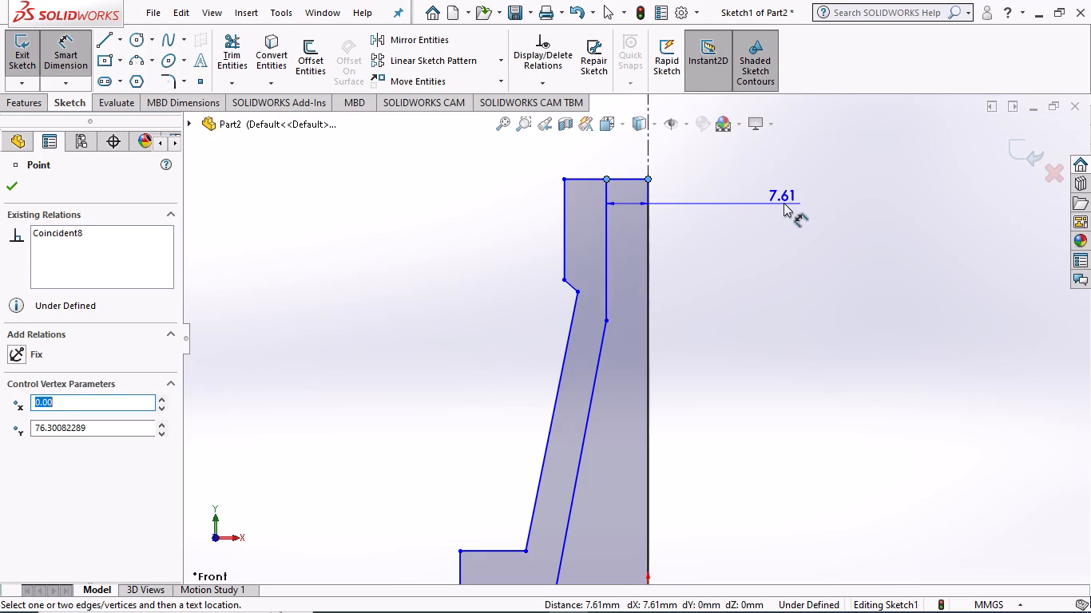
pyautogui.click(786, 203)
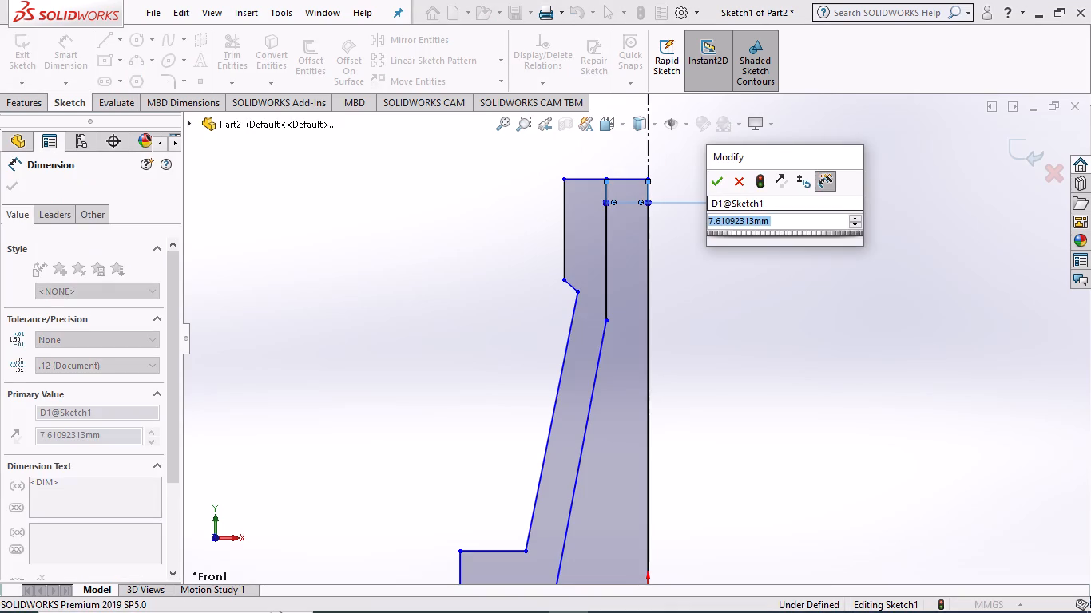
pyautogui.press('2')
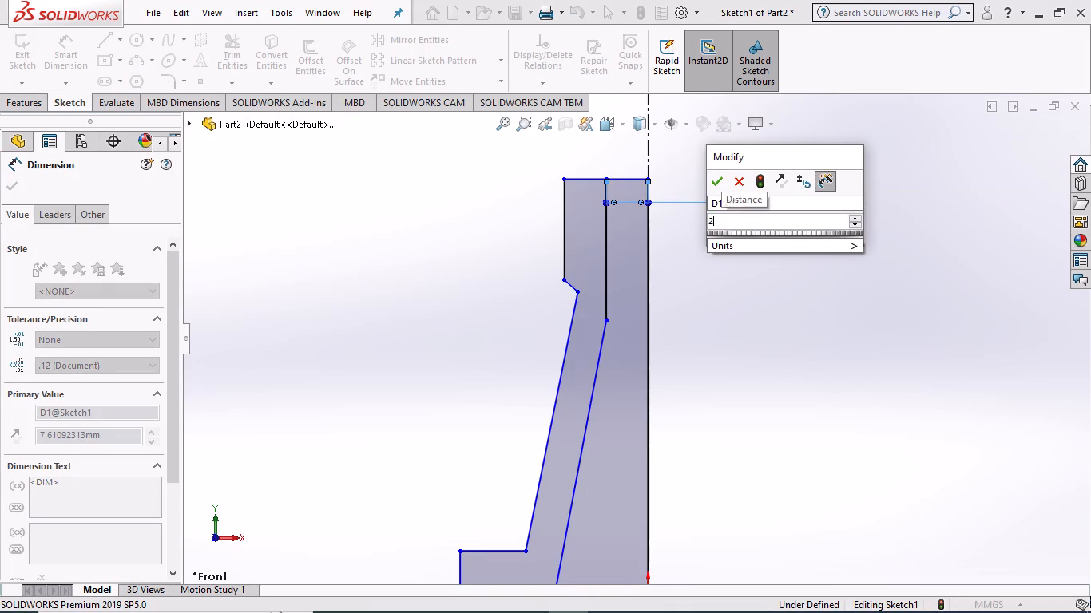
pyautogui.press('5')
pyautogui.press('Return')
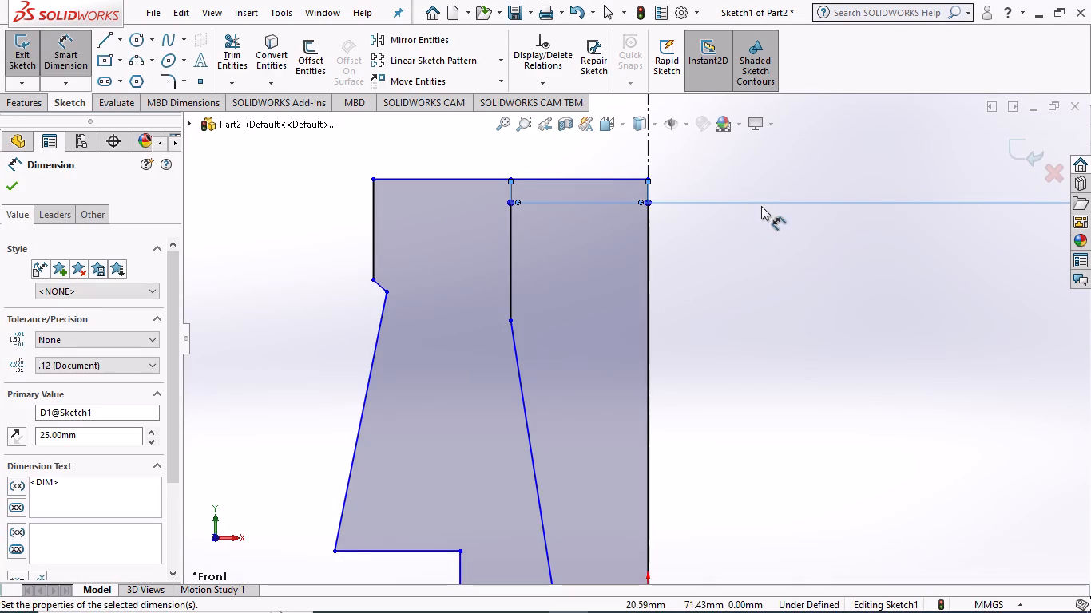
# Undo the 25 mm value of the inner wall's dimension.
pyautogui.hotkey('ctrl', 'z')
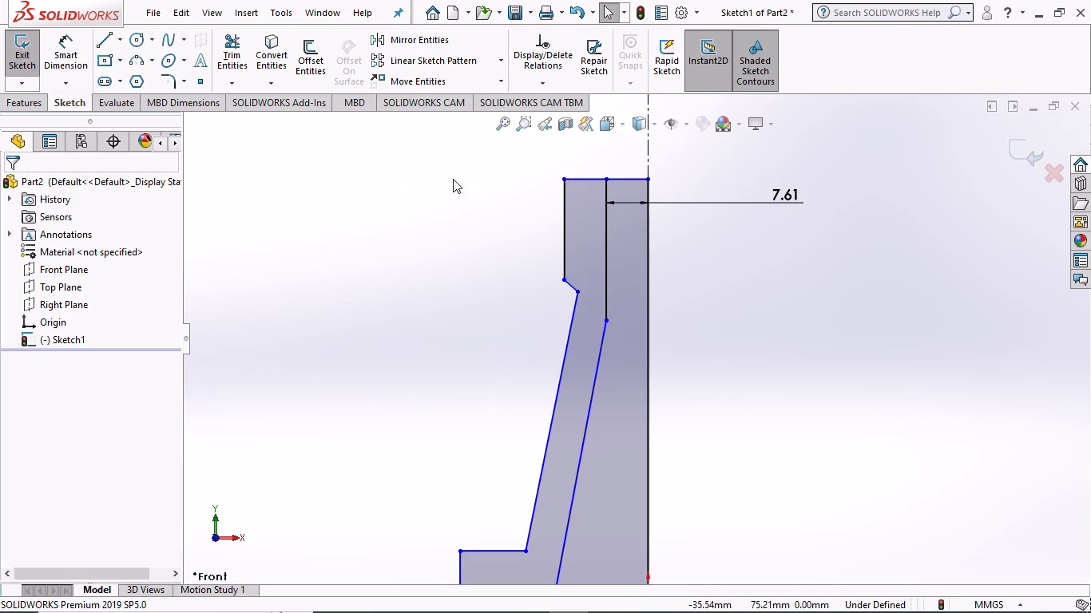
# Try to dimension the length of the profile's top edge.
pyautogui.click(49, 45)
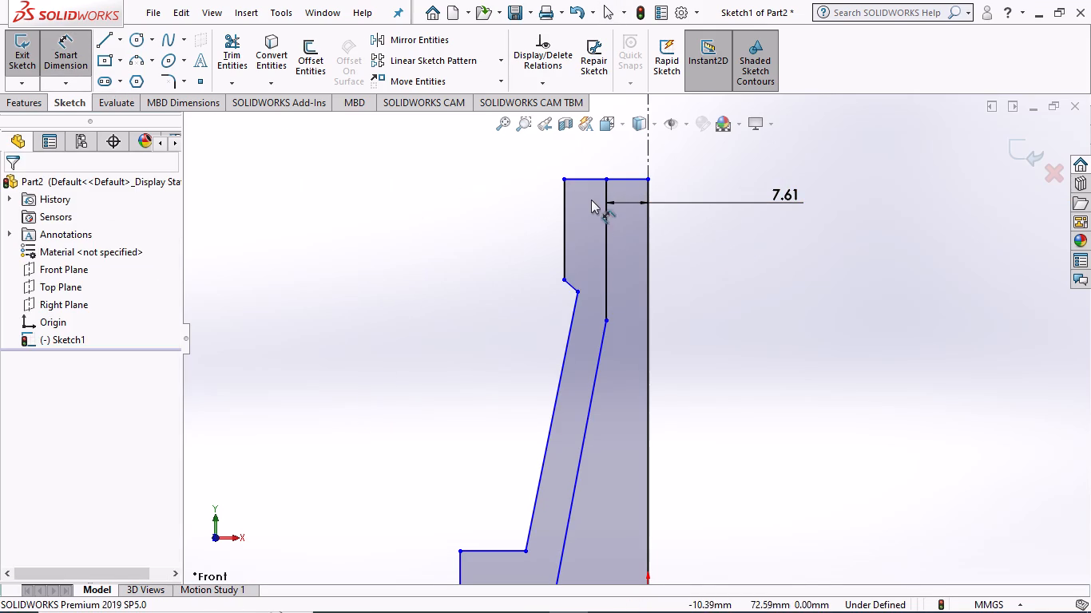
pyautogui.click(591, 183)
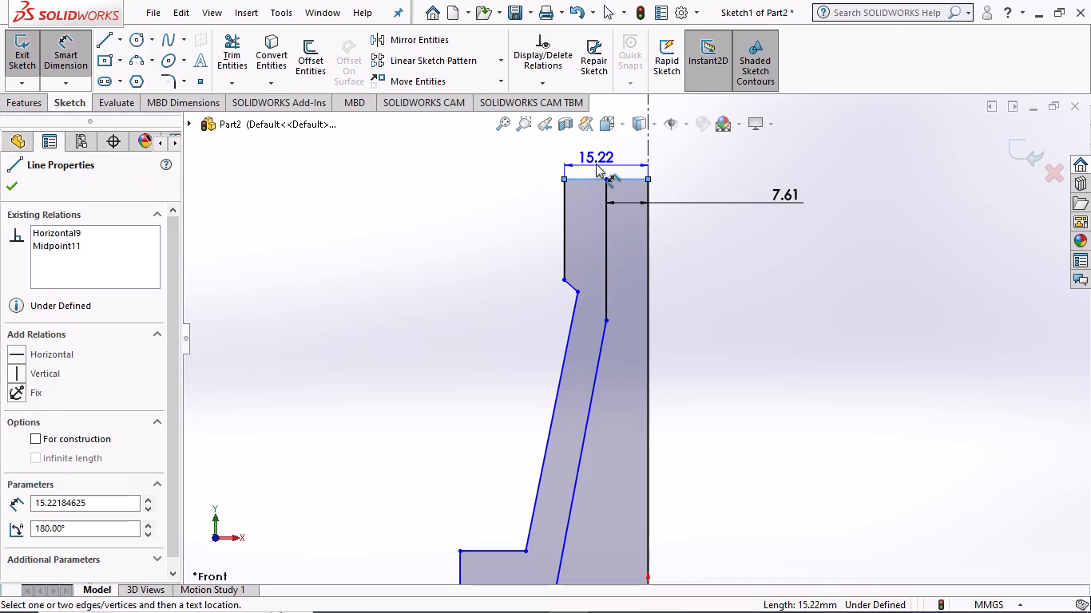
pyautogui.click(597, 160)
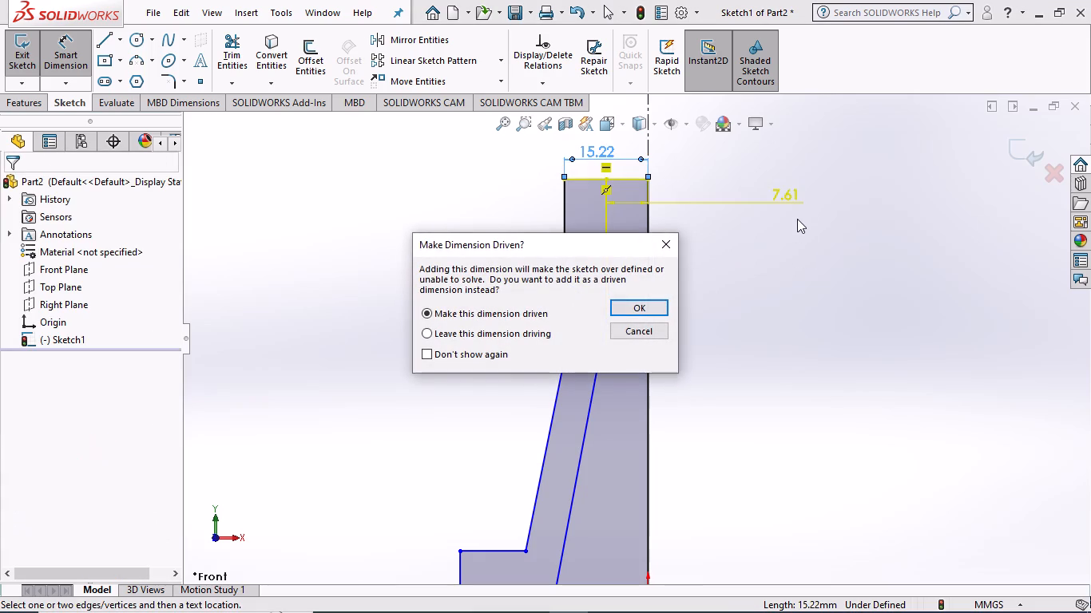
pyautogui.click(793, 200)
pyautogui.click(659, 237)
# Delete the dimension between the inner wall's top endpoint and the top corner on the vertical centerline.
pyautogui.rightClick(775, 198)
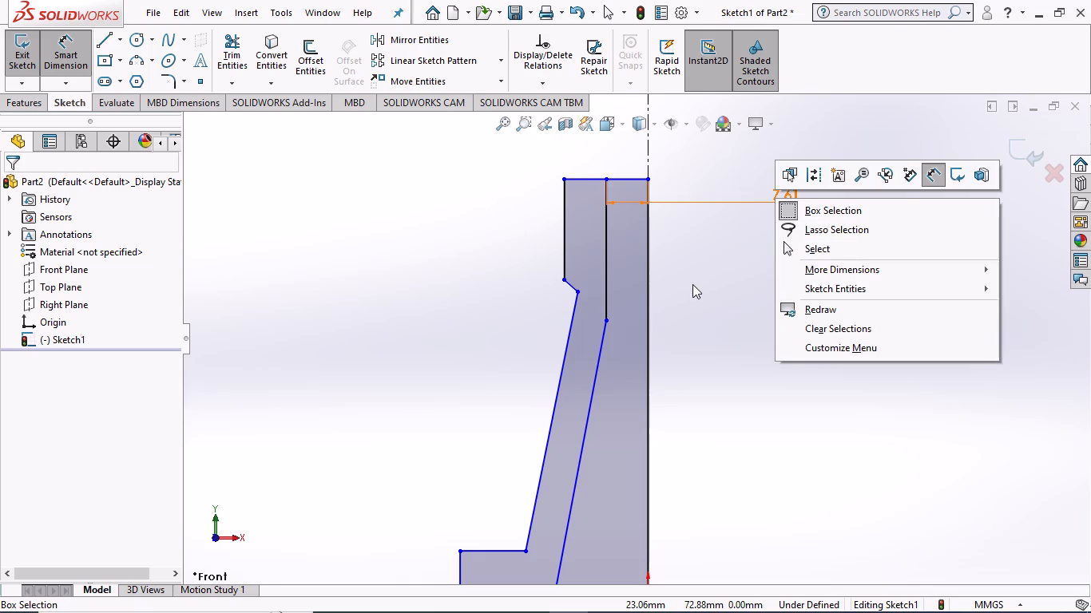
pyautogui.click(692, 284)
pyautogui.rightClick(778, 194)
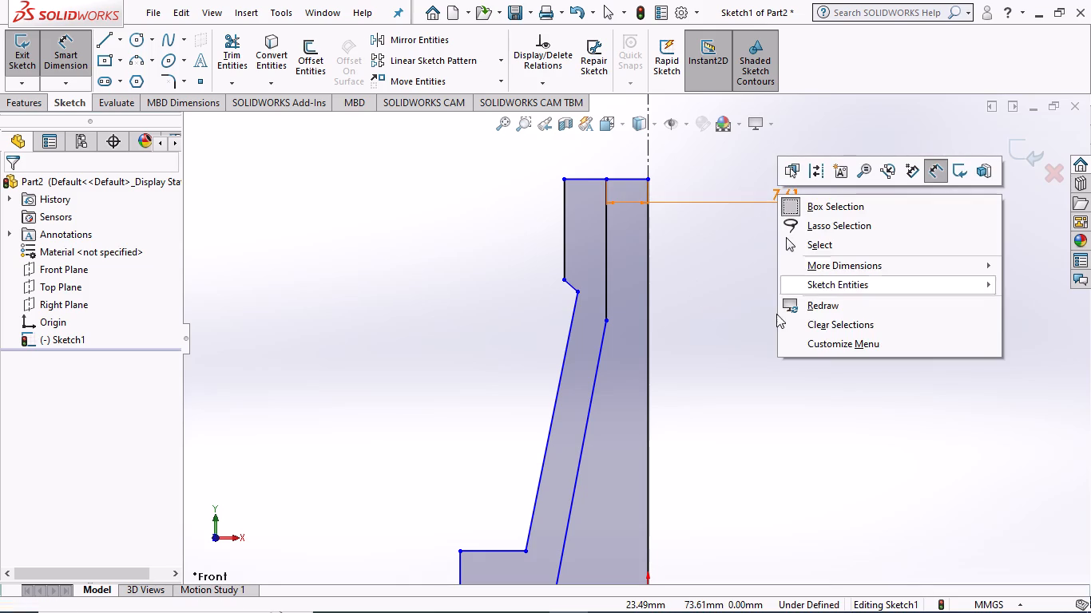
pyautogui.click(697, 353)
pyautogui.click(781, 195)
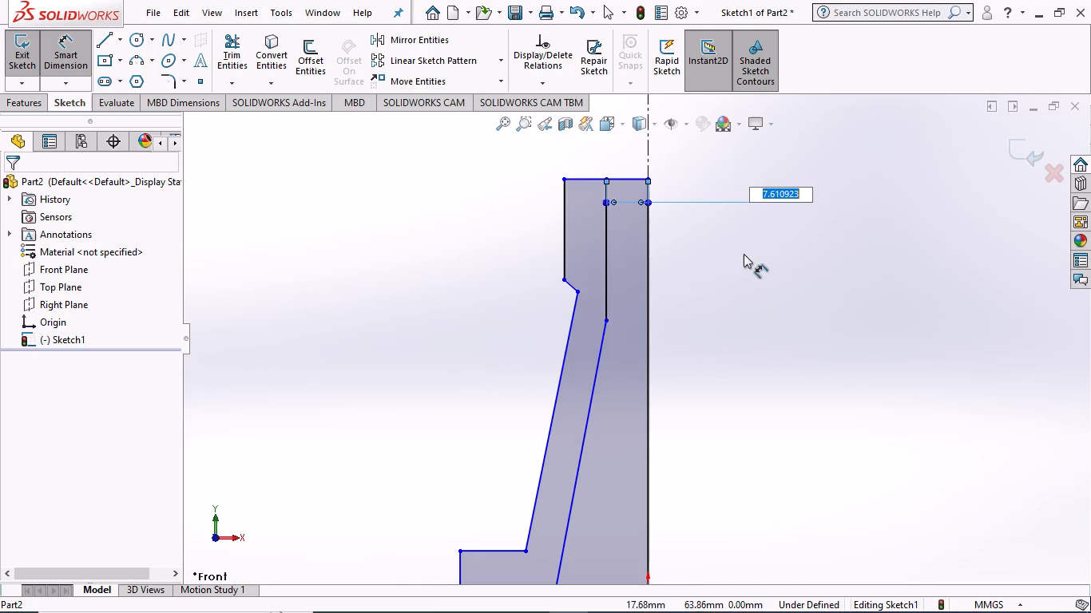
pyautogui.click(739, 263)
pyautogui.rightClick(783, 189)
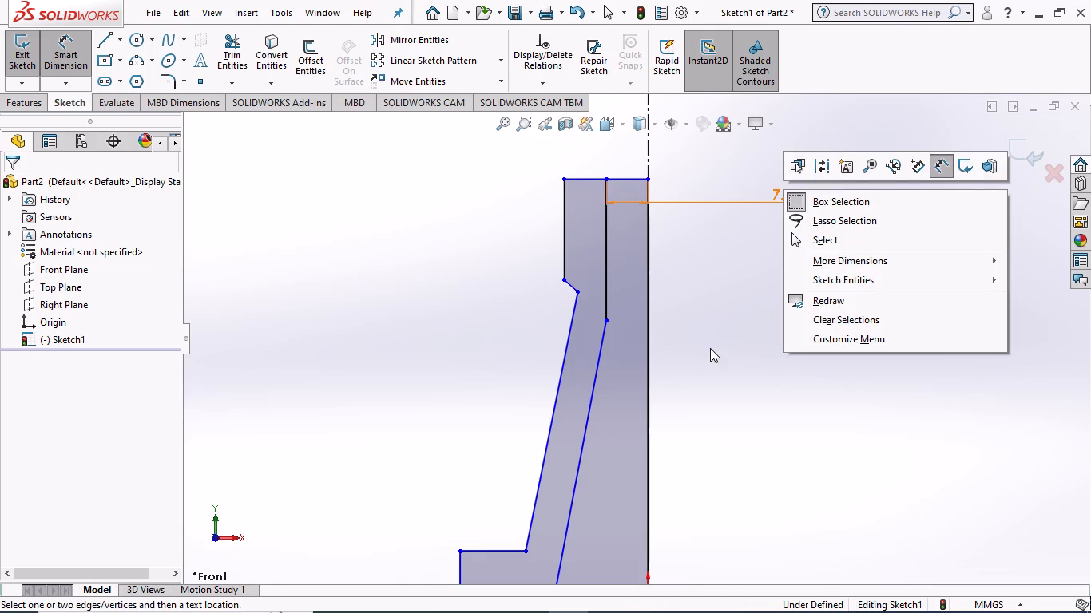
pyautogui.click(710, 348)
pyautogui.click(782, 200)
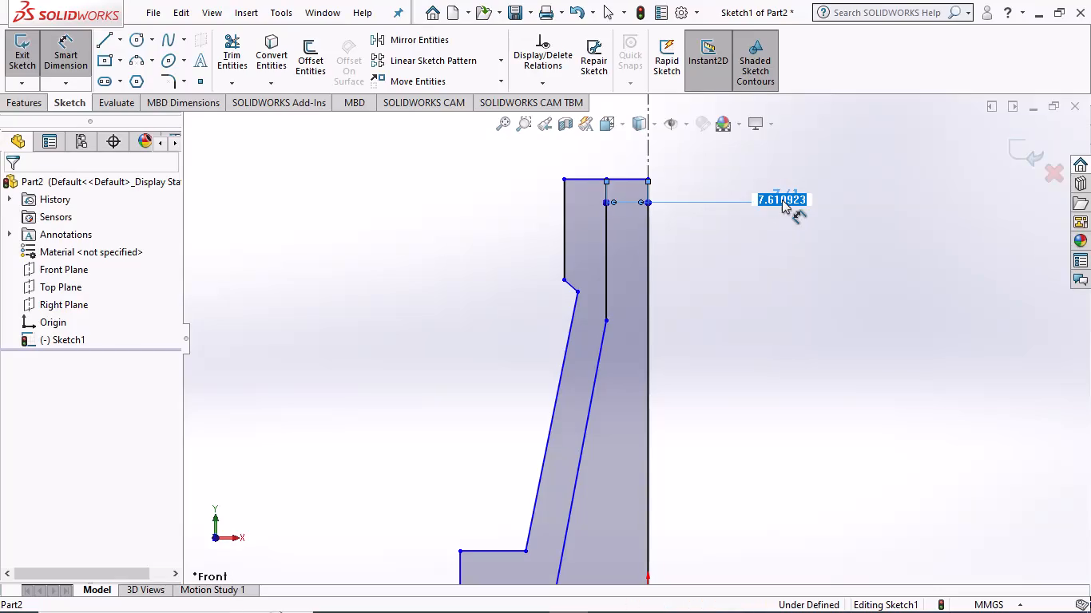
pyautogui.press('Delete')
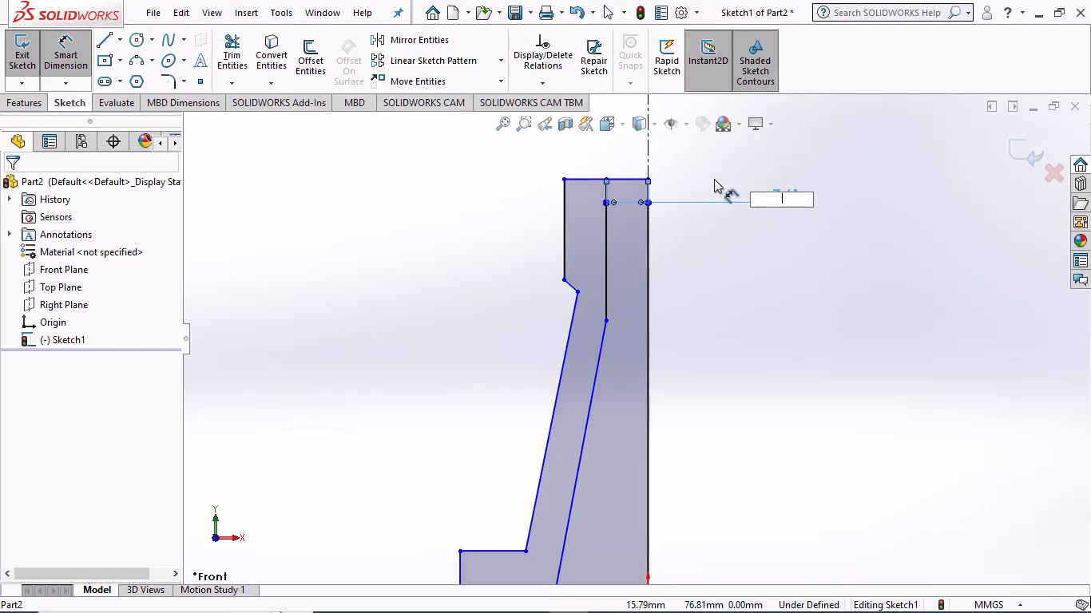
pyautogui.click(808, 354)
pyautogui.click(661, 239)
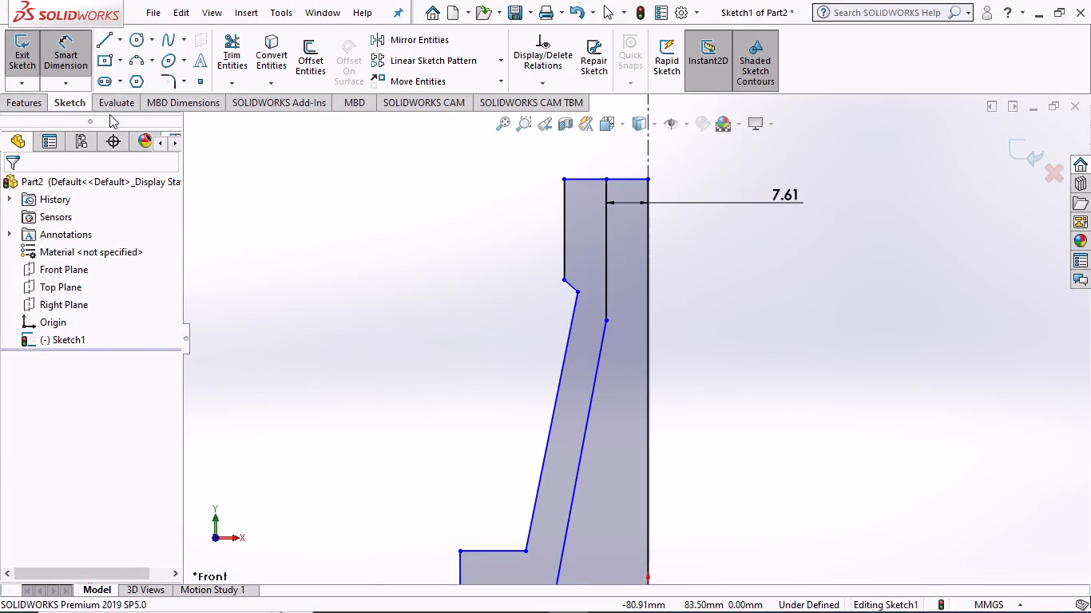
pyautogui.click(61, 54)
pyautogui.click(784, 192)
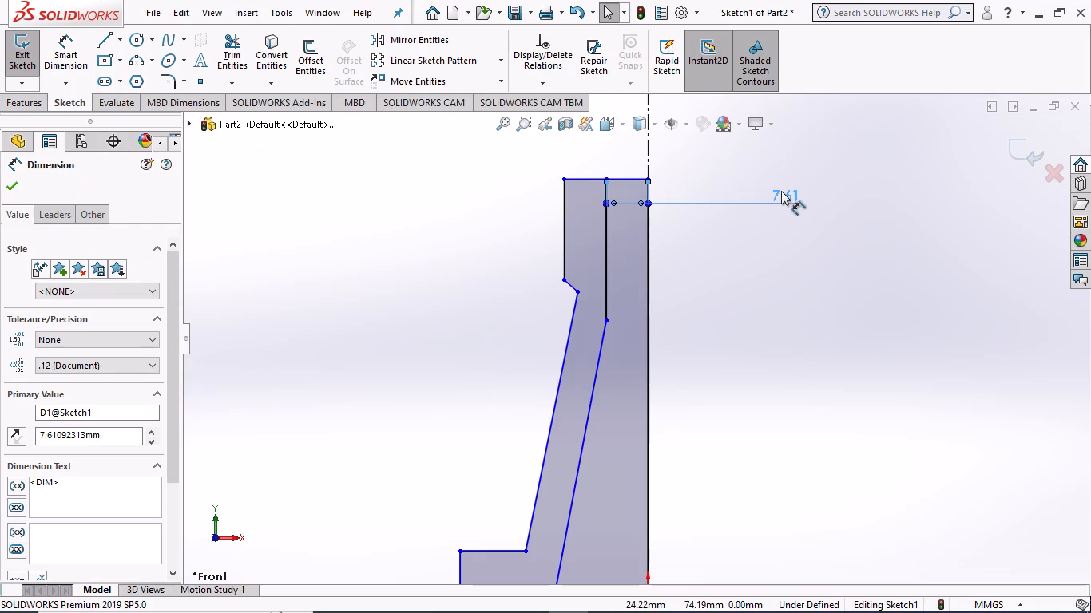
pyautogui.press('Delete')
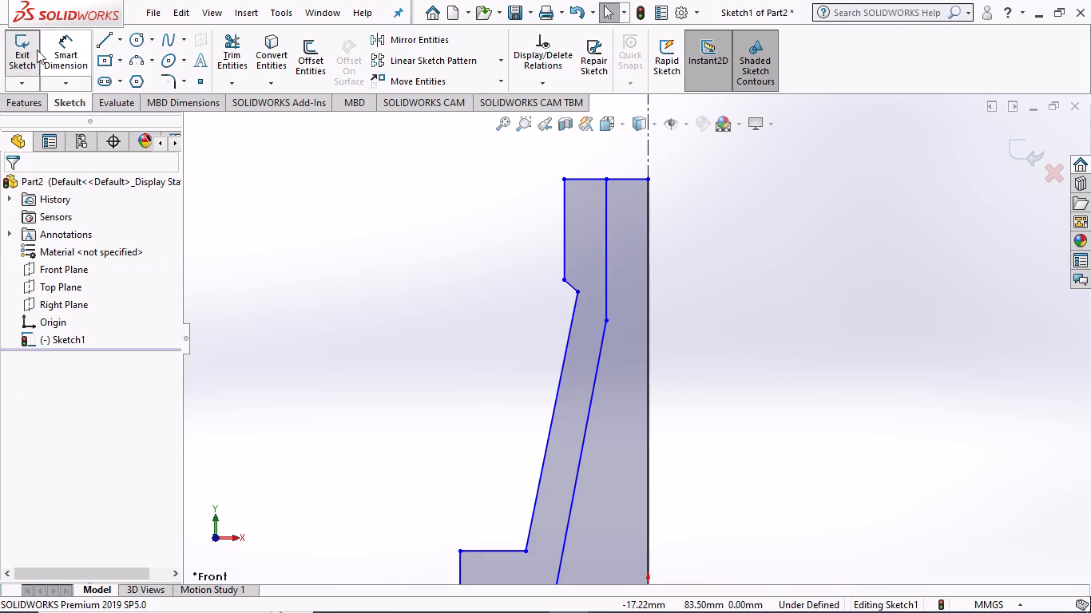
# Dimension the profile's top edge as 35 mm.
pyautogui.click(61, 51)
pyautogui.click(592, 183)
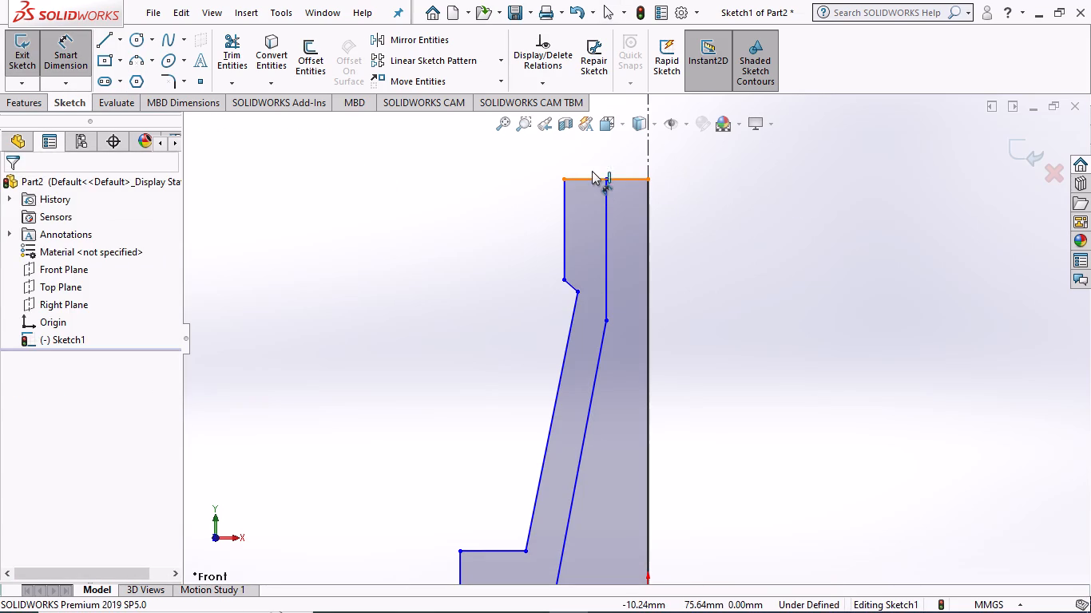
pyautogui.click(591, 154)
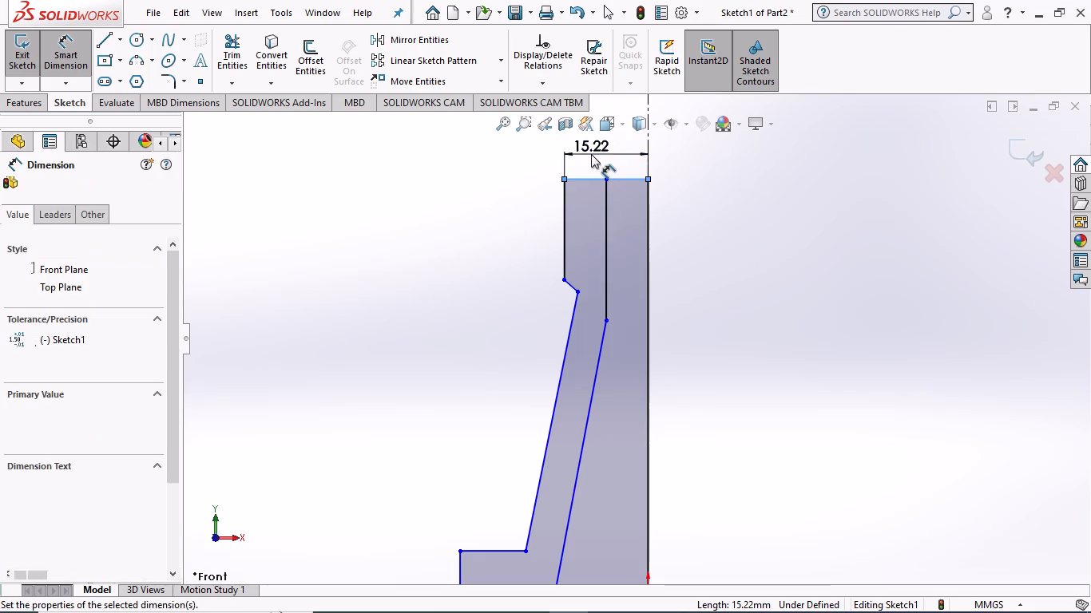
pyautogui.press('3')
pyautogui.write('45')
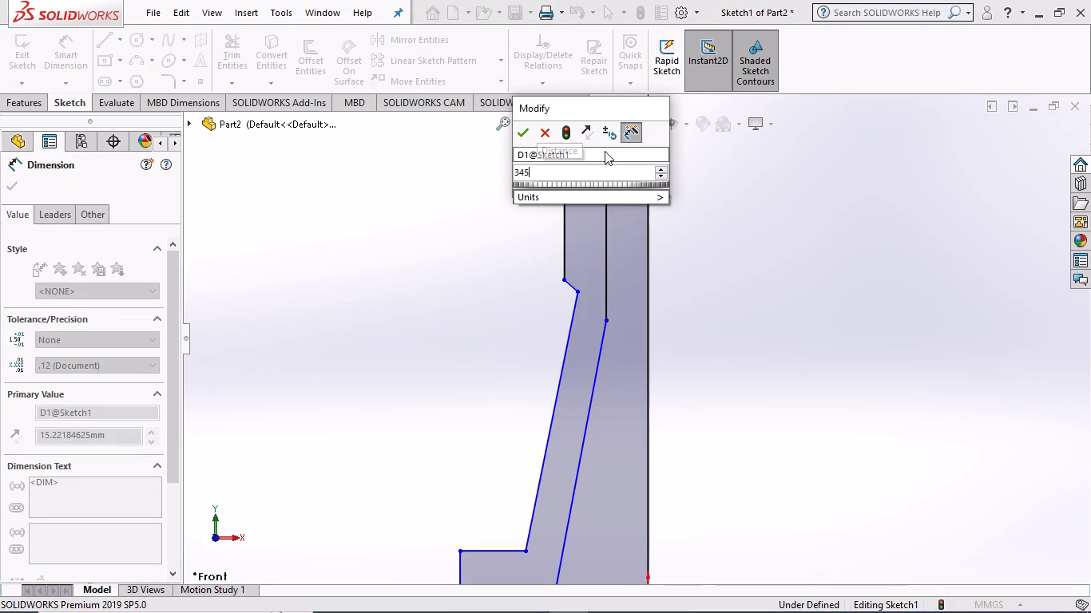
pyautogui.press('BackSpace')
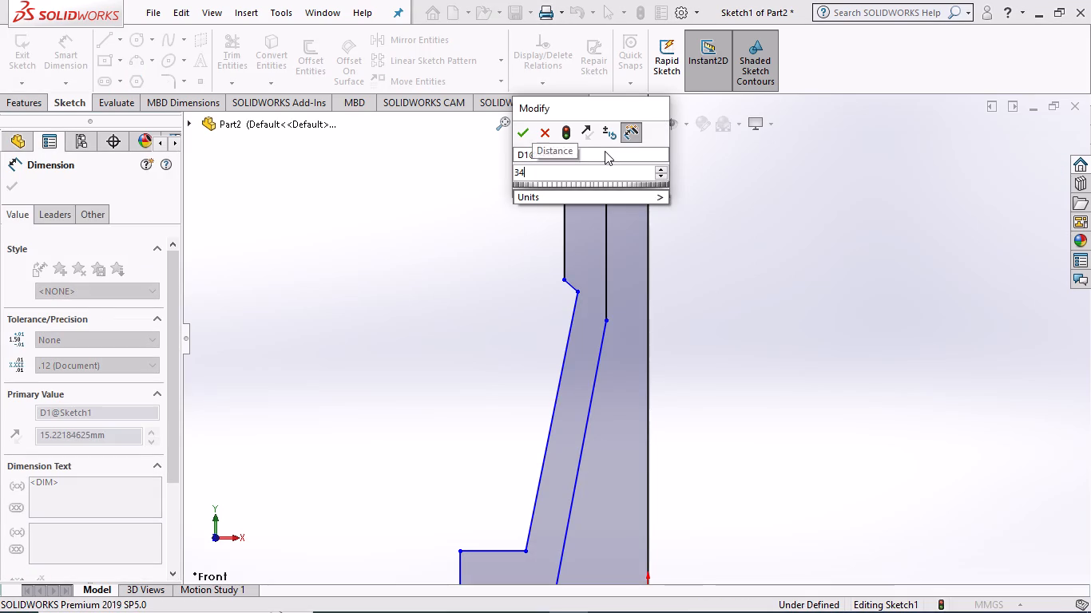
pyautogui.press('BackSpace')
pyautogui.press('5')
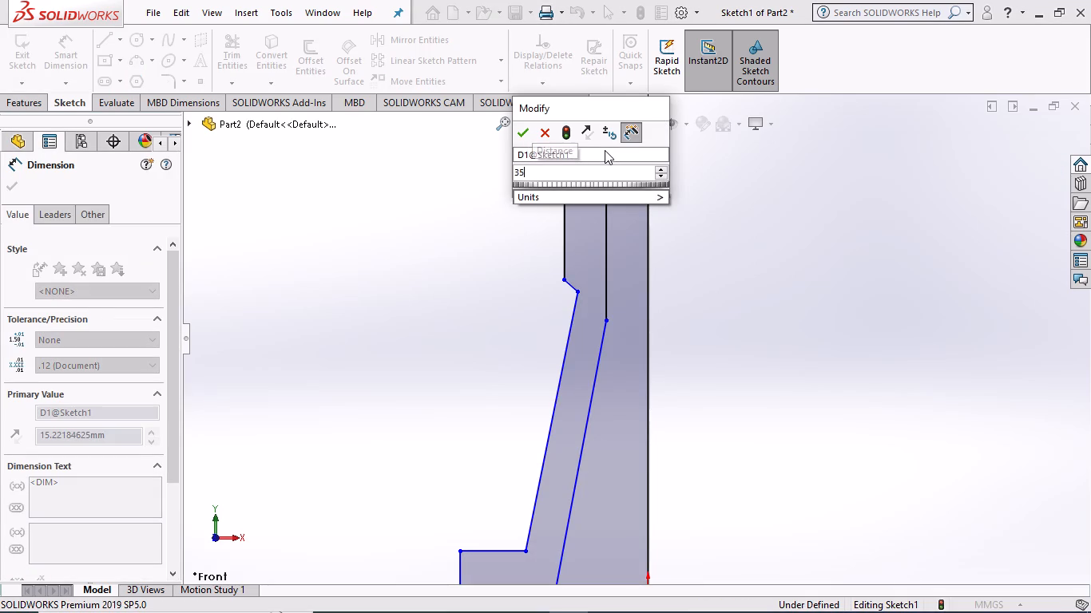
pyautogui.press('Return')
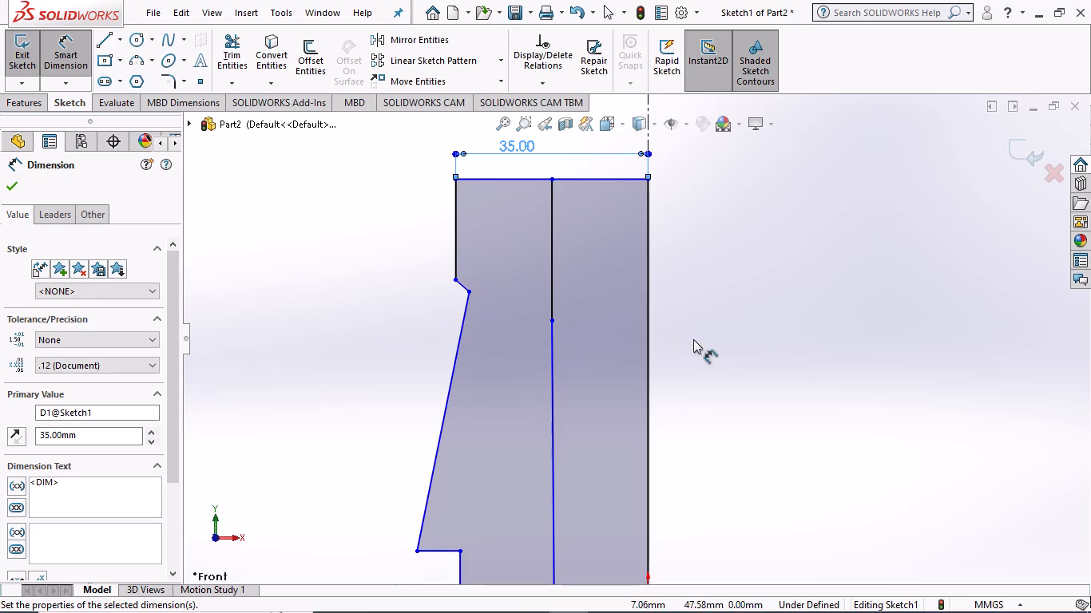
pyautogui.scroll(2, 740, 367)
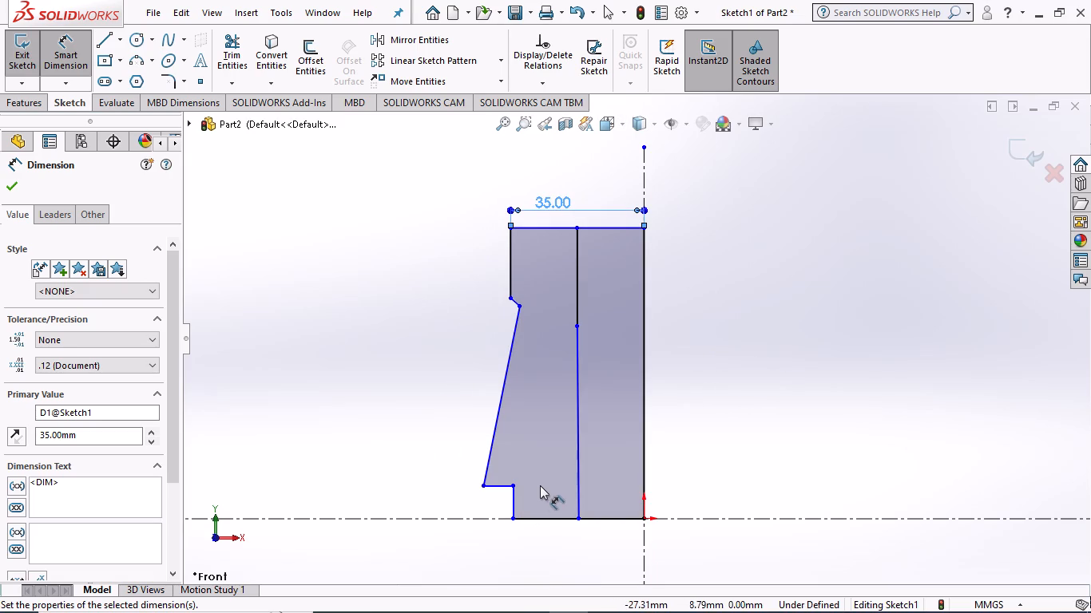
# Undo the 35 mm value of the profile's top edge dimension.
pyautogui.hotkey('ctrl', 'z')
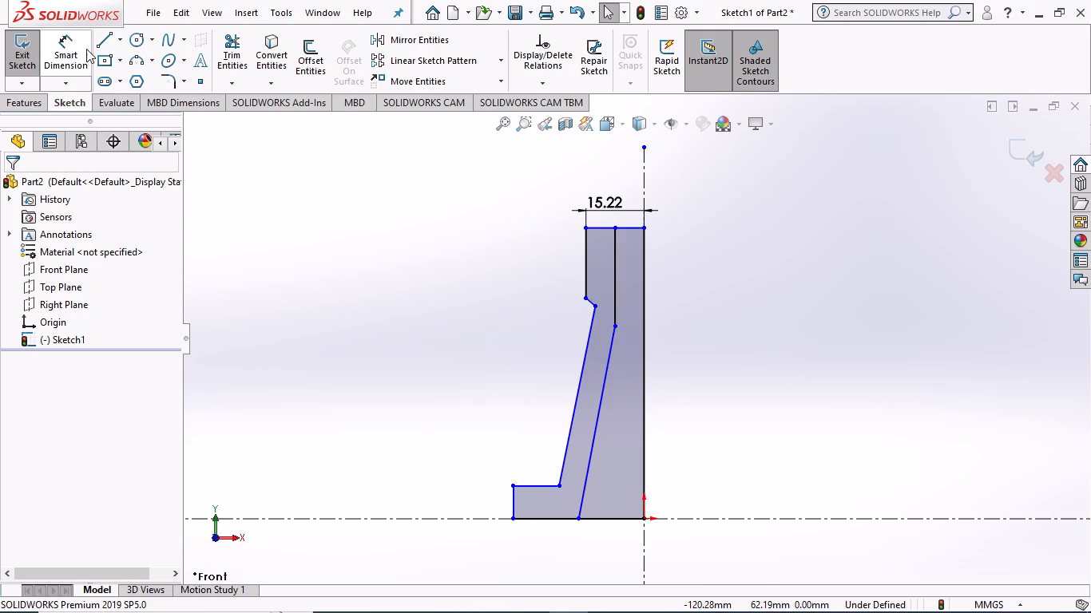
# Dimension the profile's bottom edge on the horizontal centerline as 72.5 mm.
pyautogui.click(58, 45)
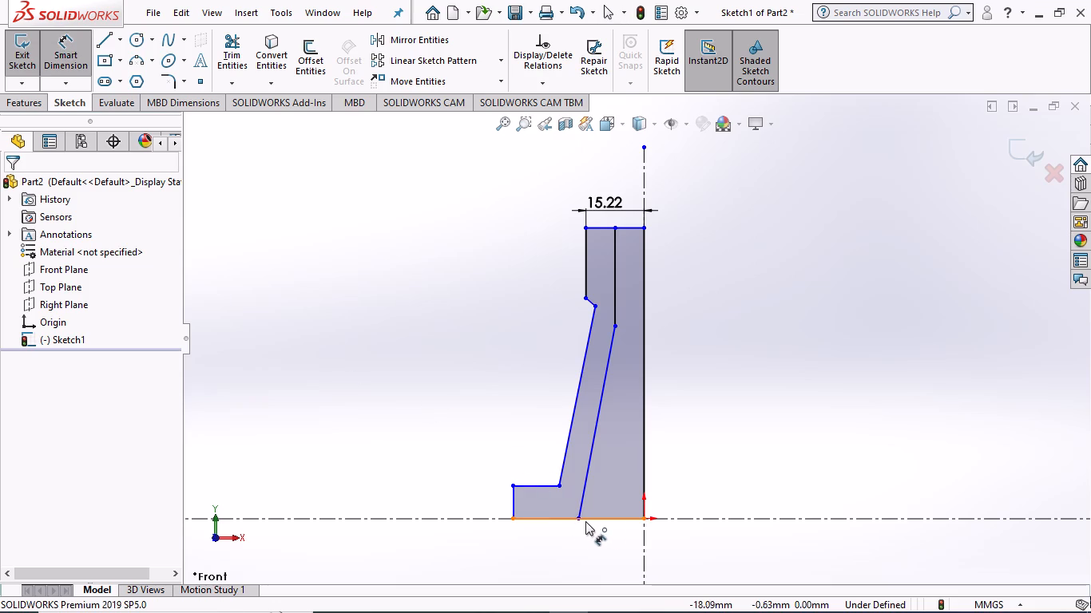
pyautogui.click(603, 520)
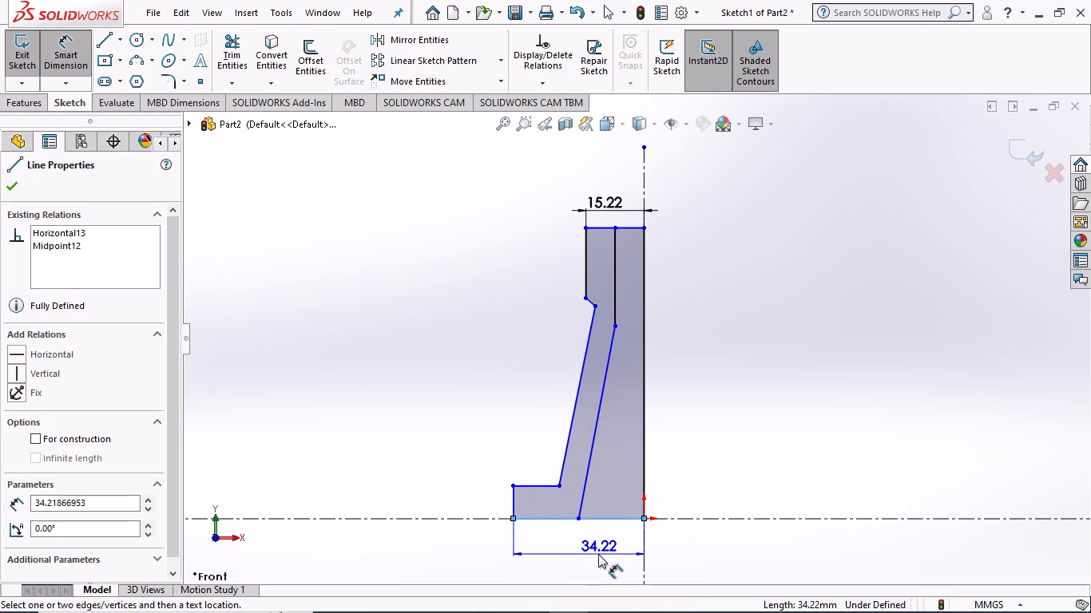
pyautogui.click(581, 555)
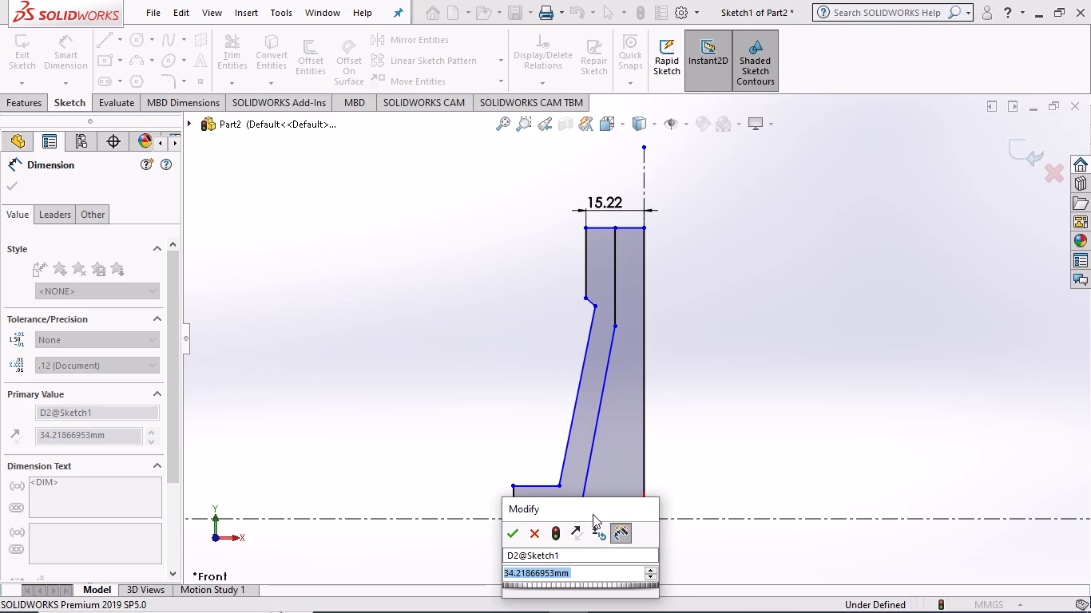
pyautogui.press('7')
pyautogui.press('2')
pyautogui.press('.')
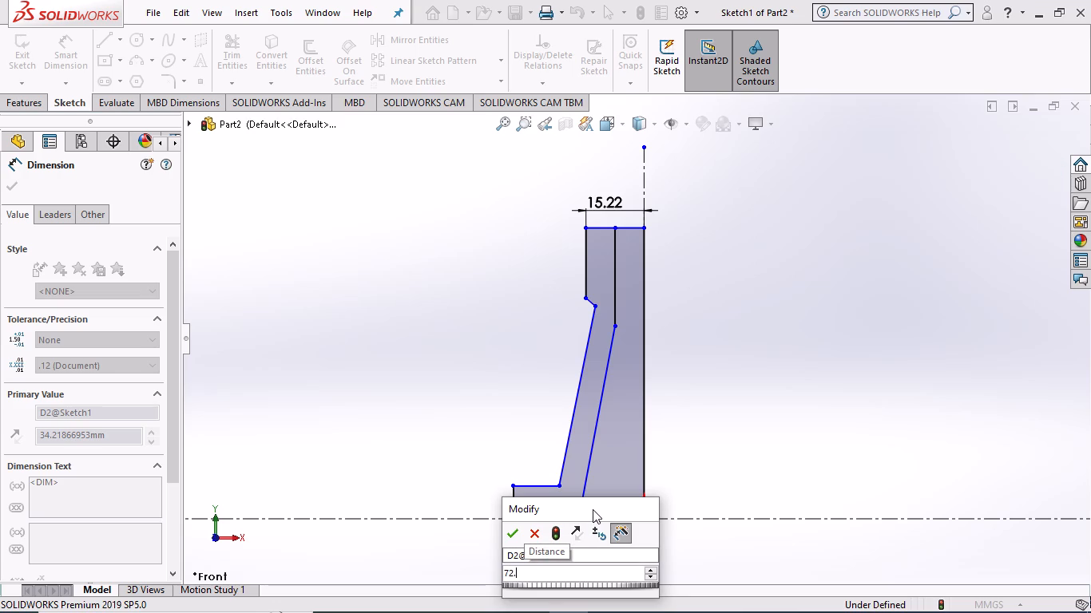
pyautogui.press('5')
pyautogui.press('Return')
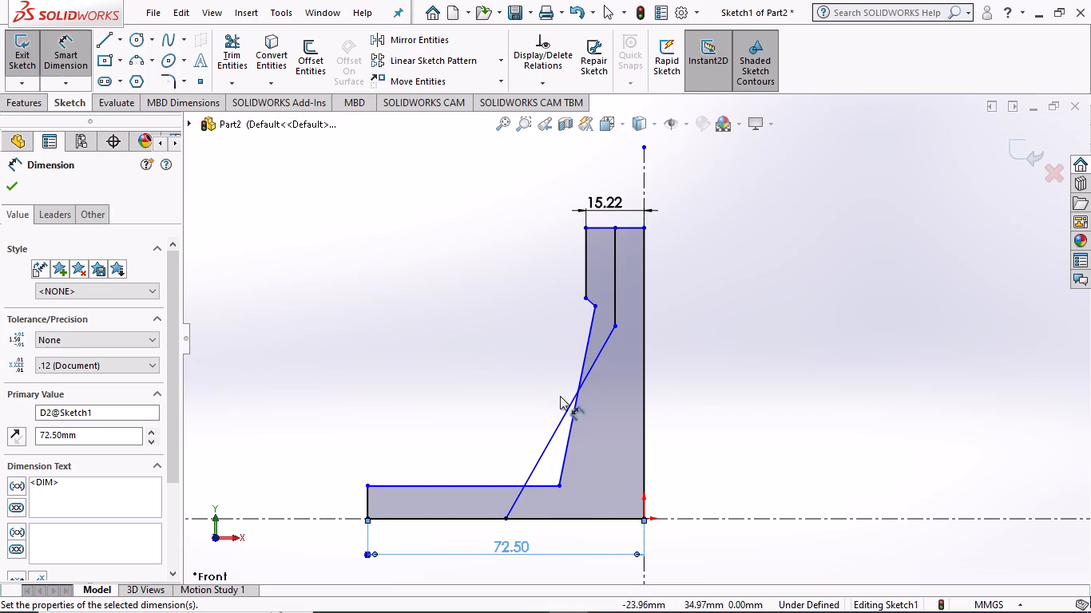
# Dimension the distance from the bottom flange's inner corner to the vertical centerline edge as 50 mm.
pyautogui.click(558, 484)
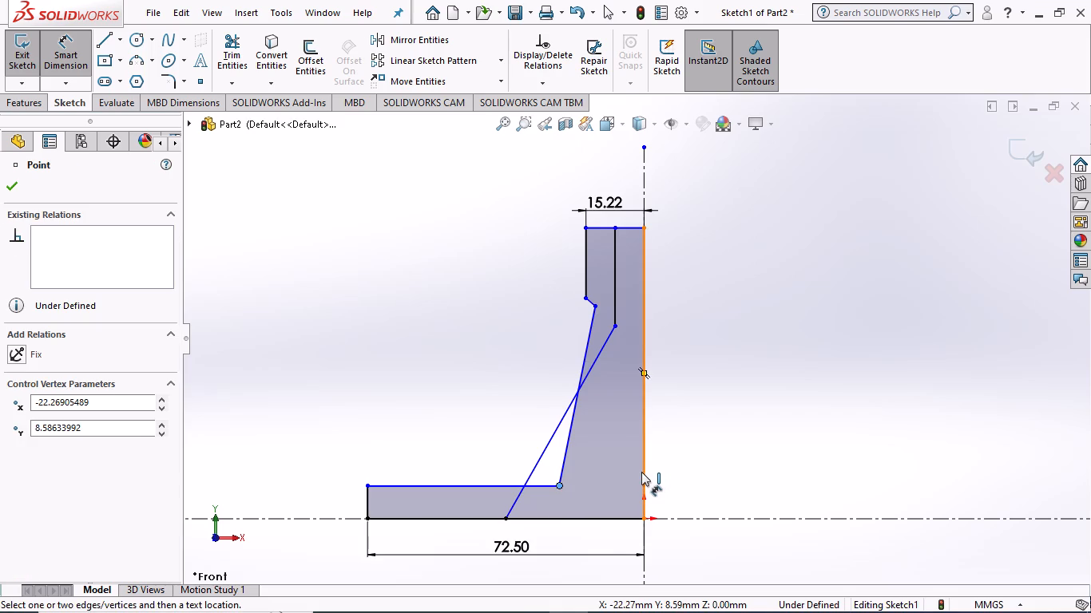
pyautogui.click(641, 472)
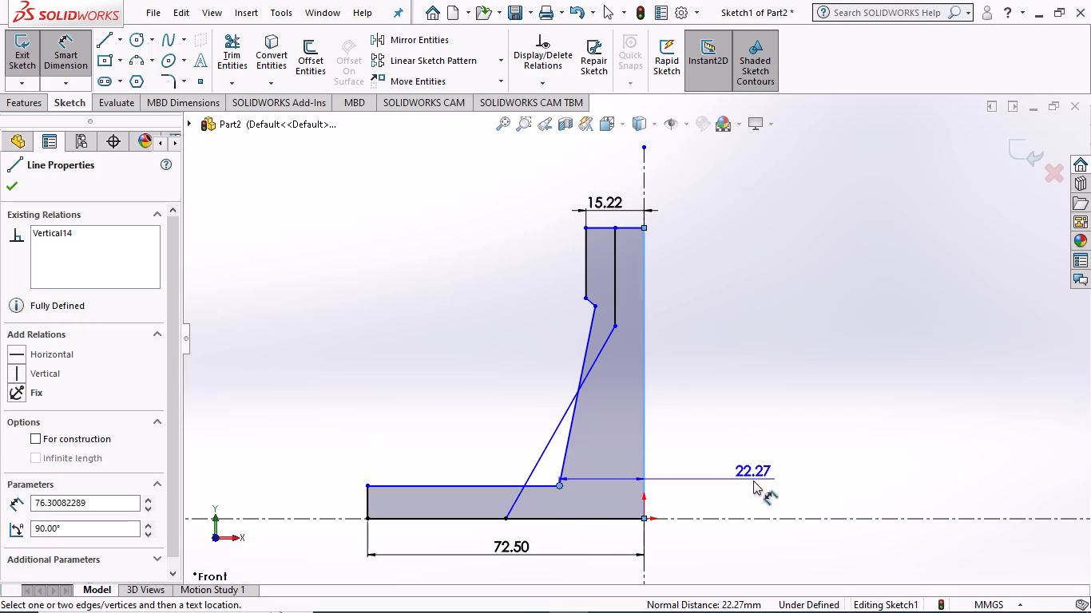
pyautogui.click(760, 486)
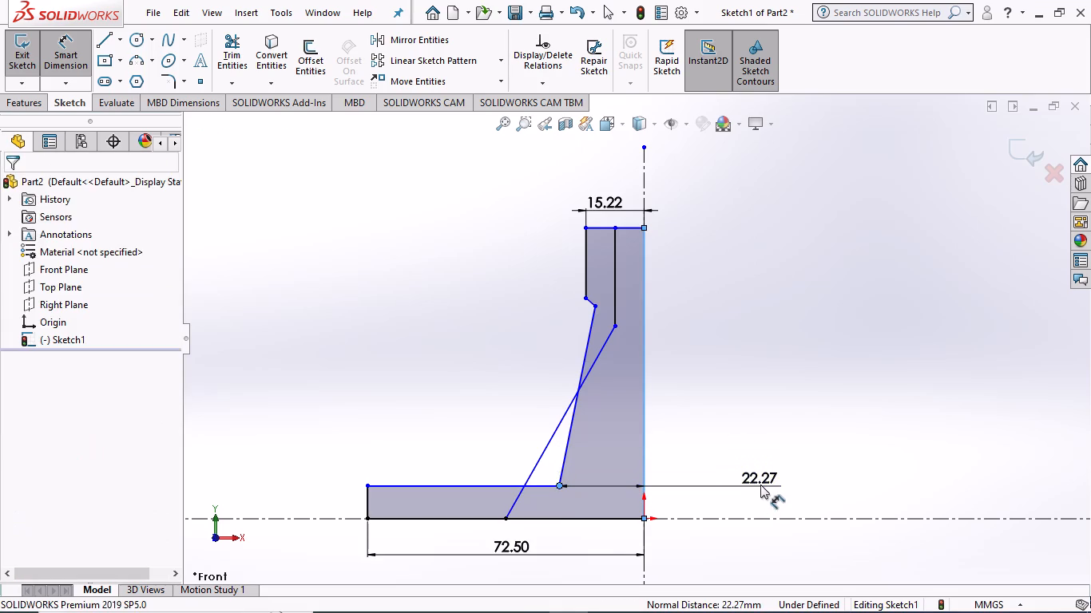
pyautogui.write('50')
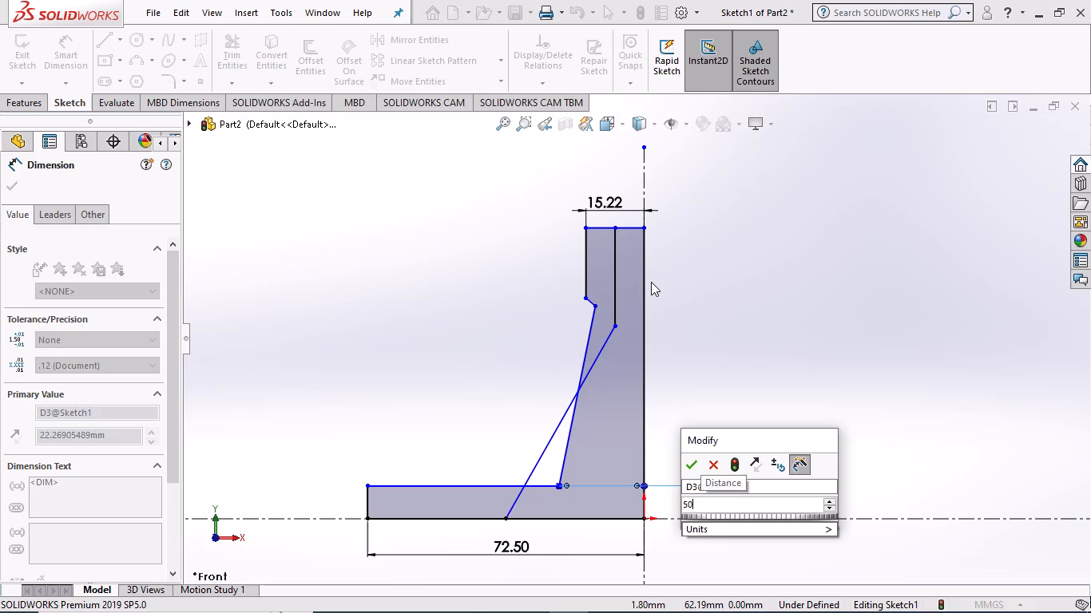
pyautogui.press('Return')
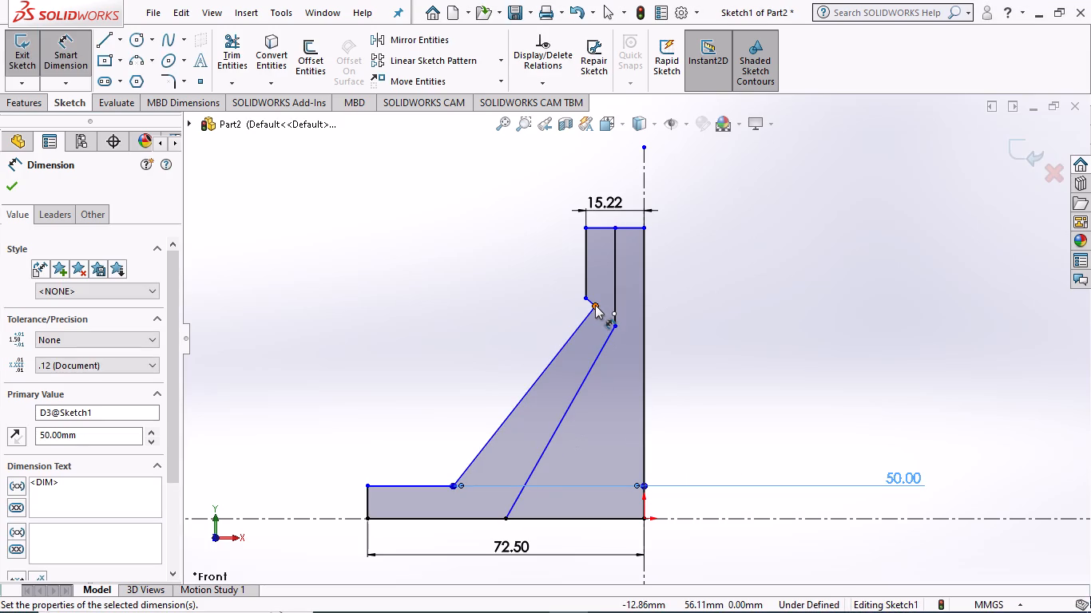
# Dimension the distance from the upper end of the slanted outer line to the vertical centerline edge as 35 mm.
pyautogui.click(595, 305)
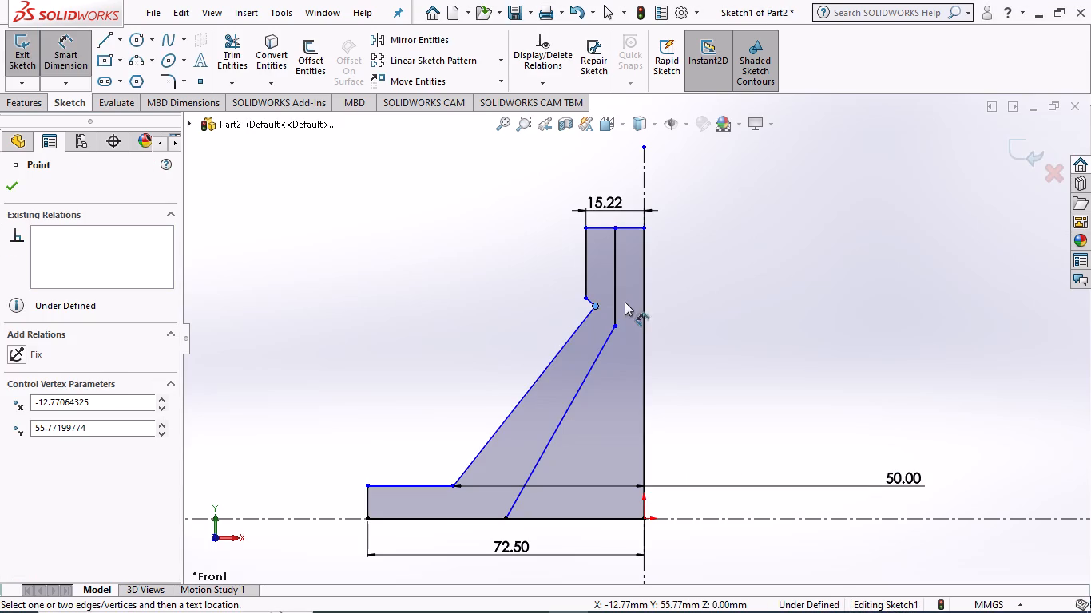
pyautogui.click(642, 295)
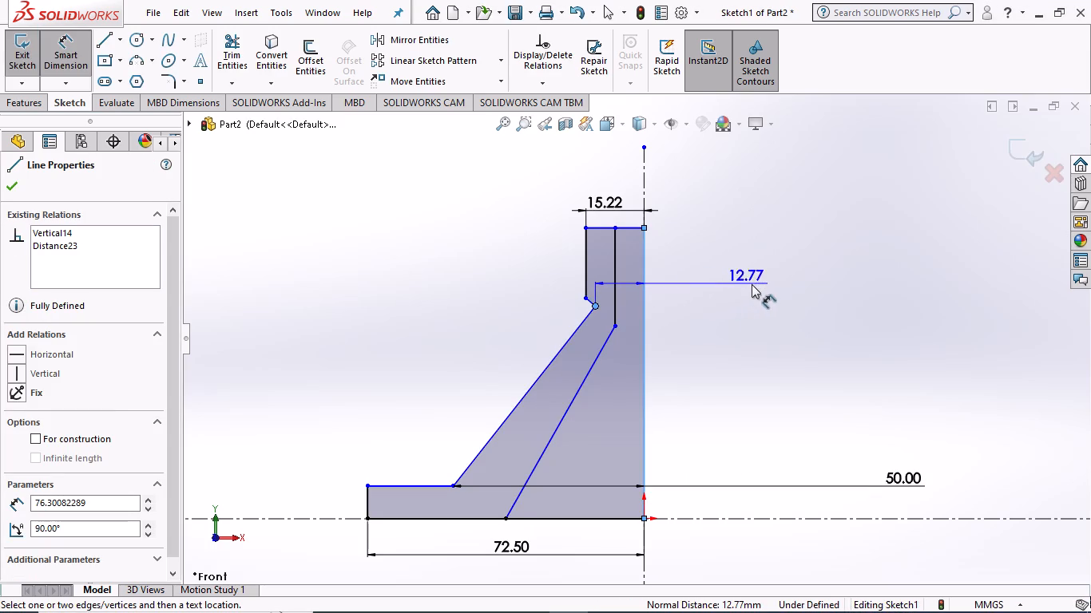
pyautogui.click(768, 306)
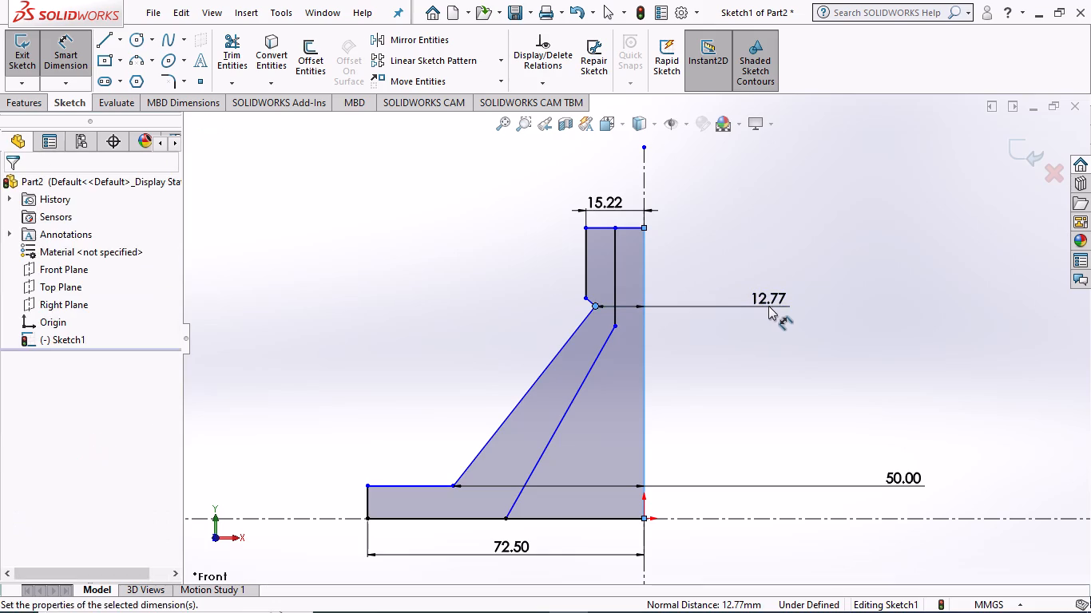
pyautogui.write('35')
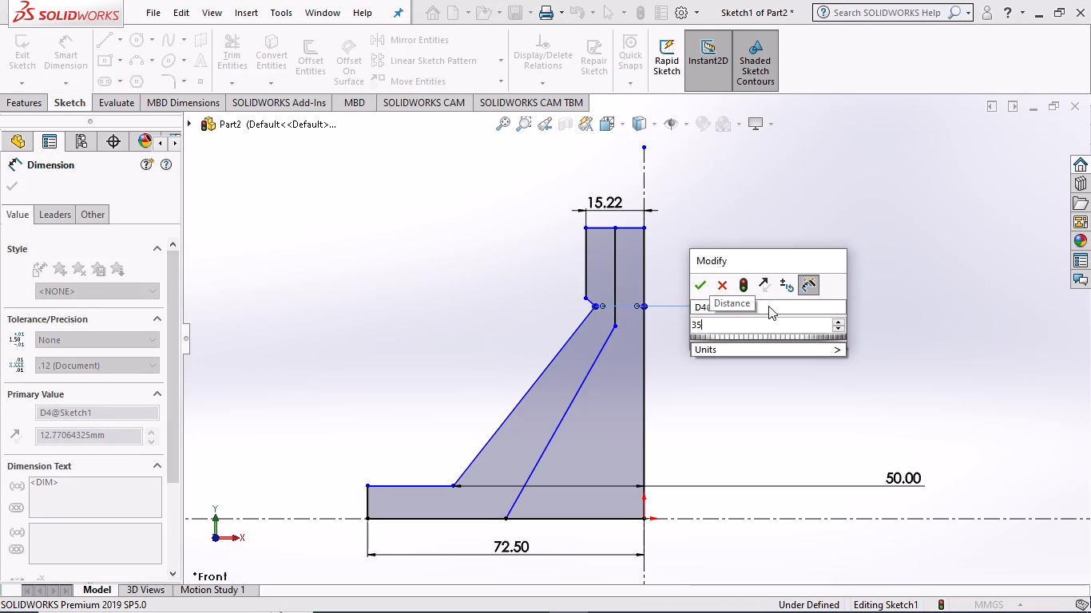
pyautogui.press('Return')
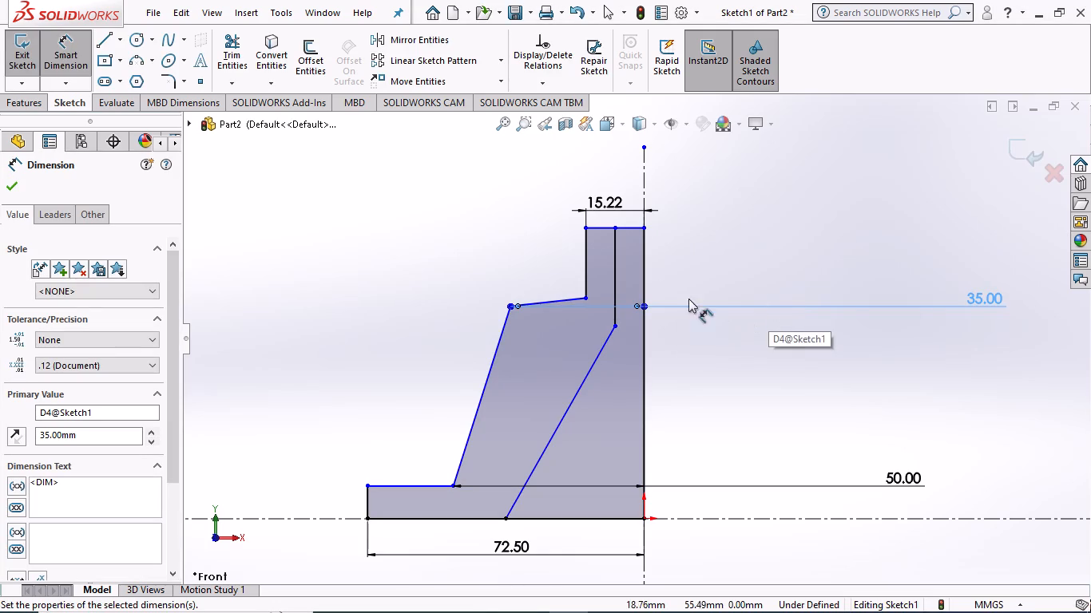
# Set the profile's top edge dimension to 35 mm.
pyautogui.doubleClick(602, 196)
pyautogui.click(777, 196)
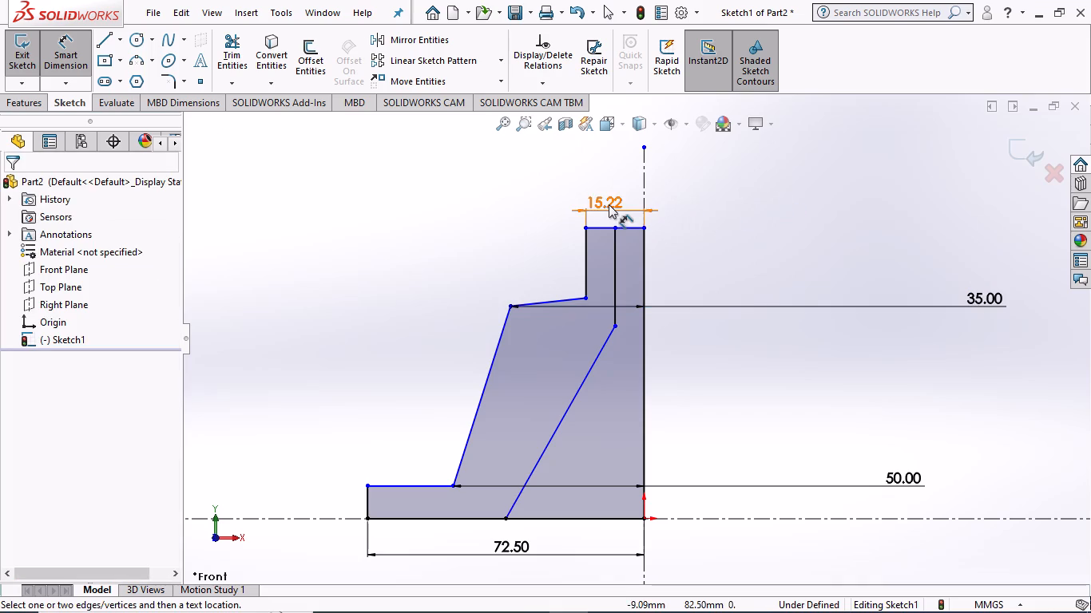
pyautogui.click(609, 204)
pyautogui.click(746, 199)
pyautogui.doubleClick(593, 204)
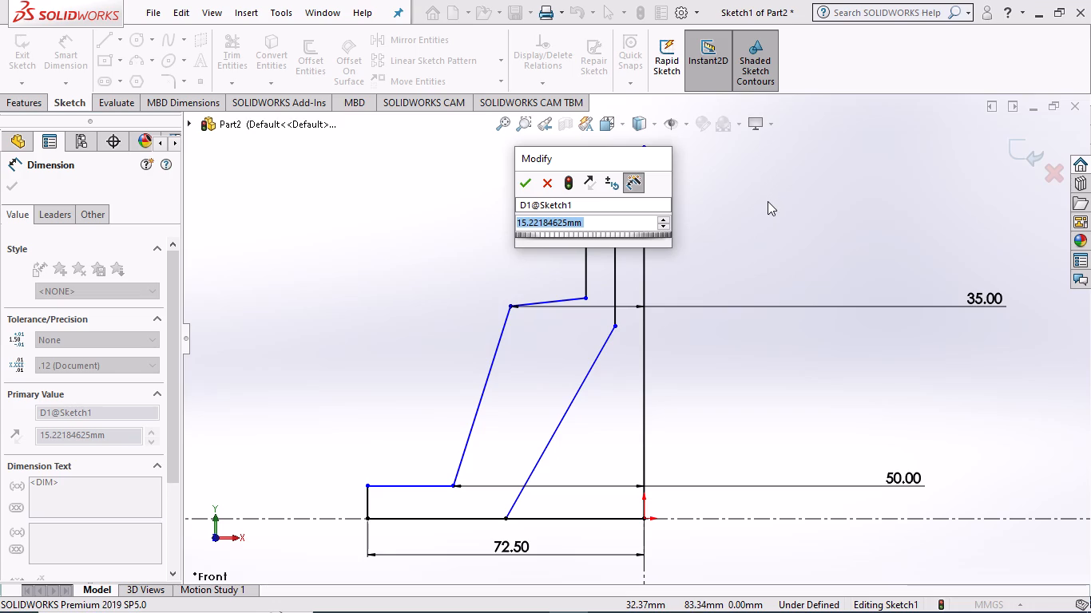
pyautogui.write('35')
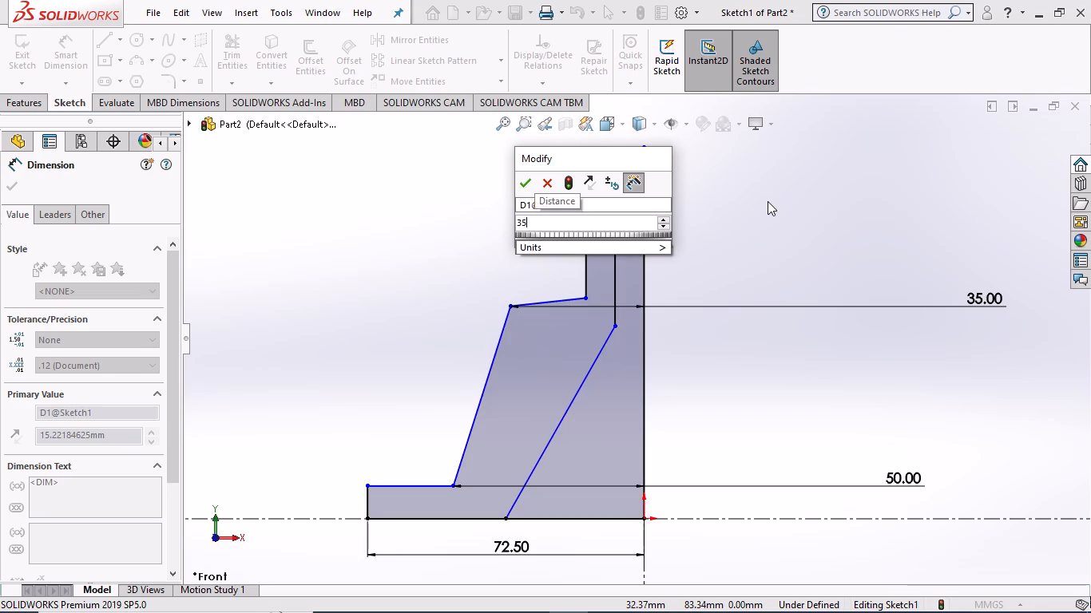
pyautogui.press('Return')
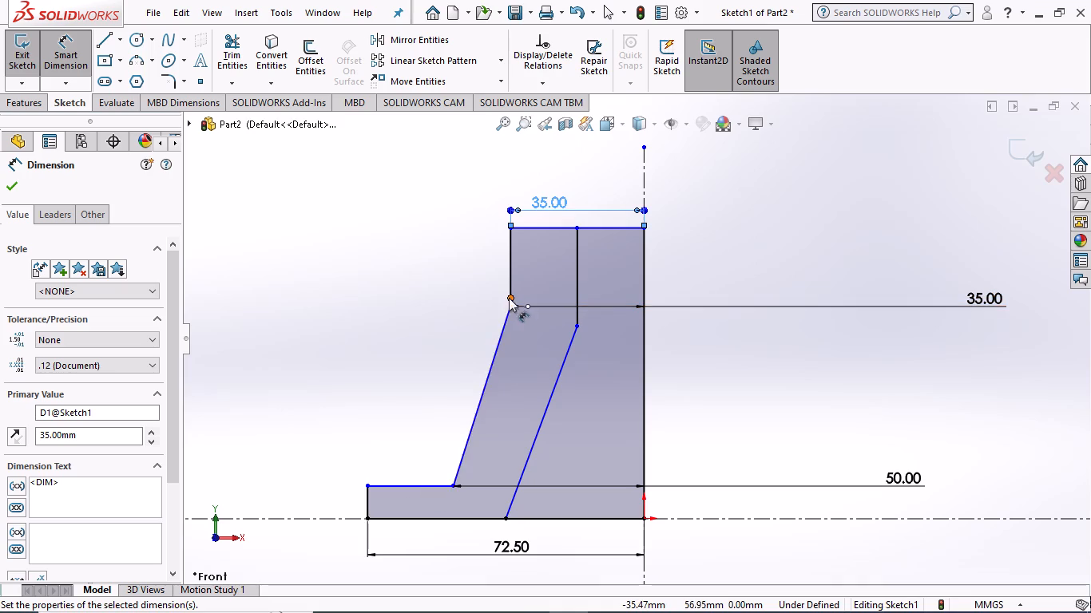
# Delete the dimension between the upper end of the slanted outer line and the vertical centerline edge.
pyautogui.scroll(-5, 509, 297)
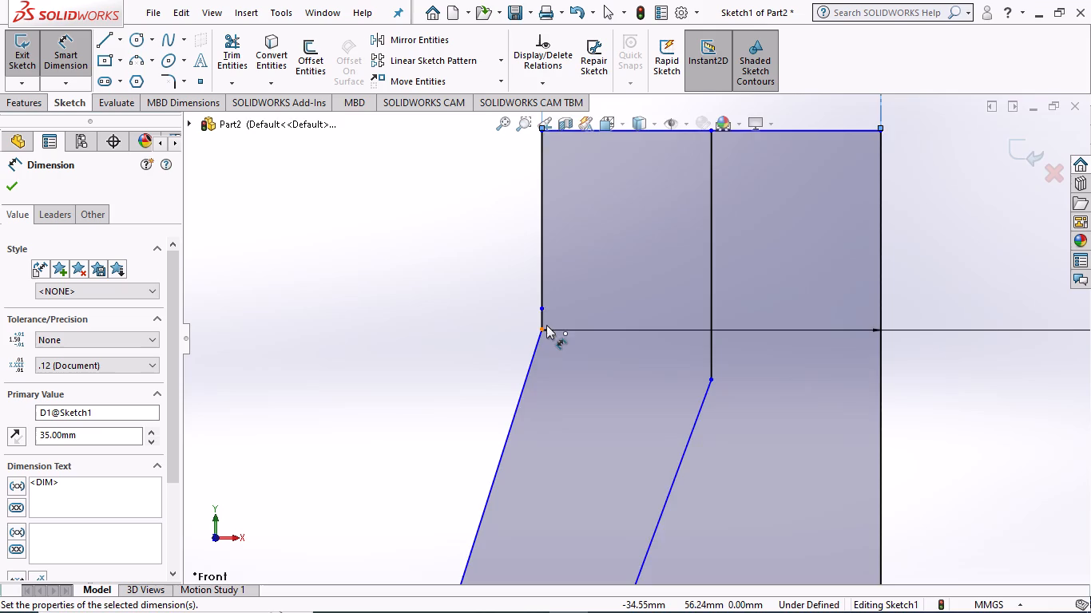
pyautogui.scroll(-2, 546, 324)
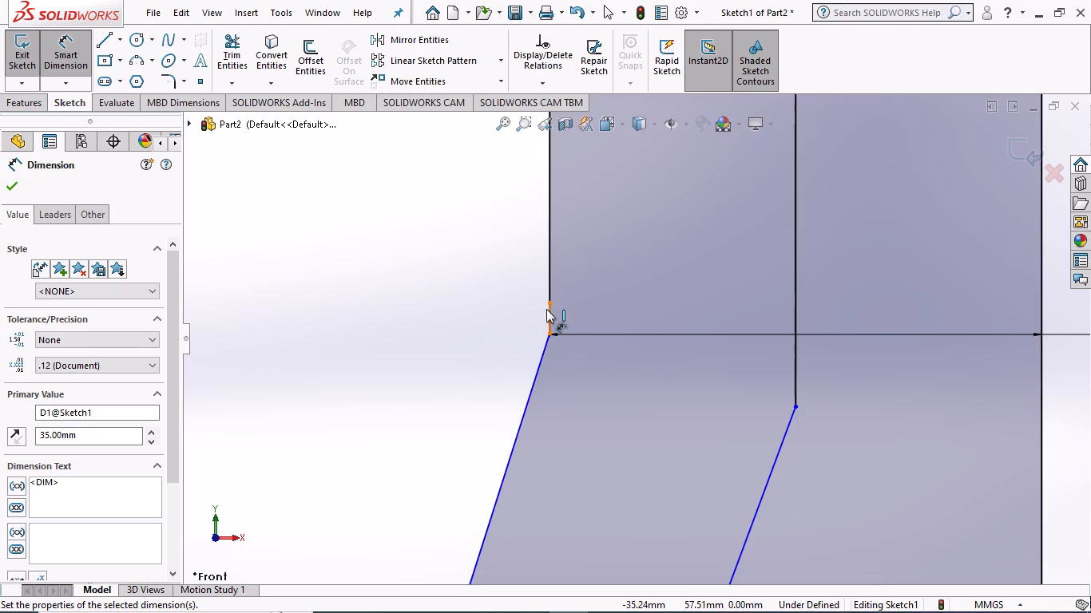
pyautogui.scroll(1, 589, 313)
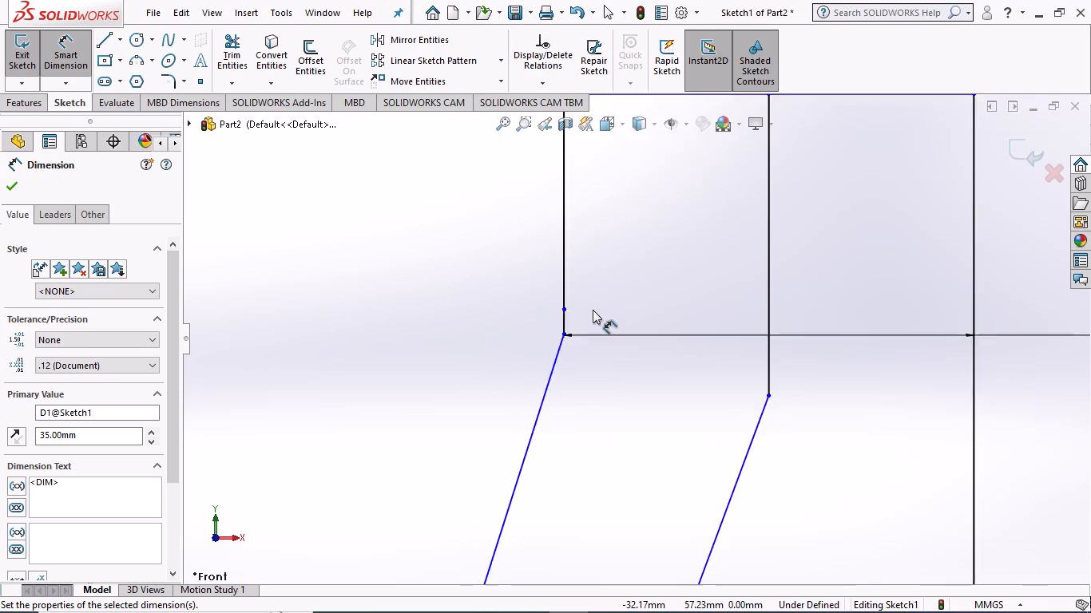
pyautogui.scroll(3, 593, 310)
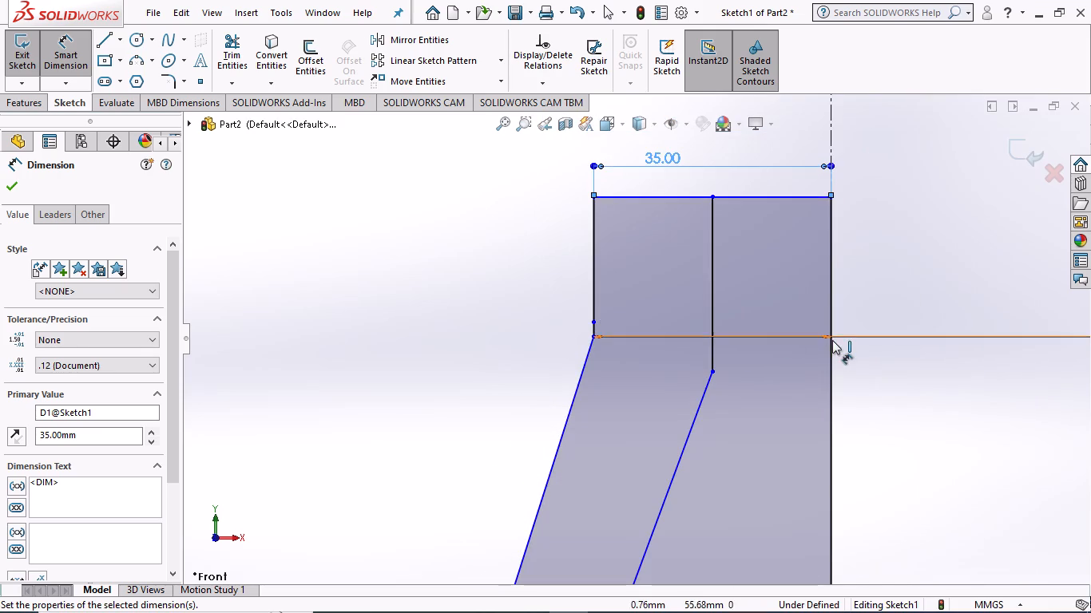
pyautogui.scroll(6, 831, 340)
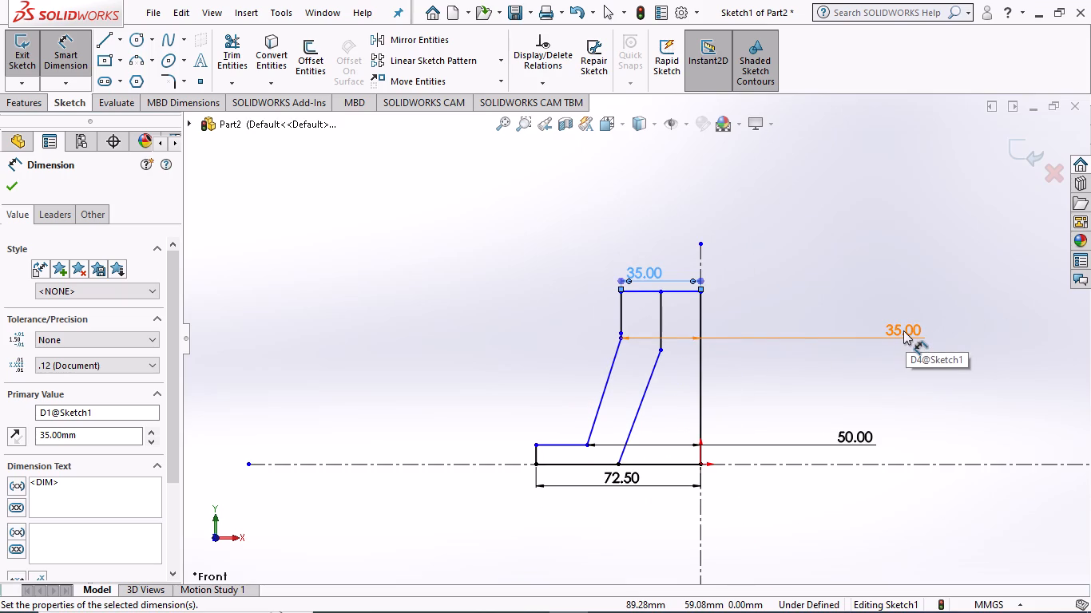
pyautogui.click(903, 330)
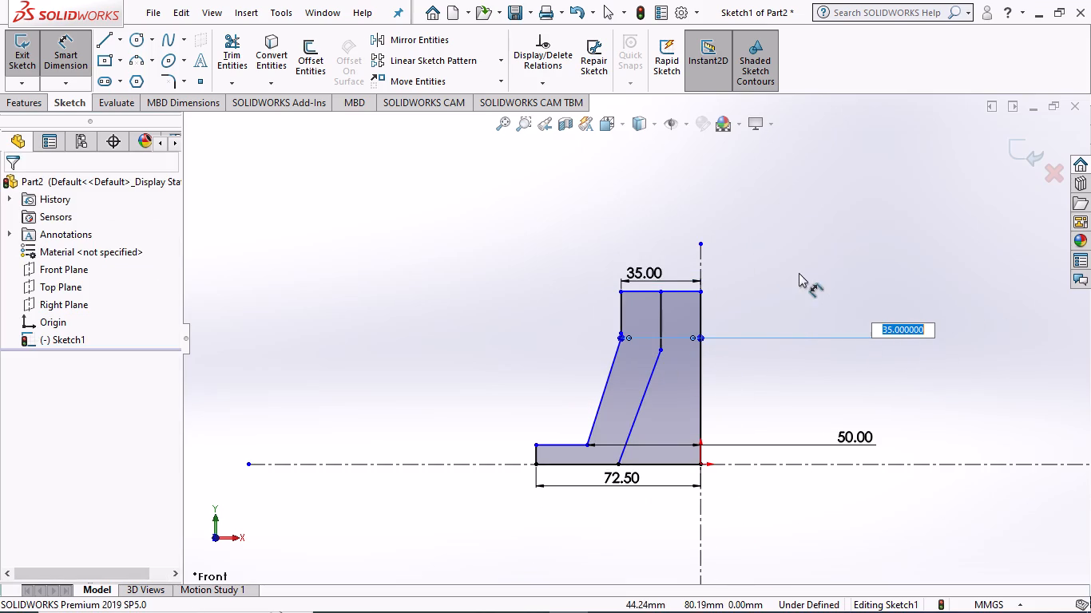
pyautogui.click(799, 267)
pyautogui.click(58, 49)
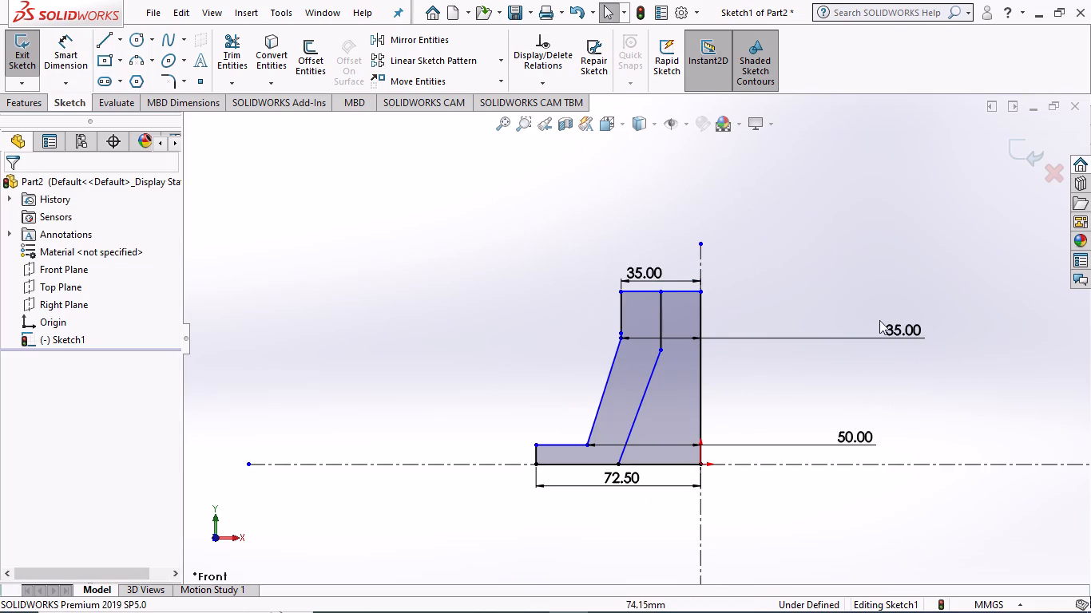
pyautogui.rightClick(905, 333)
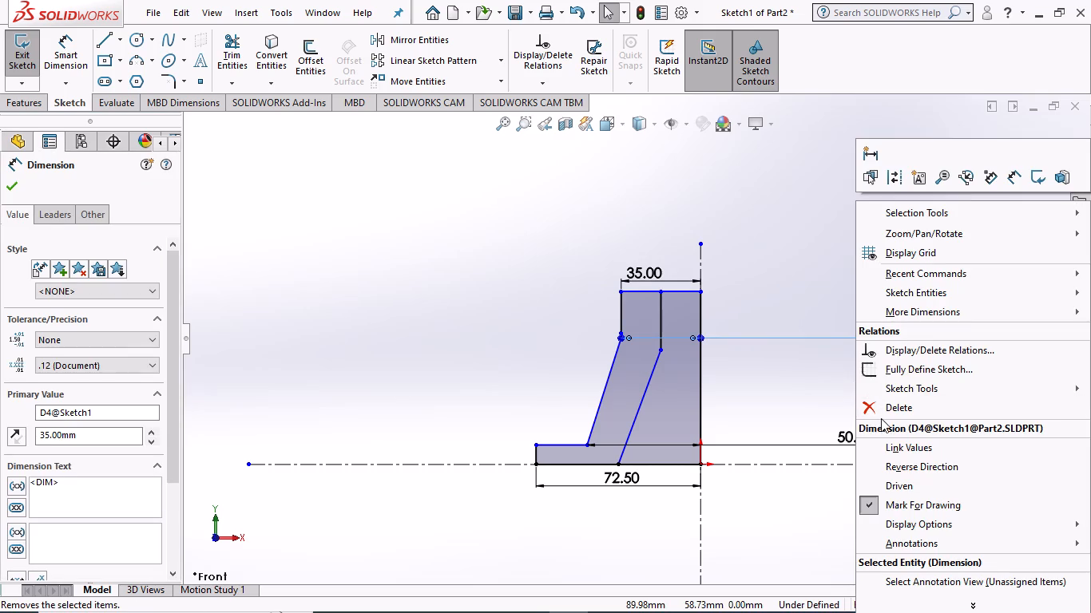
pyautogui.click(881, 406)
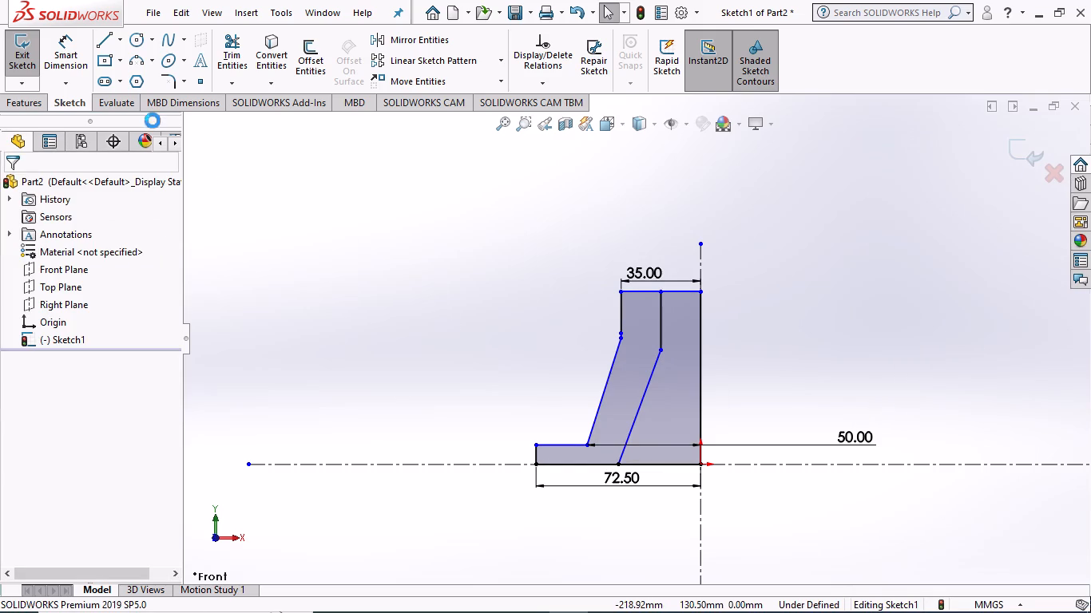
# Dimension the distance from the upper end of the slanted outer line to the vertical centerline edge as 30 mm.
pyautogui.click(65, 49)
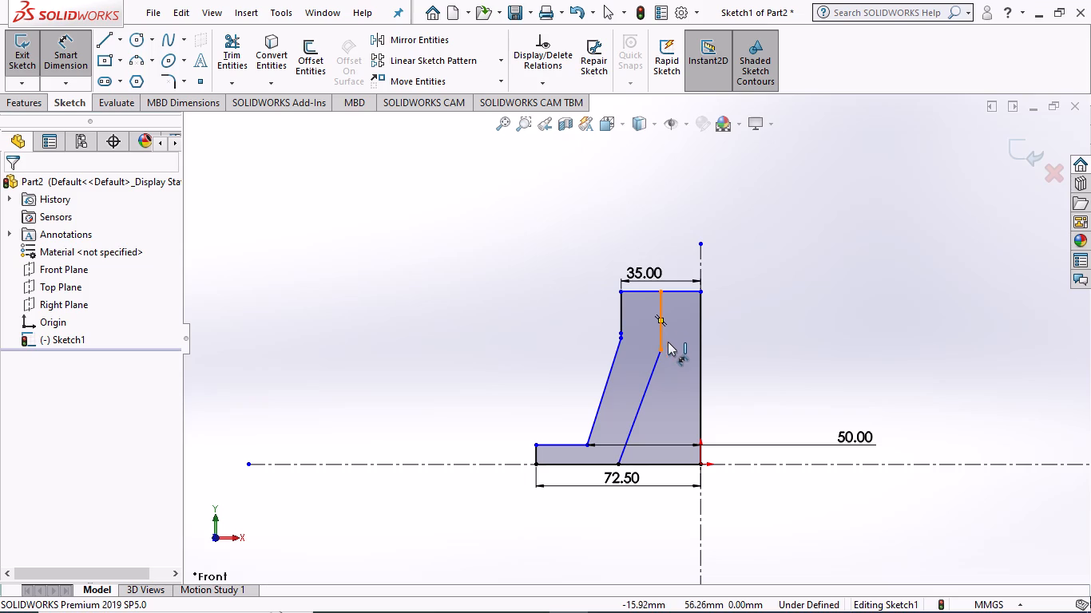
pyautogui.scroll(-4, 689, 314)
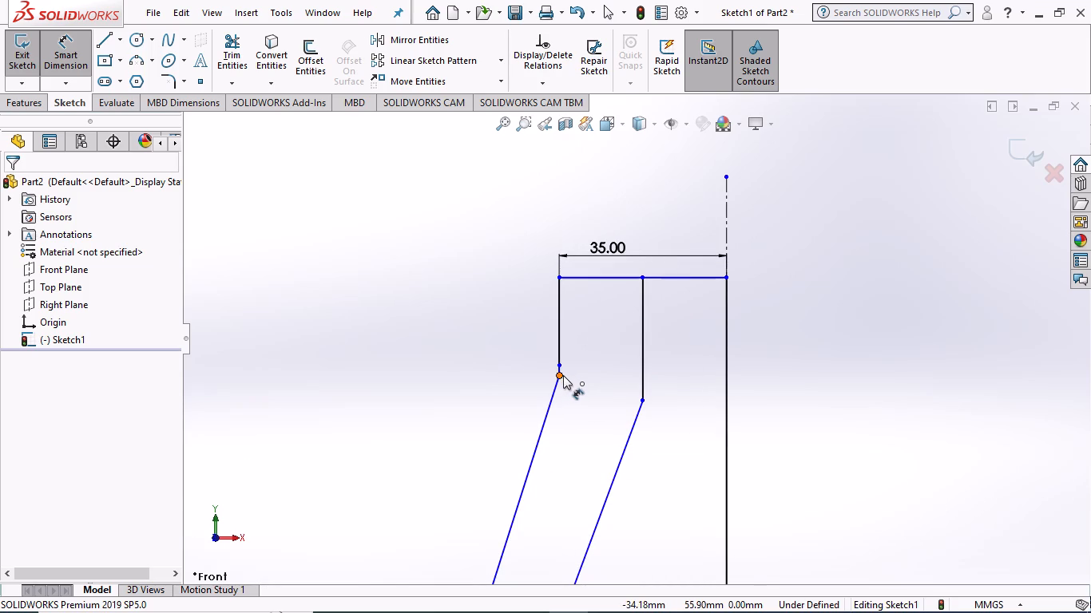
pyautogui.click(559, 374)
pyautogui.click(729, 382)
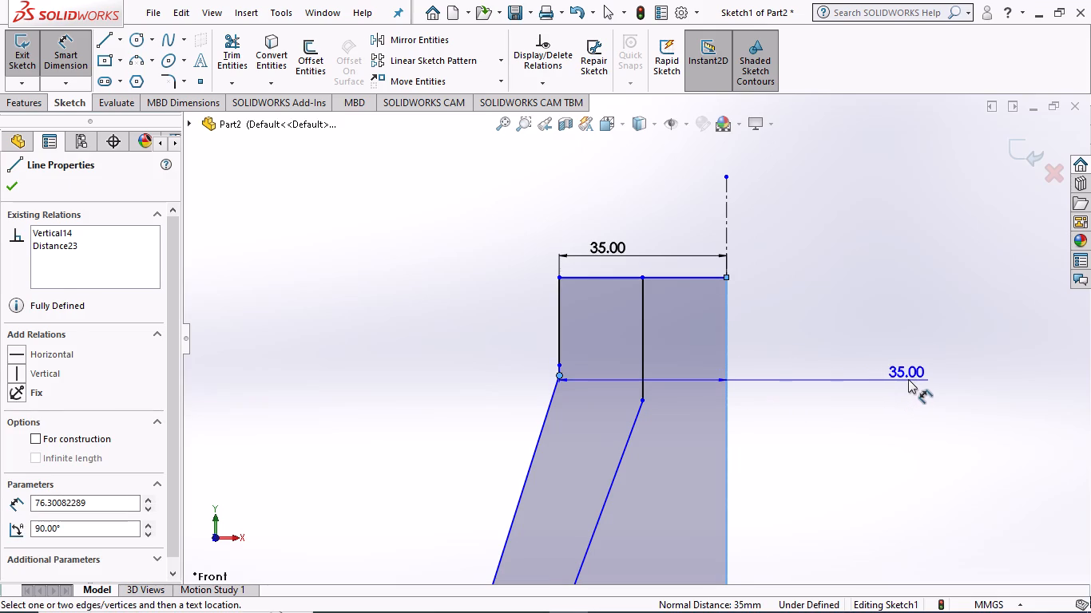
pyautogui.click(908, 379)
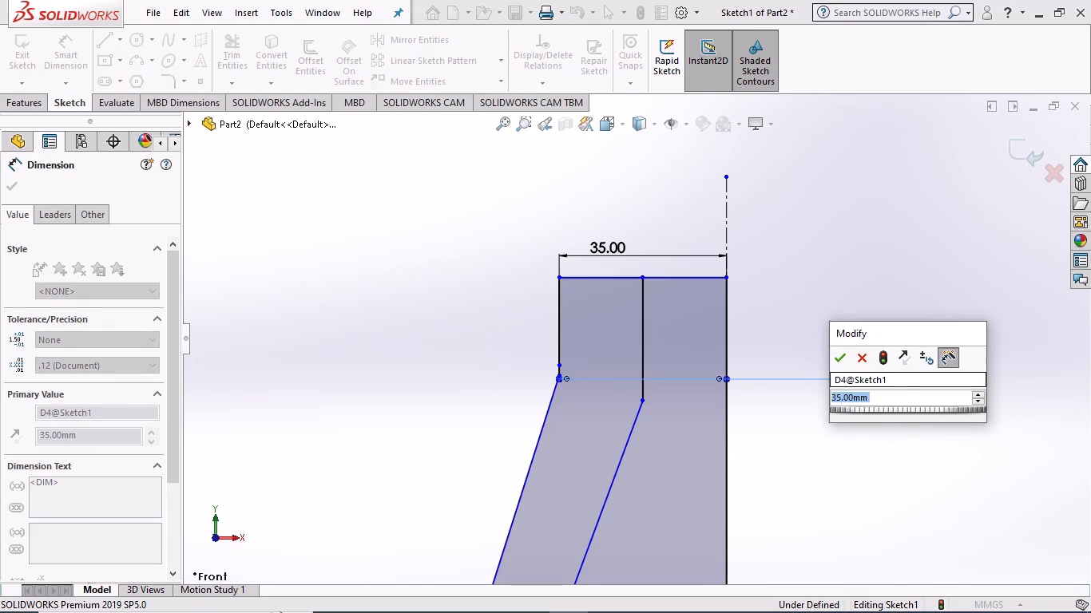
pyautogui.press('3')
pyautogui.press('0')
pyautogui.press('Return')
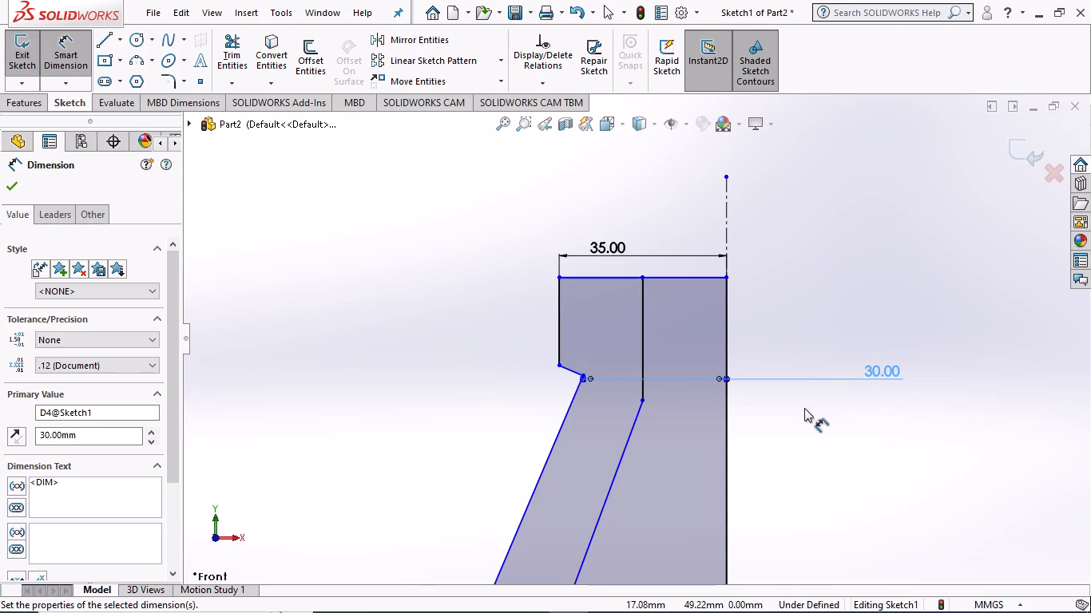
# Dimension the vertical height from the profile's top outer corner to the origin as 183 mm.
pyautogui.scroll(4, 804, 408)
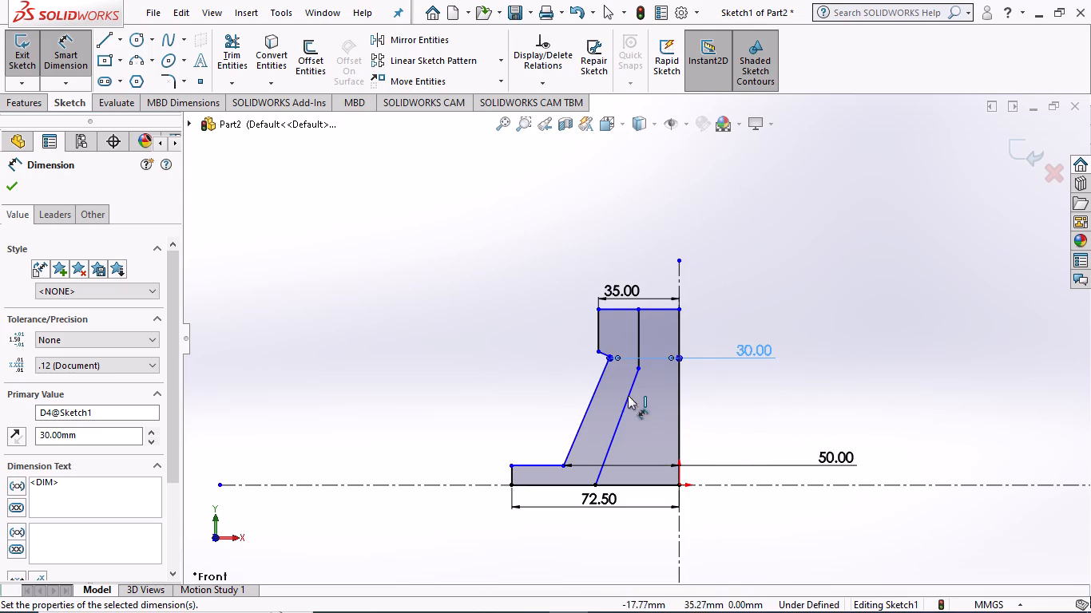
pyautogui.click(337, 355)
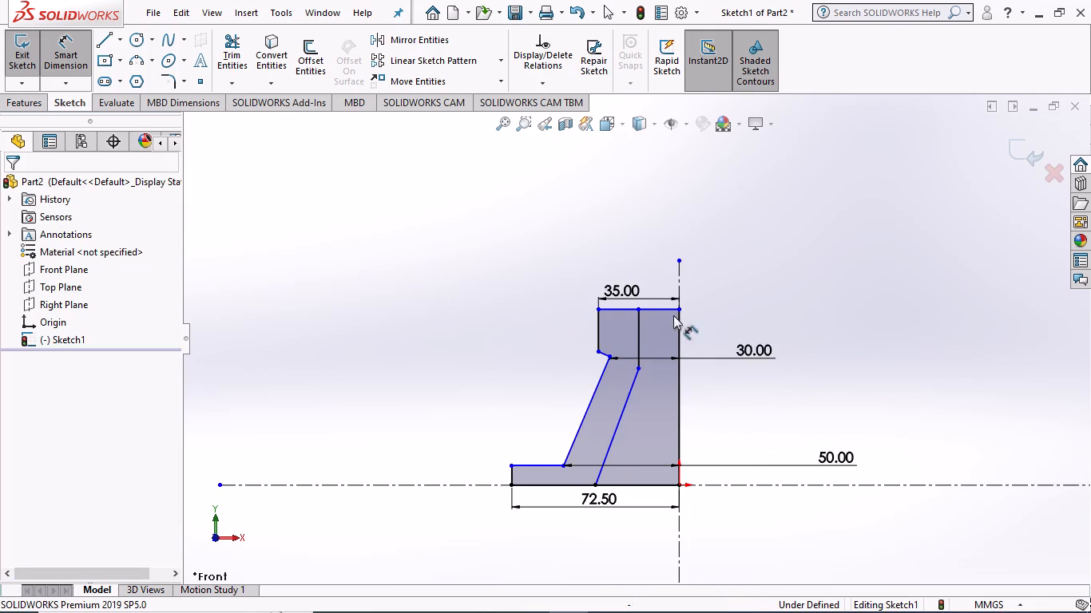
pyautogui.click(597, 307)
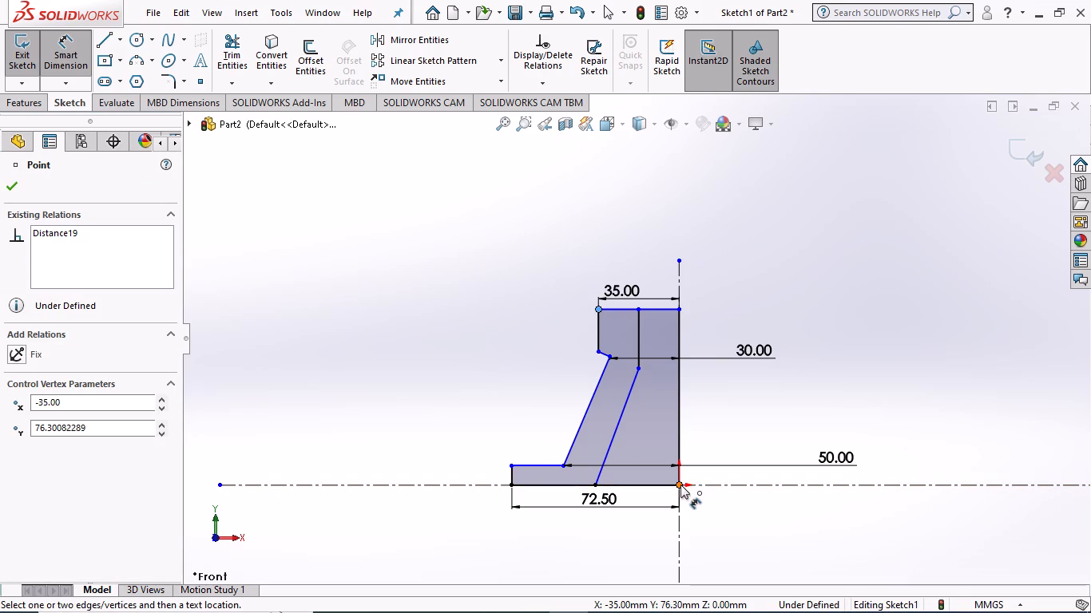
pyautogui.click(680, 485)
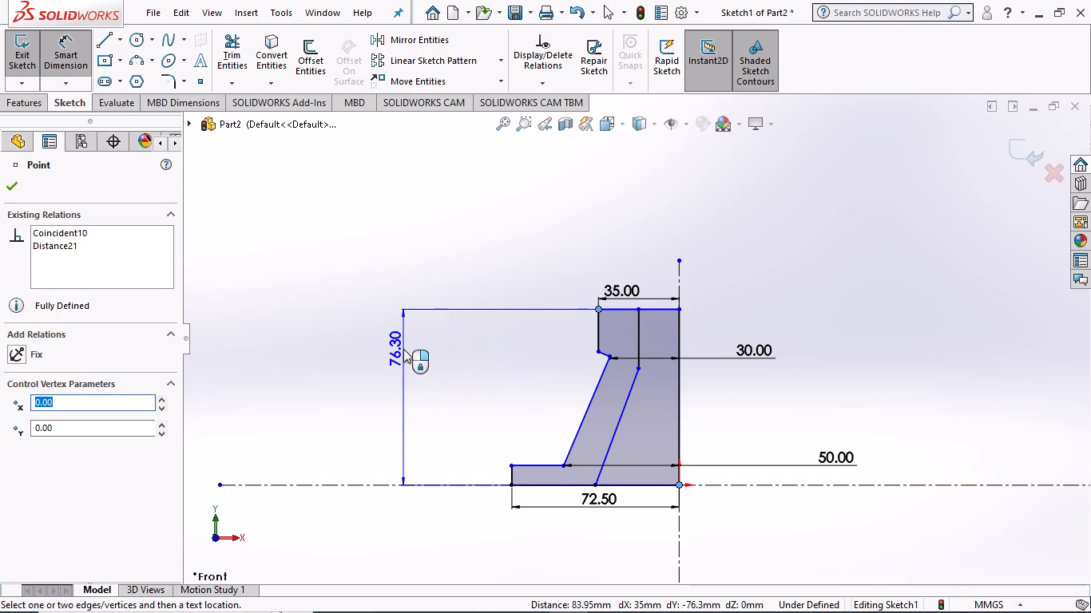
pyautogui.click(403, 349)
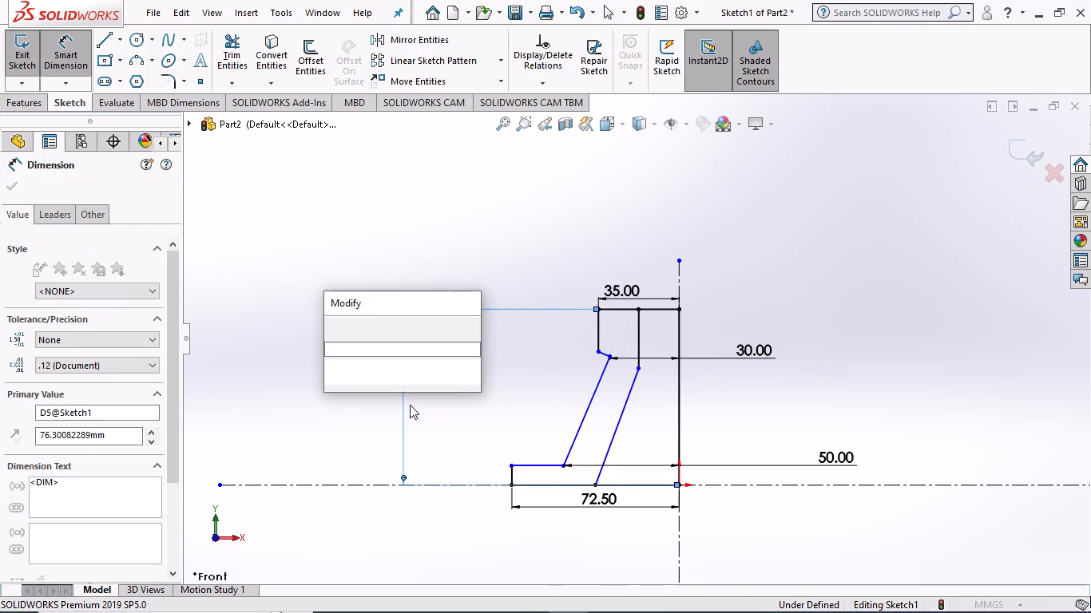
pyautogui.press('1')
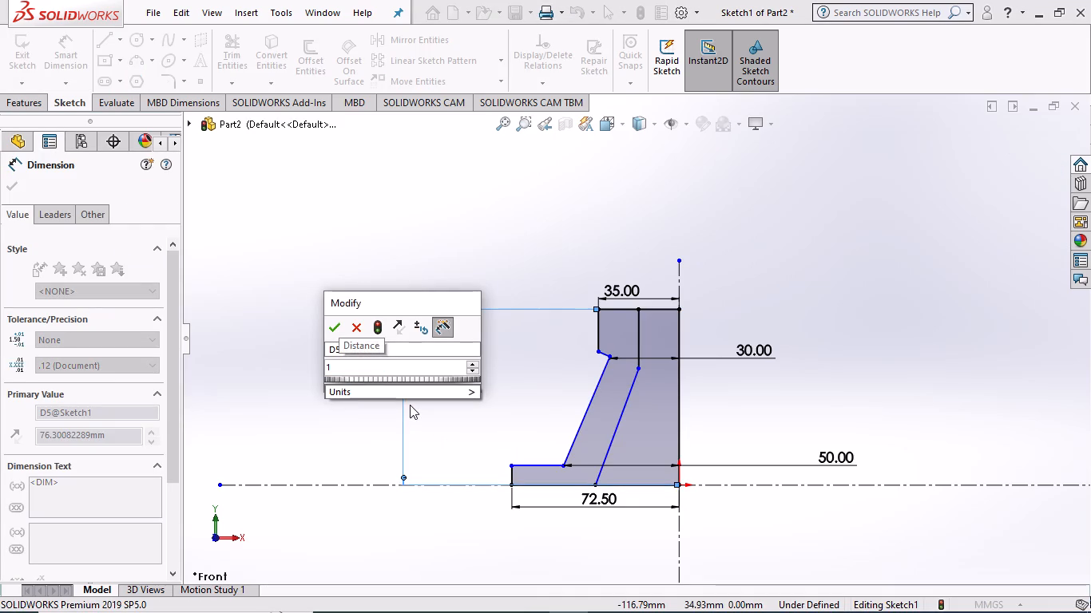
pyautogui.write('83')
pyautogui.press('Return')
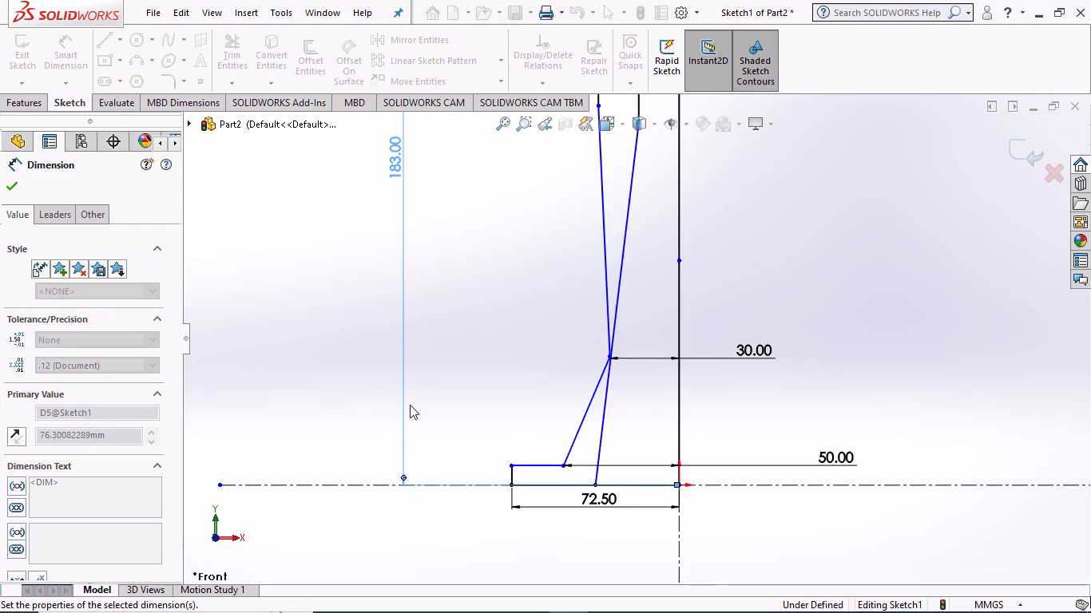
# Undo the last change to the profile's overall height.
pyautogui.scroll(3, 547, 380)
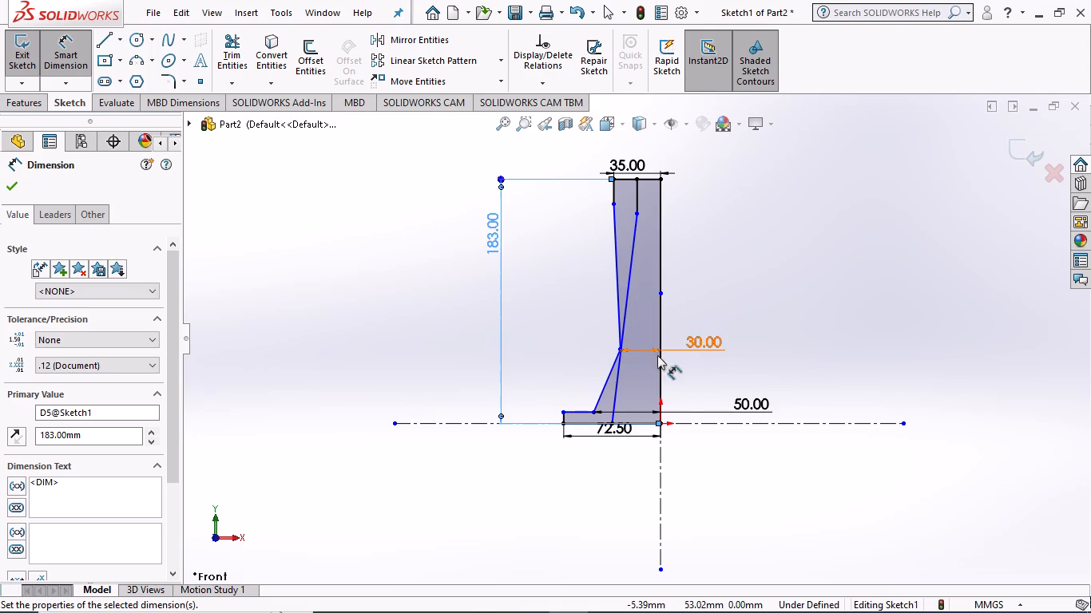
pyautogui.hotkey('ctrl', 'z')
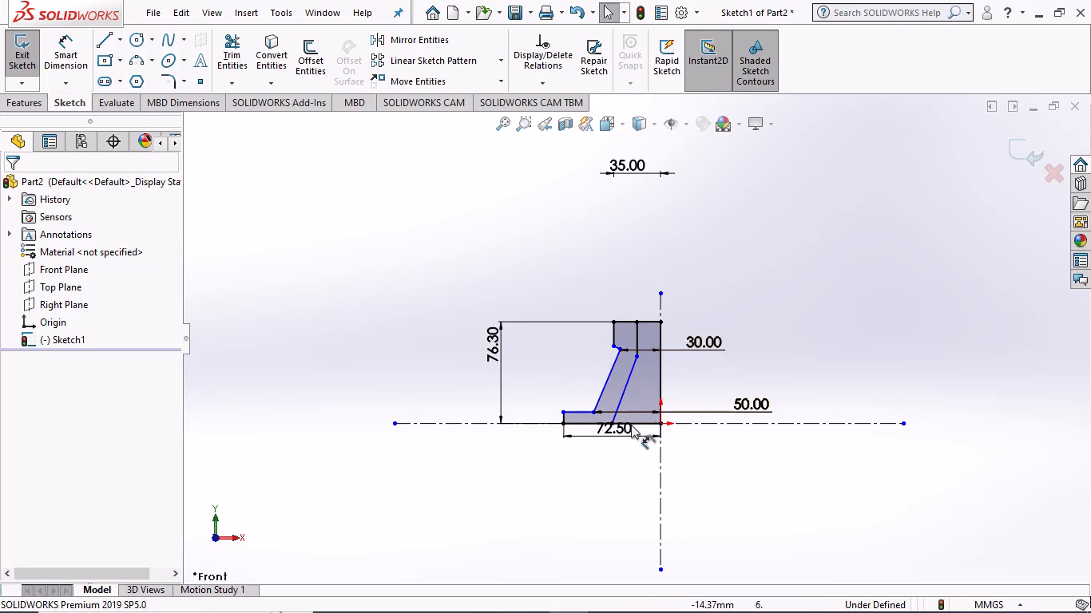
# Delete the 30 mm dimension between the slanted outer line's upper end and the vertical centerline edge.
pyautogui.scroll(-3, 653, 440)
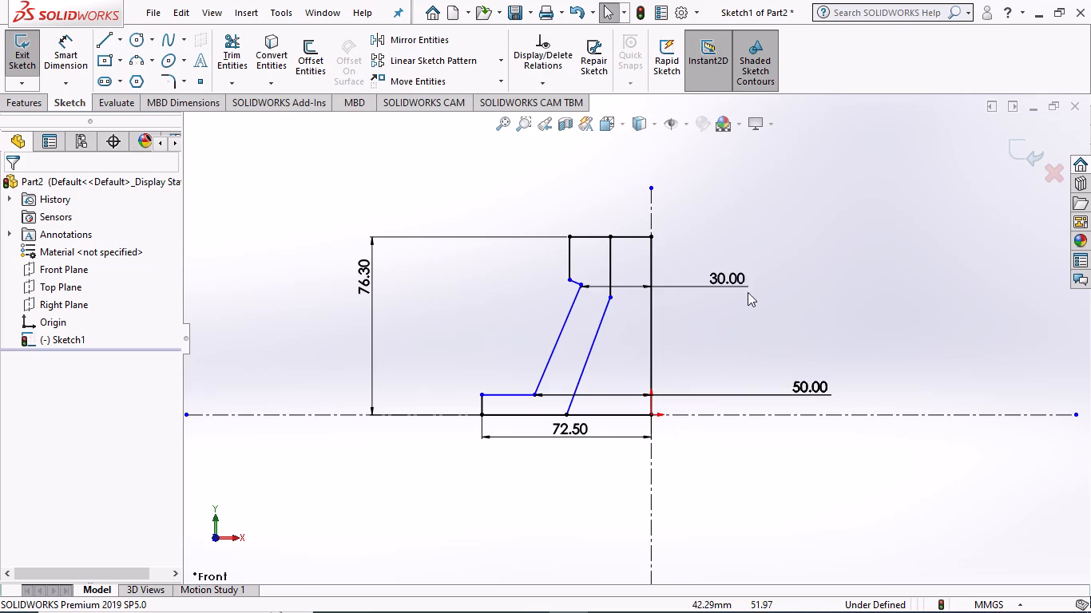
pyautogui.click(716, 283)
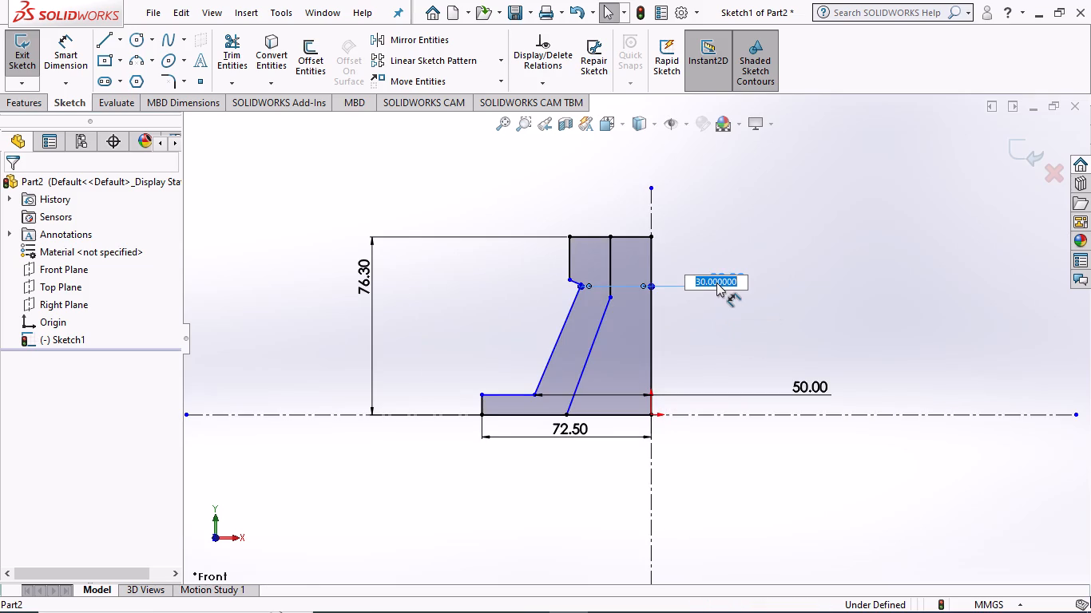
pyautogui.press('Delete')
pyautogui.click(799, 278)
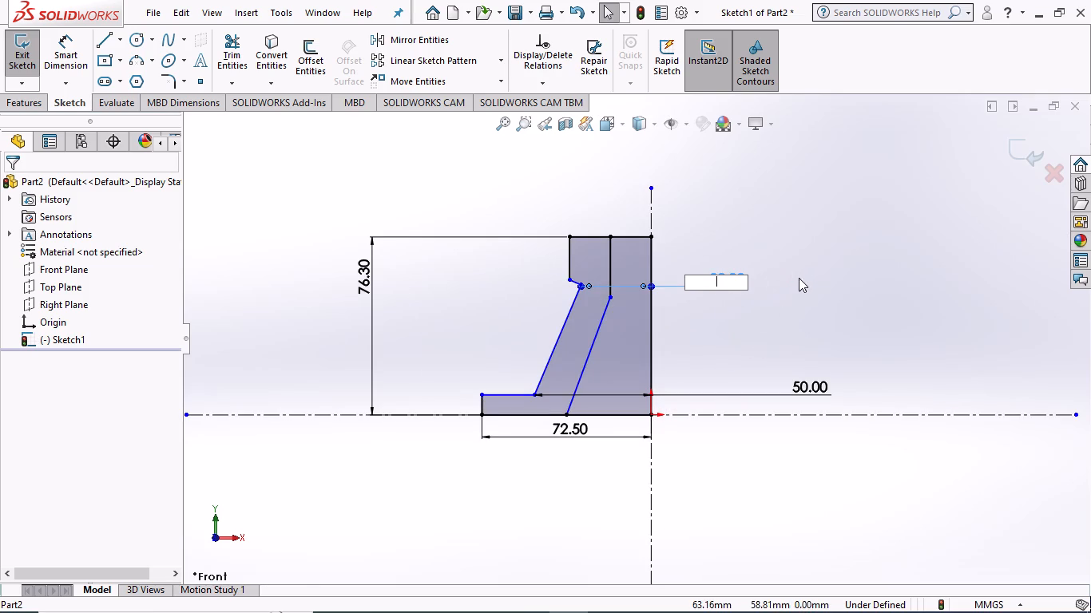
pyautogui.click(667, 235)
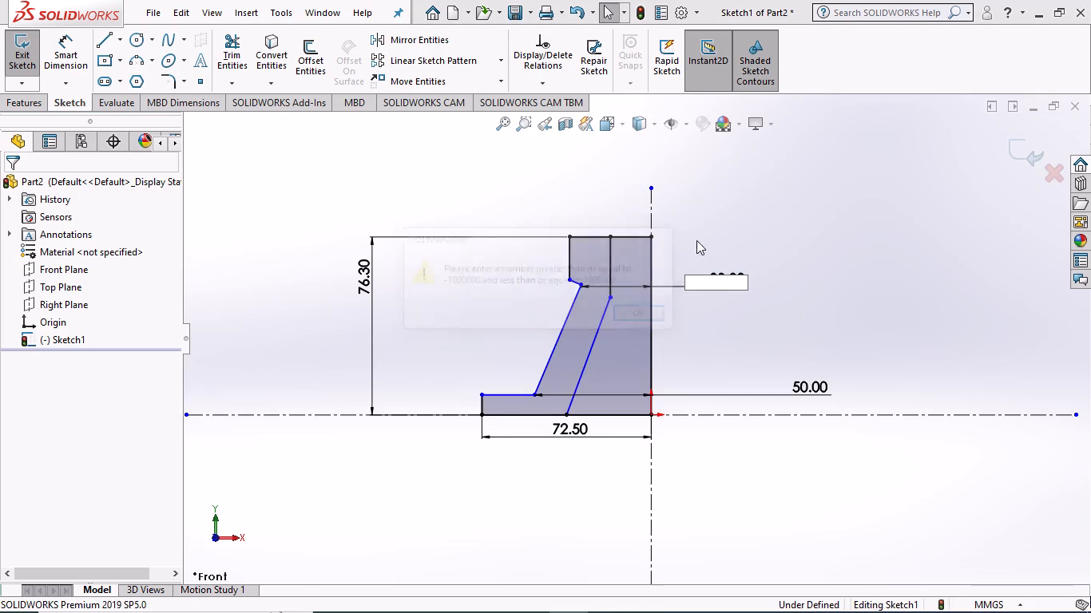
pyautogui.rightClick(720, 271)
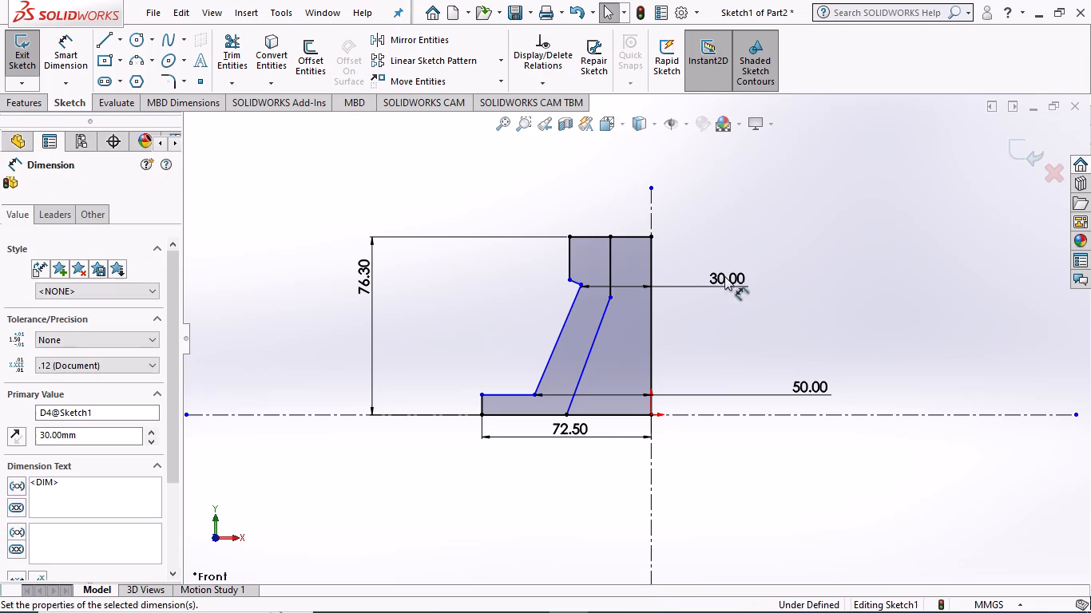
pyautogui.click(749, 408)
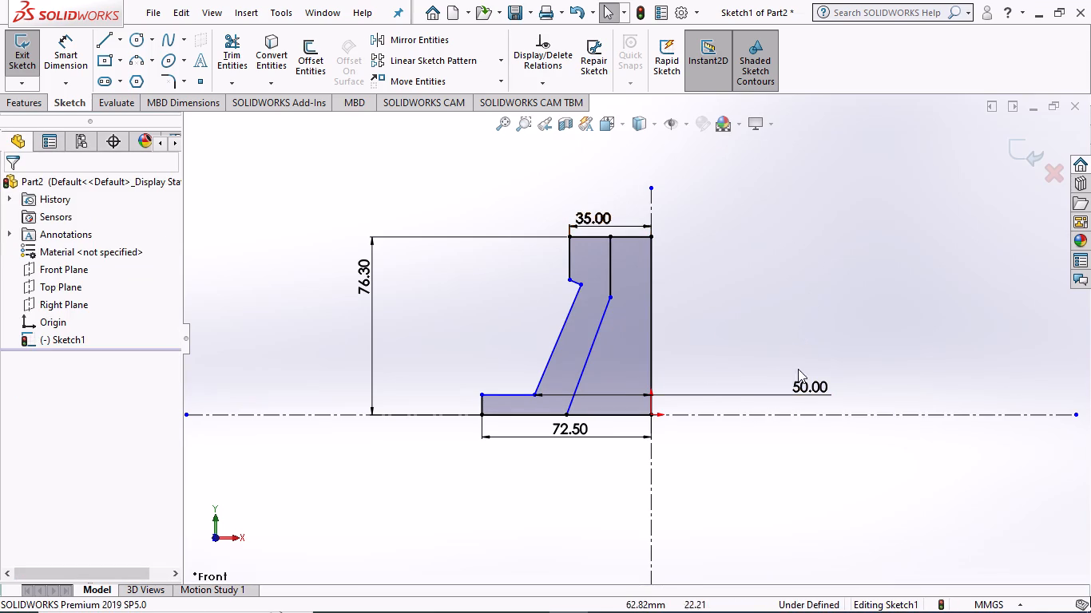
# Delete the 50 mm dimension between the slanted outer line's lower end and the vertical centerline edge.
pyautogui.rightClick(811, 386)
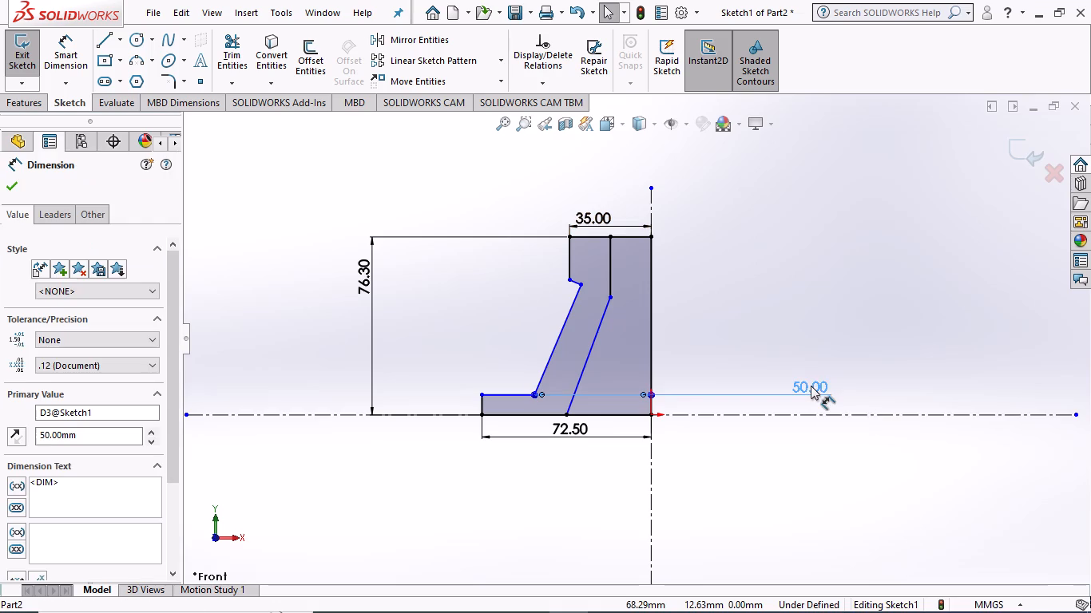
pyautogui.click(816, 400)
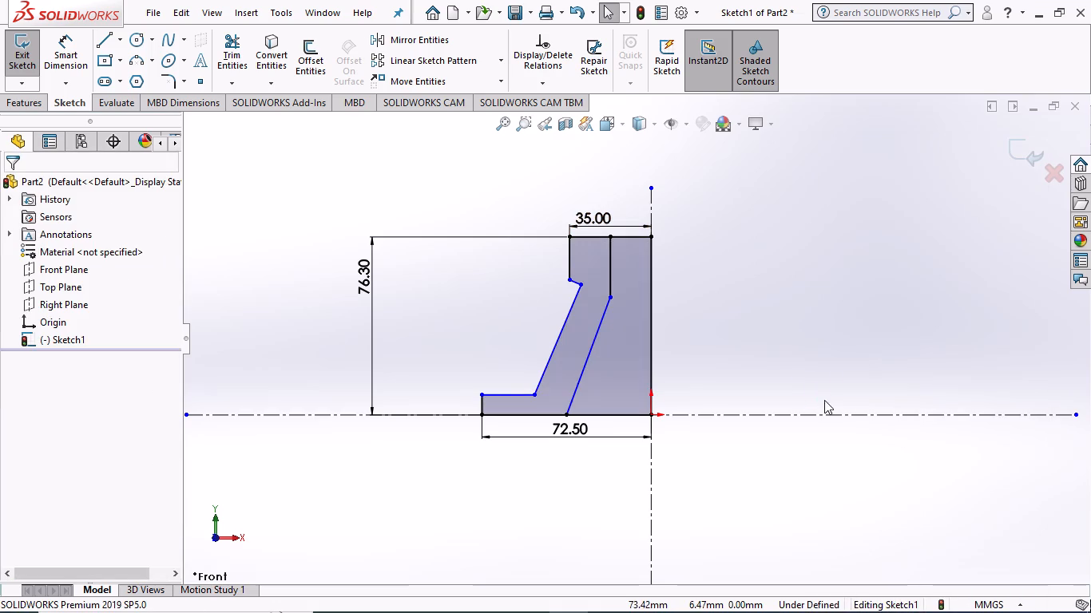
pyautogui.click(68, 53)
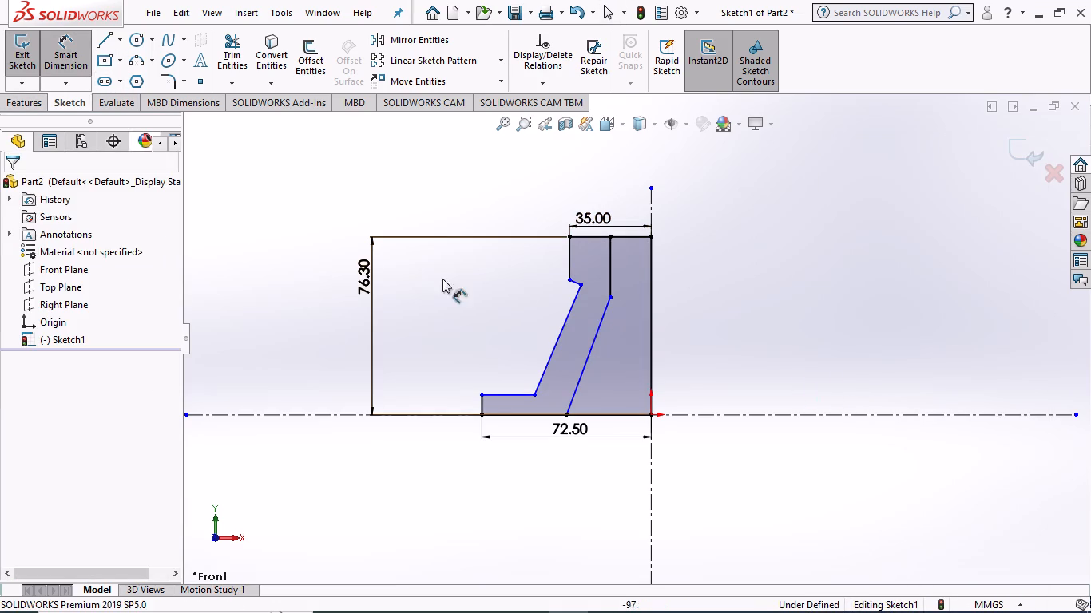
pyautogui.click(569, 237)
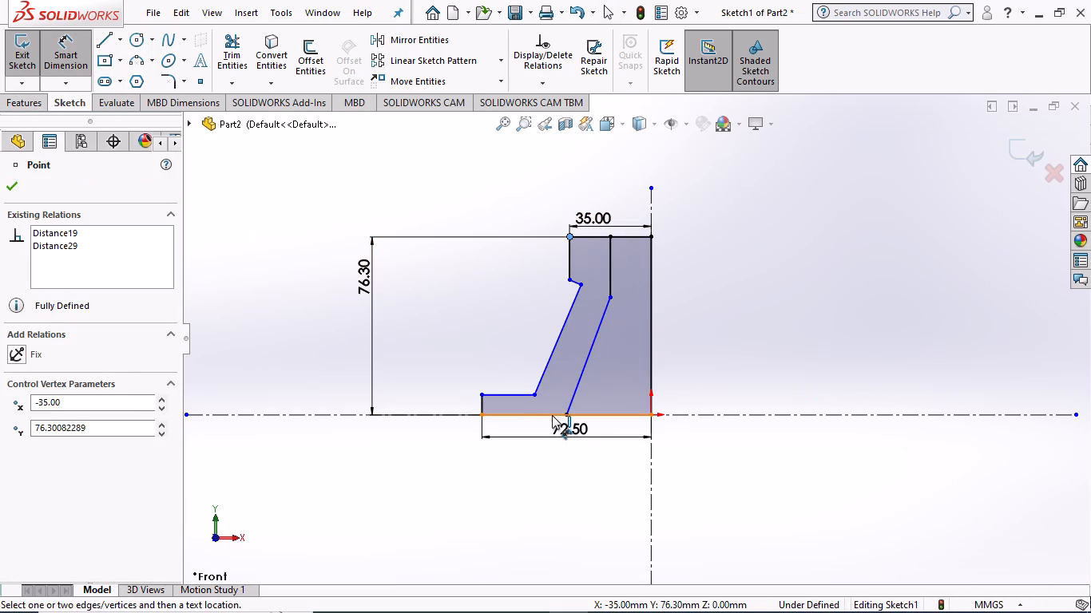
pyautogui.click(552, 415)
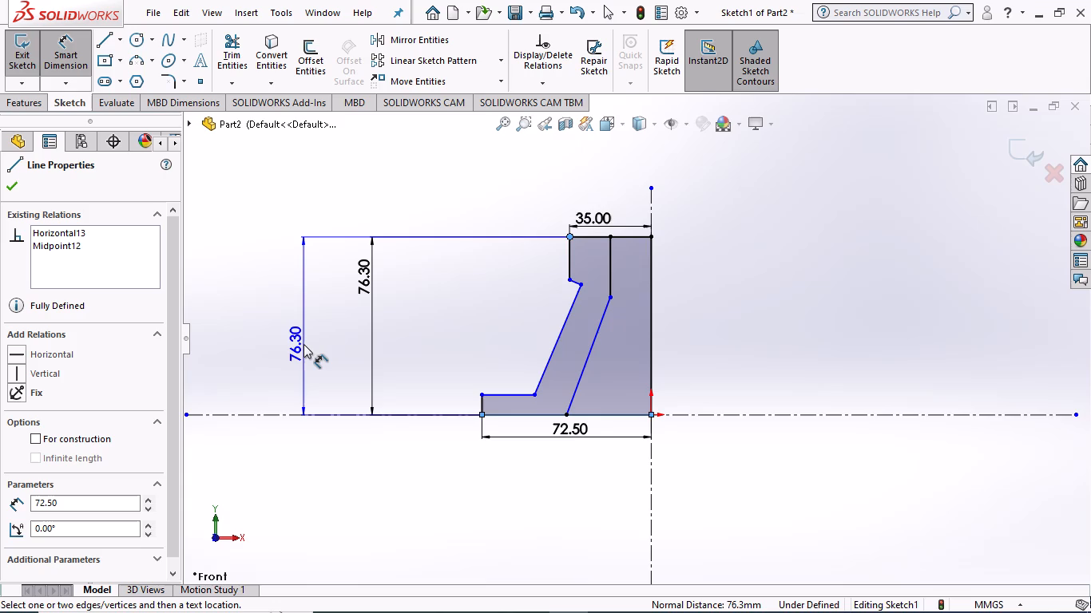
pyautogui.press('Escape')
# Set the profile's overall height dimension to 183 mm.
pyautogui.doubleClick(362, 285)
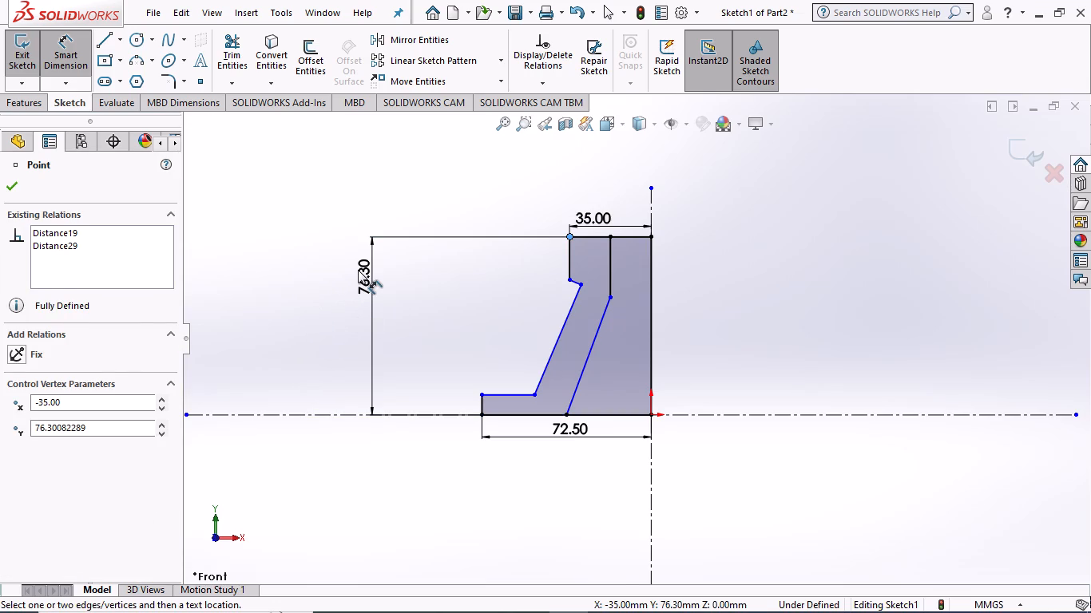
pyautogui.click(358, 270)
pyautogui.click(369, 269)
pyautogui.doubleClick(360, 277)
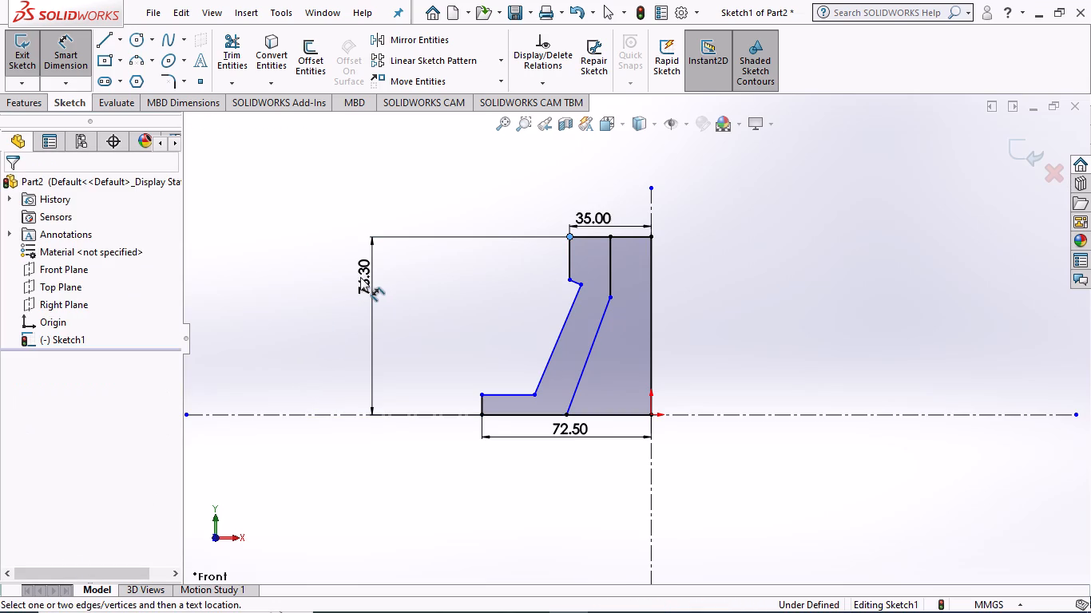
pyautogui.doubleClick(363, 271)
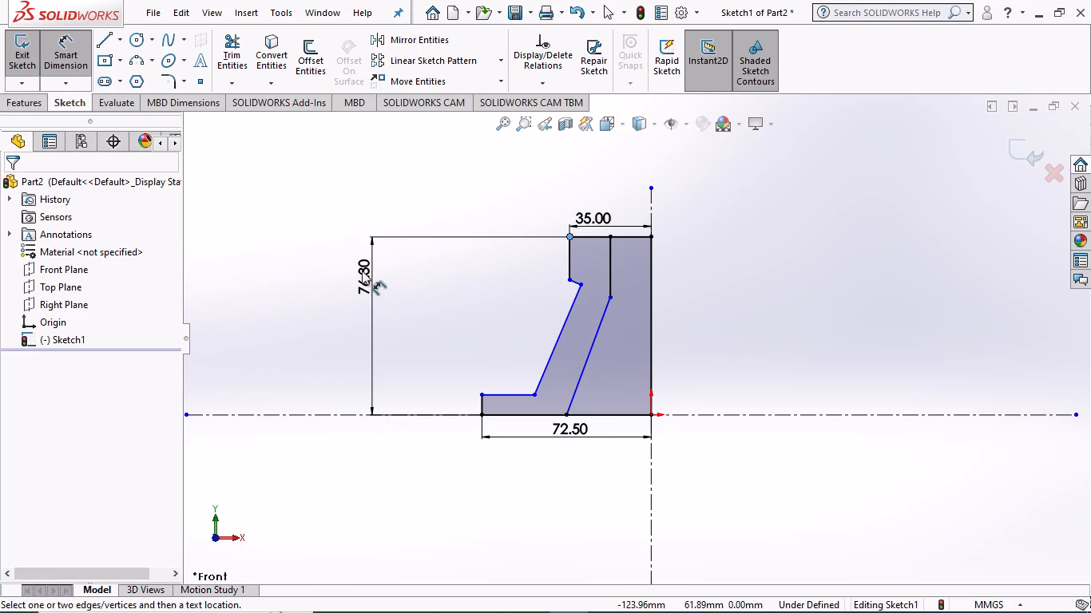
pyautogui.click(62, 61)
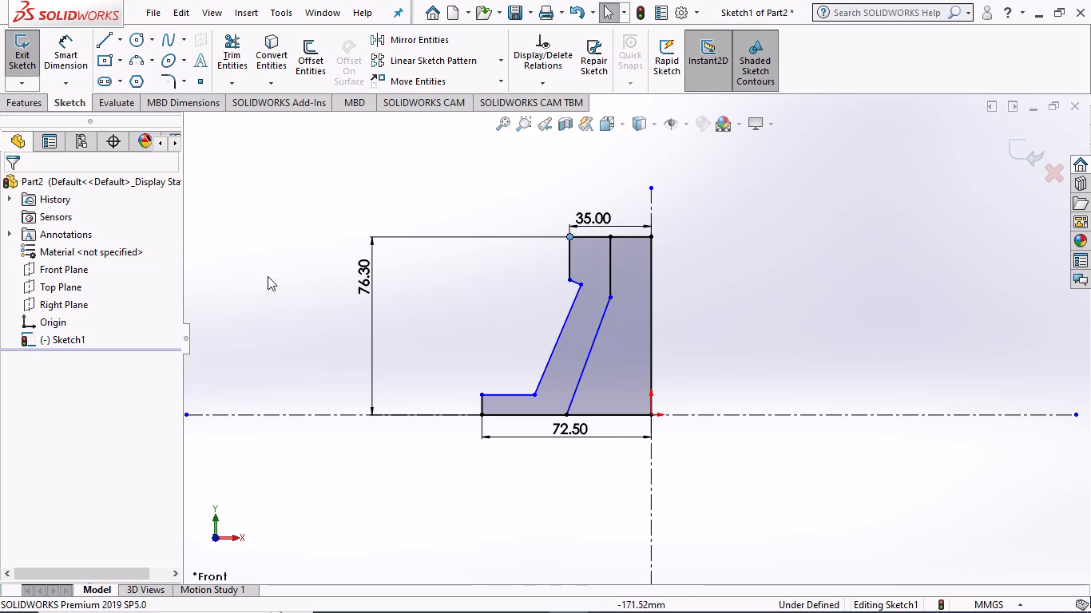
pyautogui.doubleClick(366, 273)
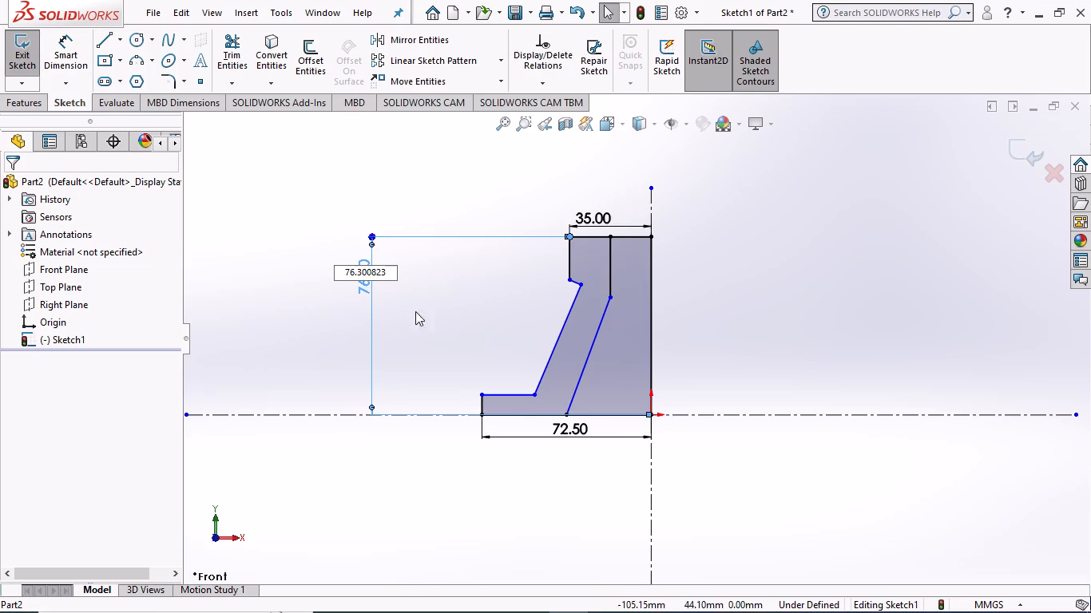
pyautogui.click(449, 284)
pyautogui.doubleClick(355, 278)
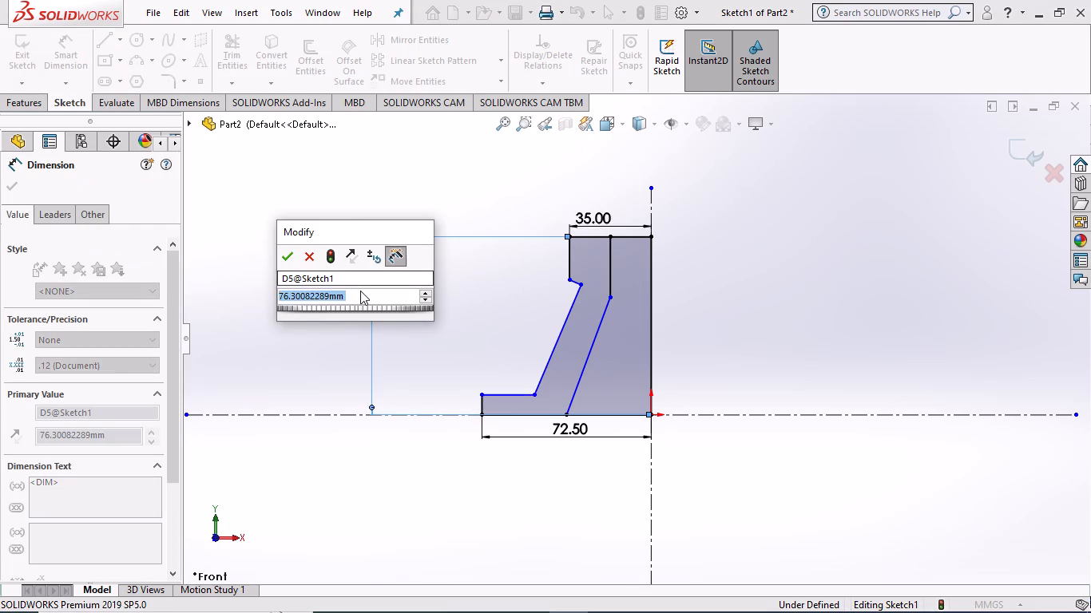
pyautogui.press('1')
pyautogui.press('8')
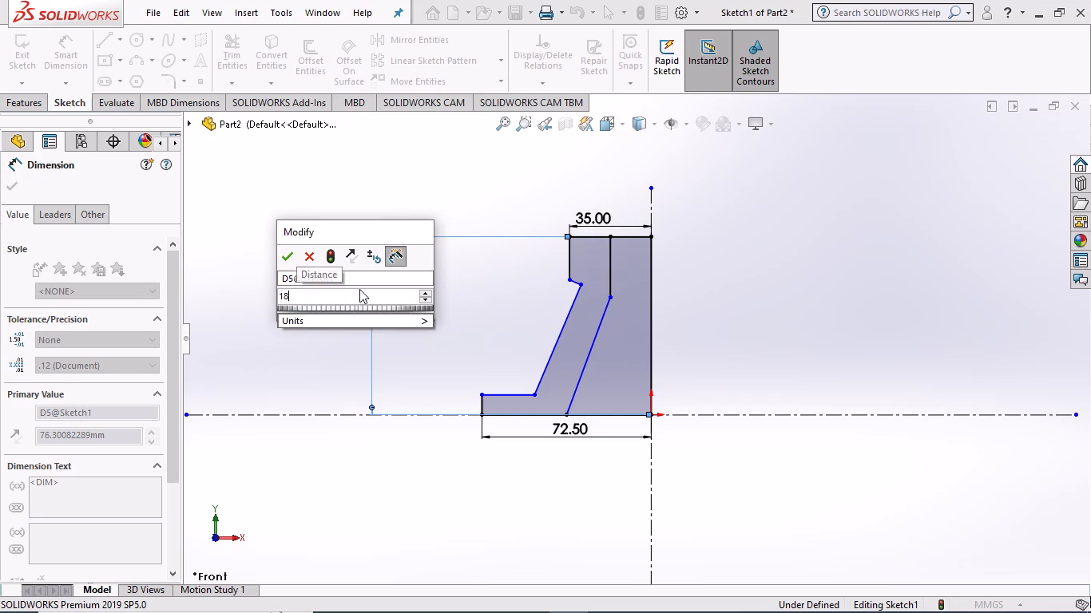
pyautogui.press('3')
pyautogui.press('Return')
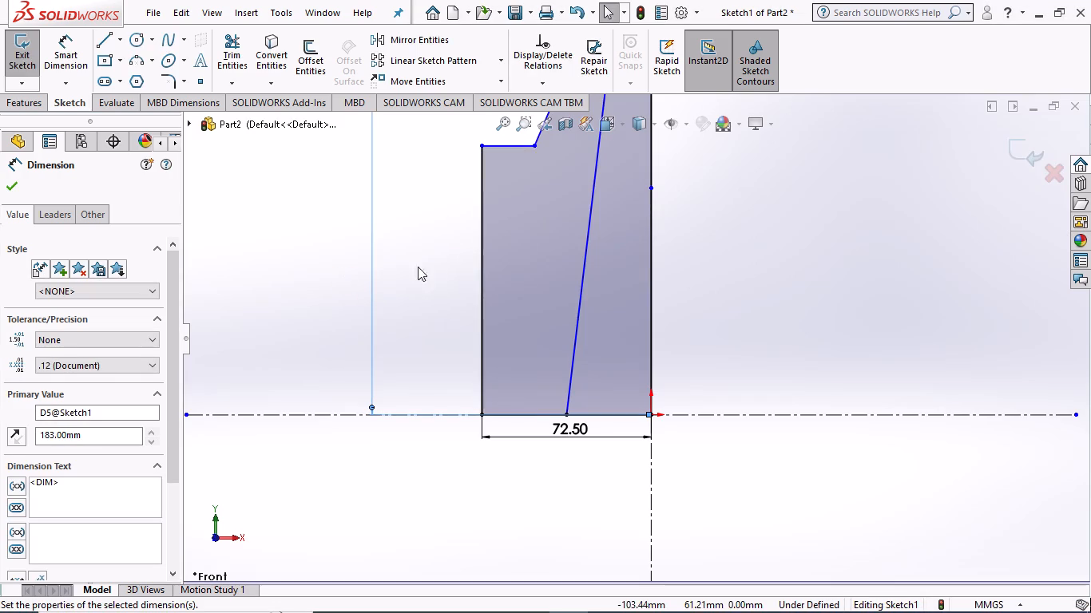
# Dimension the outer vertical edge of the profile's base step as 20 mm.
pyautogui.scroll(4, 451, 255)
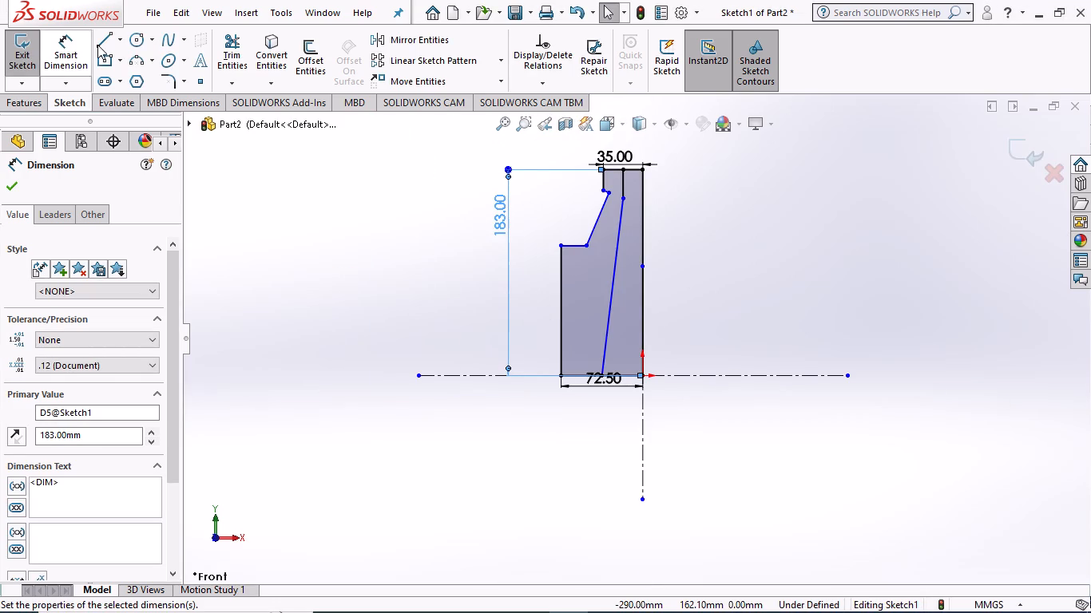
pyautogui.click(65, 55)
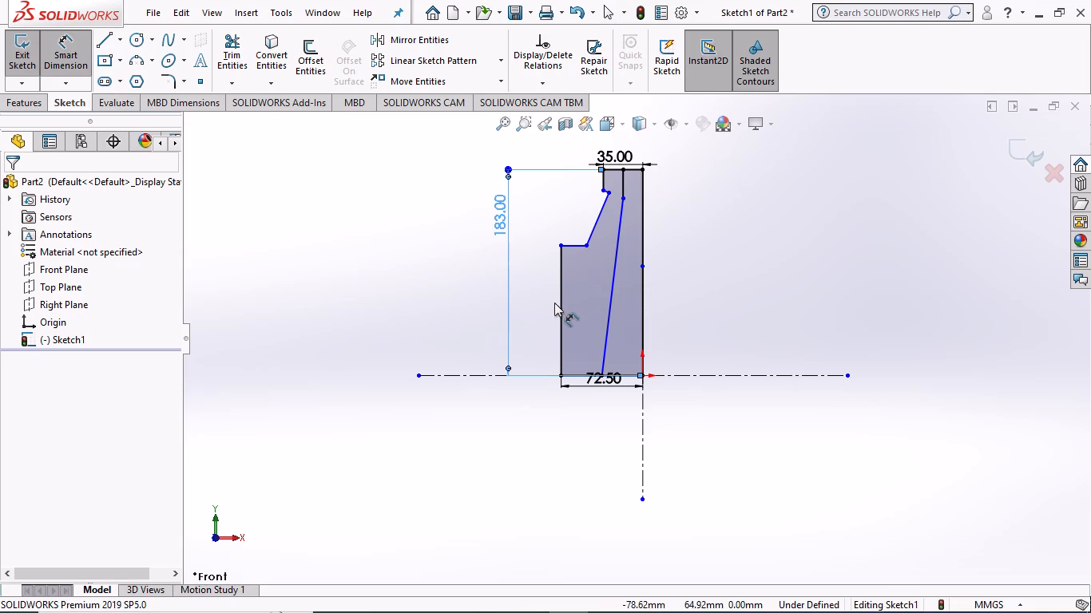
pyautogui.click(558, 303)
pyautogui.click(420, 325)
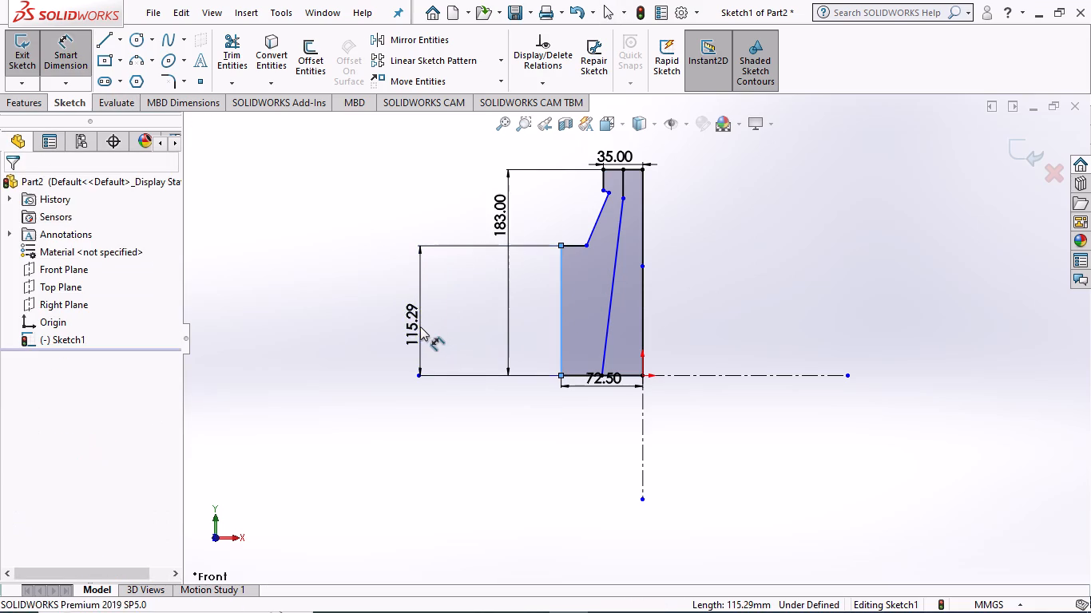
pyautogui.press('2')
pyautogui.press('0')
pyautogui.press('Return')
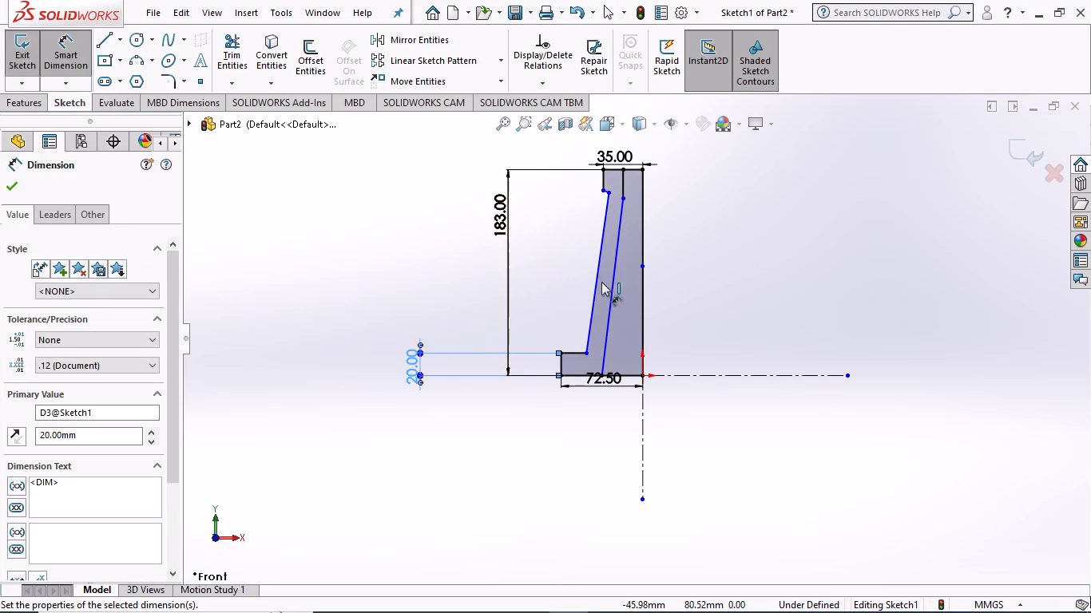
# Dimension the outer vertical edge at the top of the profile as 38 mm.
pyautogui.scroll(-3, 670, 263)
pyautogui.scroll(2, 670, 263)
pyautogui.scroll(-1, 685, 195)
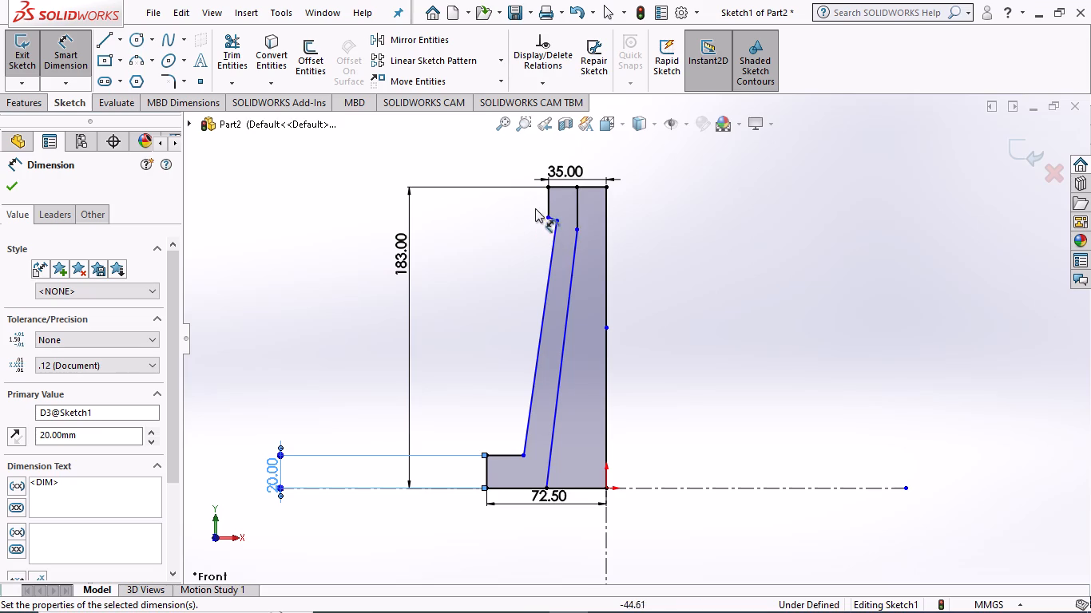
pyautogui.click(547, 200)
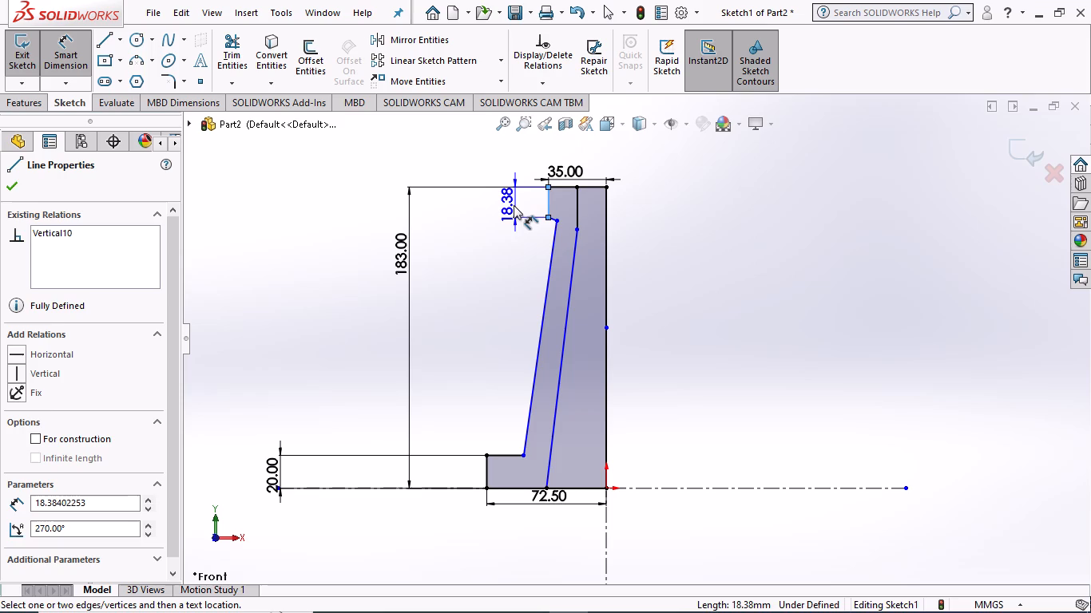
pyautogui.click(510, 205)
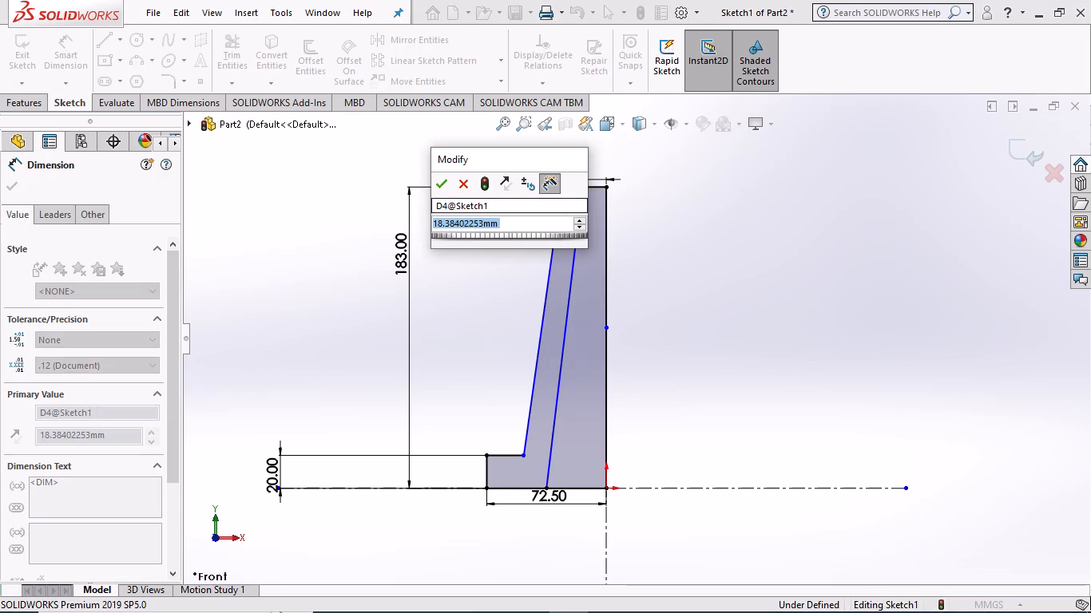
pyautogui.write('38')
pyautogui.press('Return')
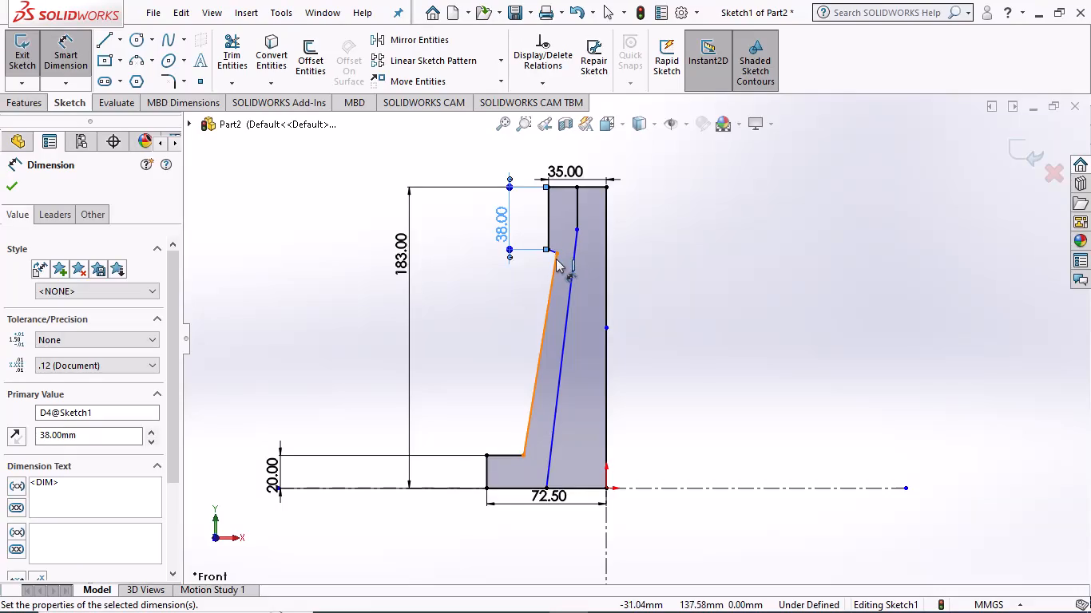
# Dimension the vertical height of the slanted outer line as 120 mm.
pyautogui.click(543, 318)
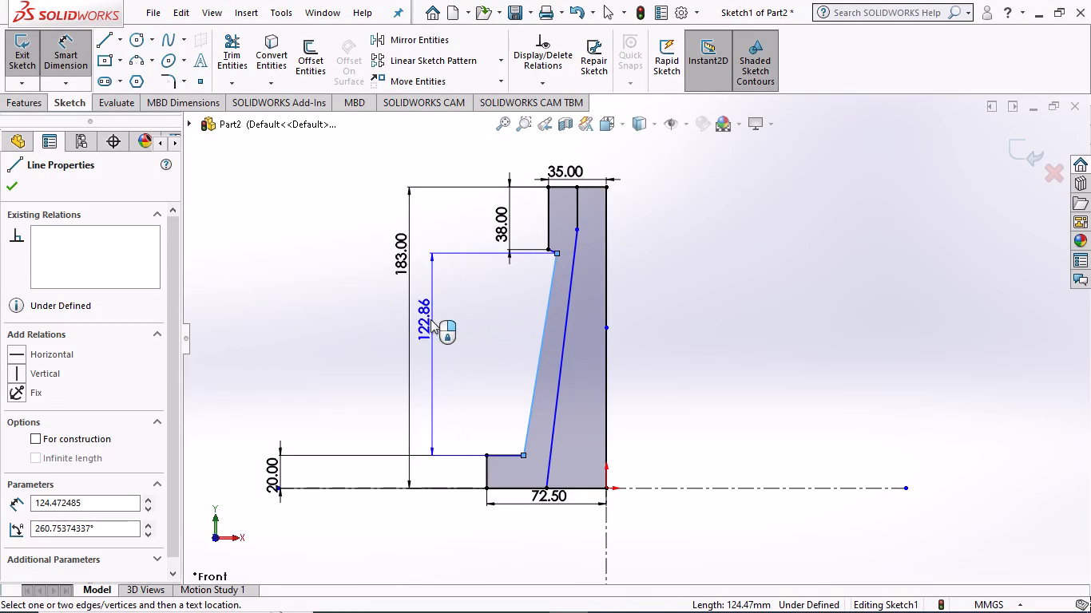
pyautogui.click(442, 335)
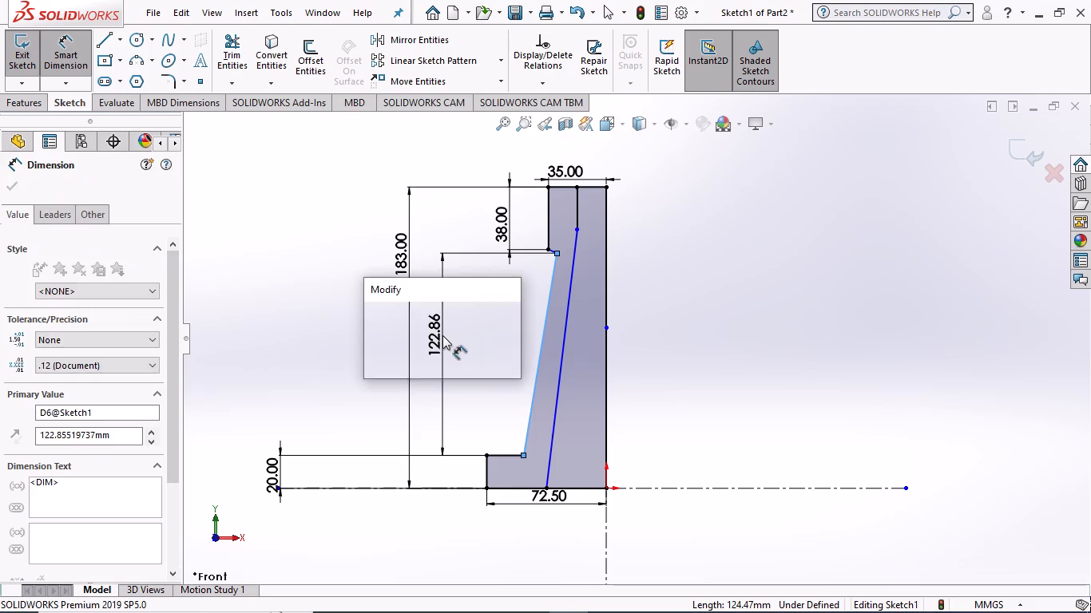
pyautogui.write('12')
pyautogui.press('0')
pyautogui.press('Return')
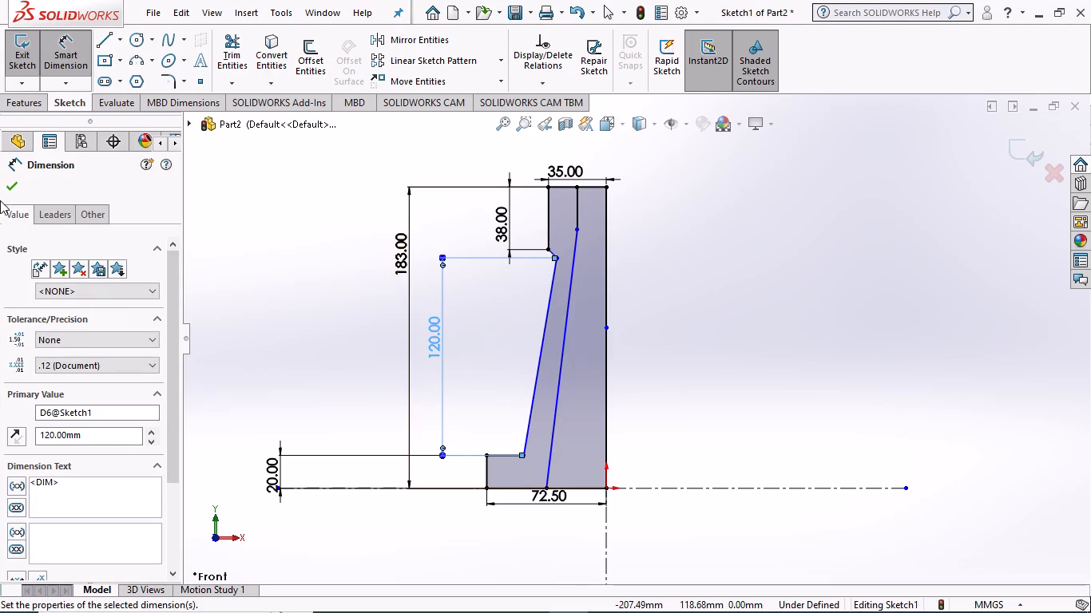
pyautogui.click(8, 188)
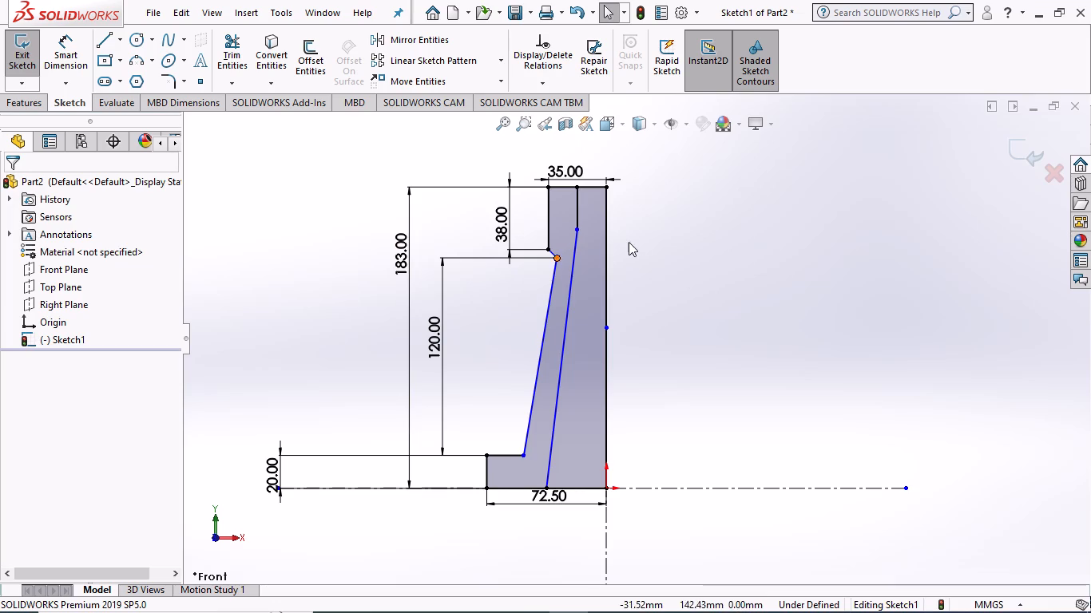
# Dimension the vertical height of the slanted inner line as 100 mm, placing it beyond the profile's centerline edge.
pyautogui.click(71, 48)
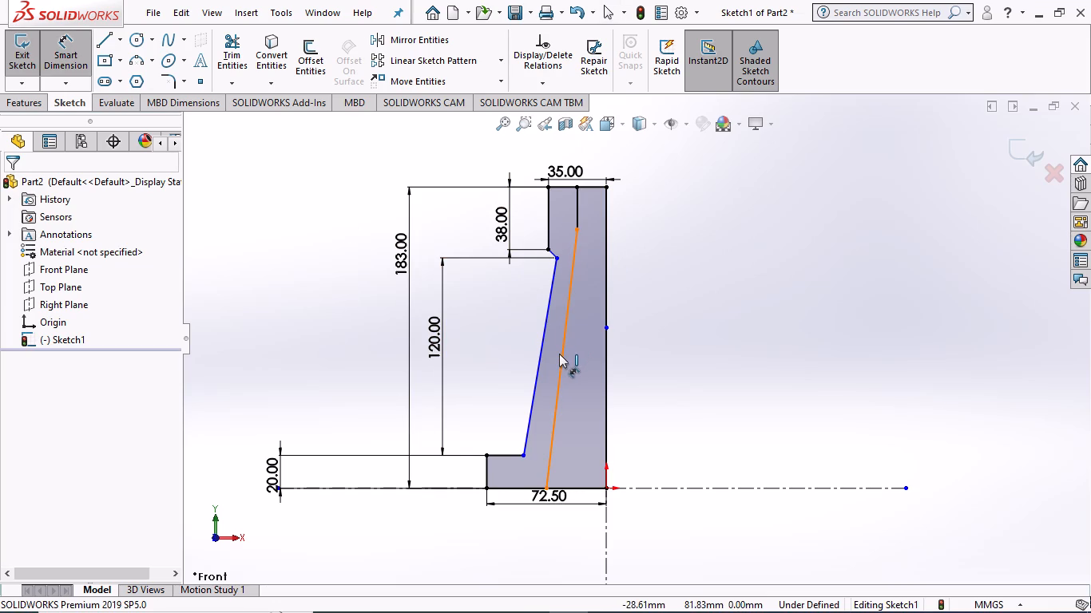
pyautogui.click(556, 387)
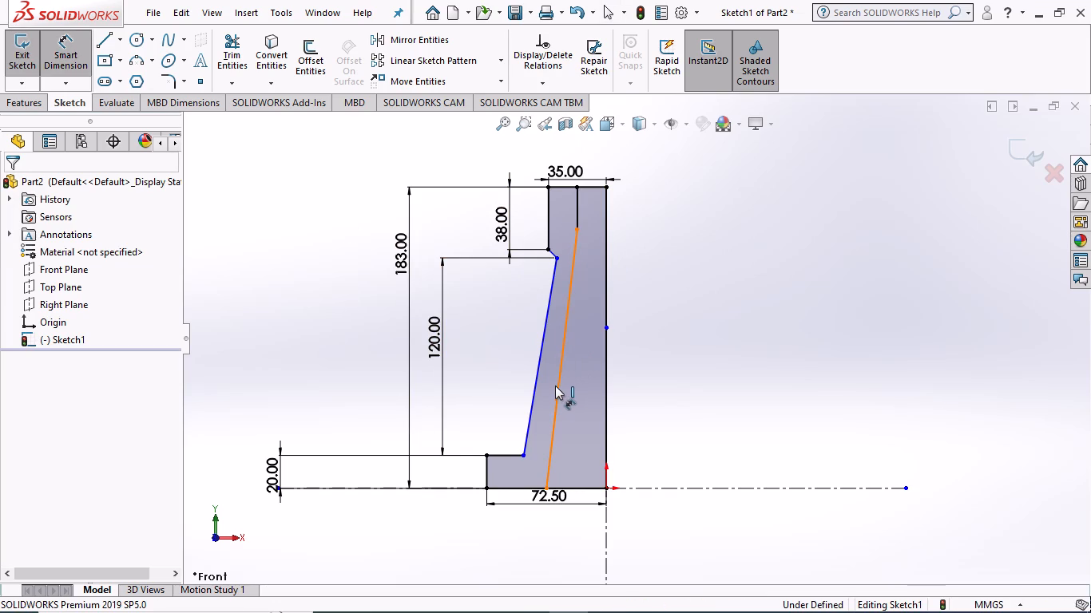
pyautogui.click(680, 391)
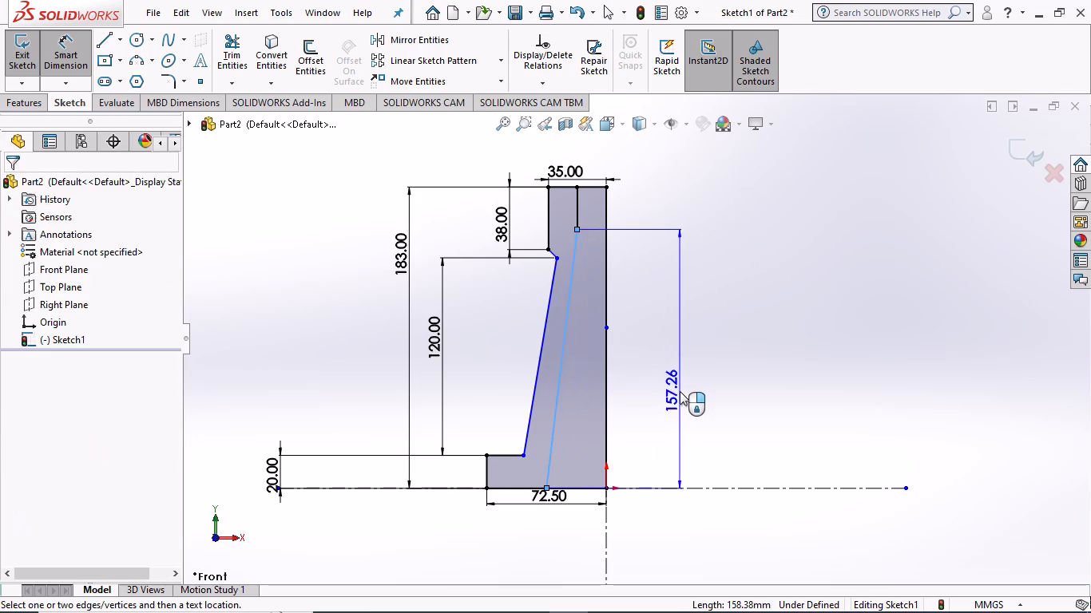
pyautogui.write('11')
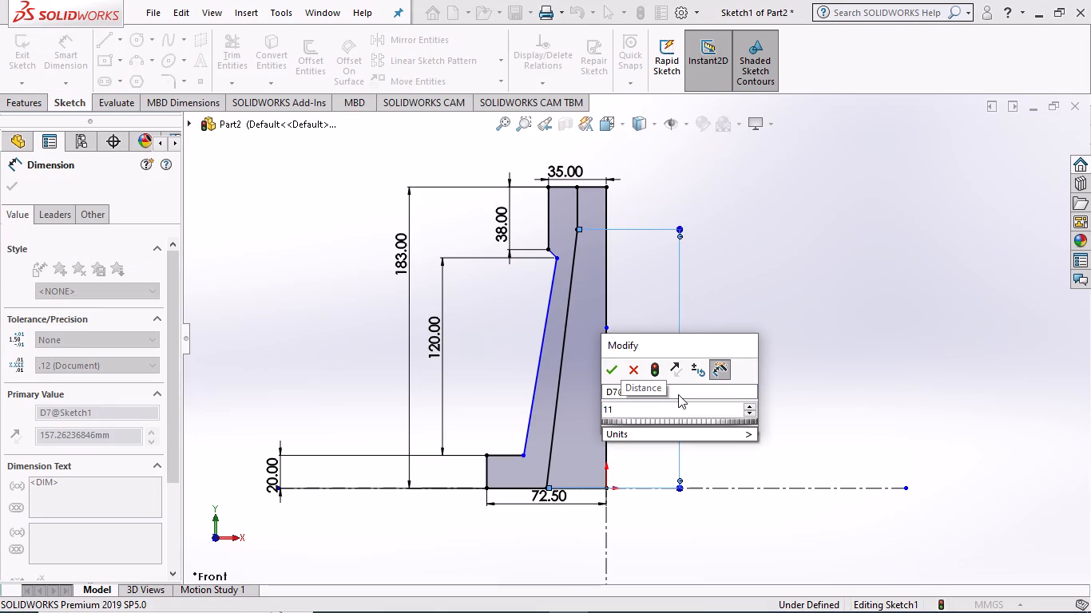
pyautogui.press('BackSpace')
pyautogui.write('00')
pyautogui.press('Return')
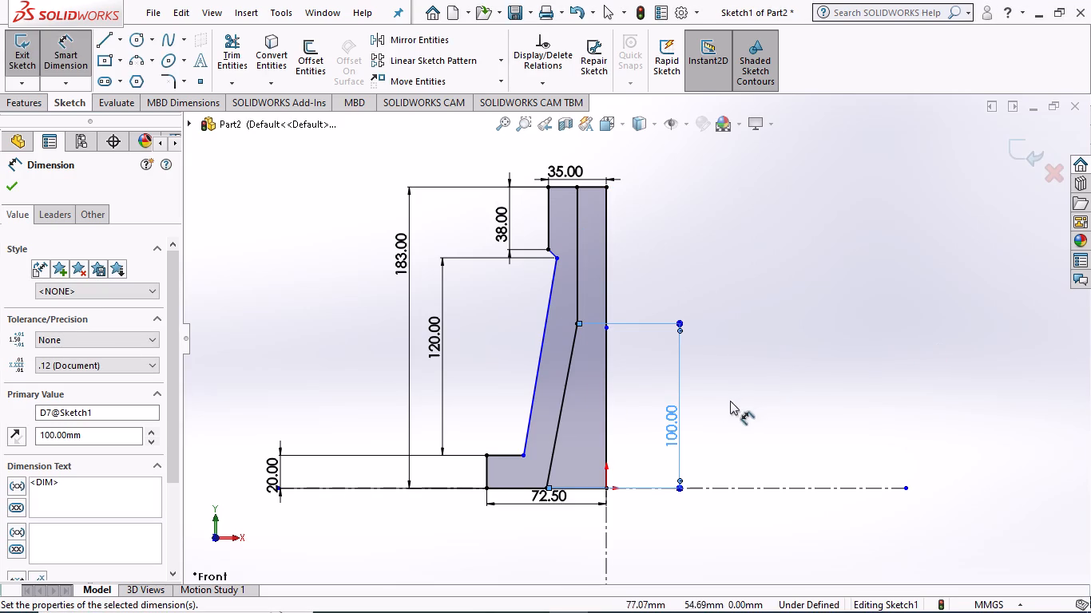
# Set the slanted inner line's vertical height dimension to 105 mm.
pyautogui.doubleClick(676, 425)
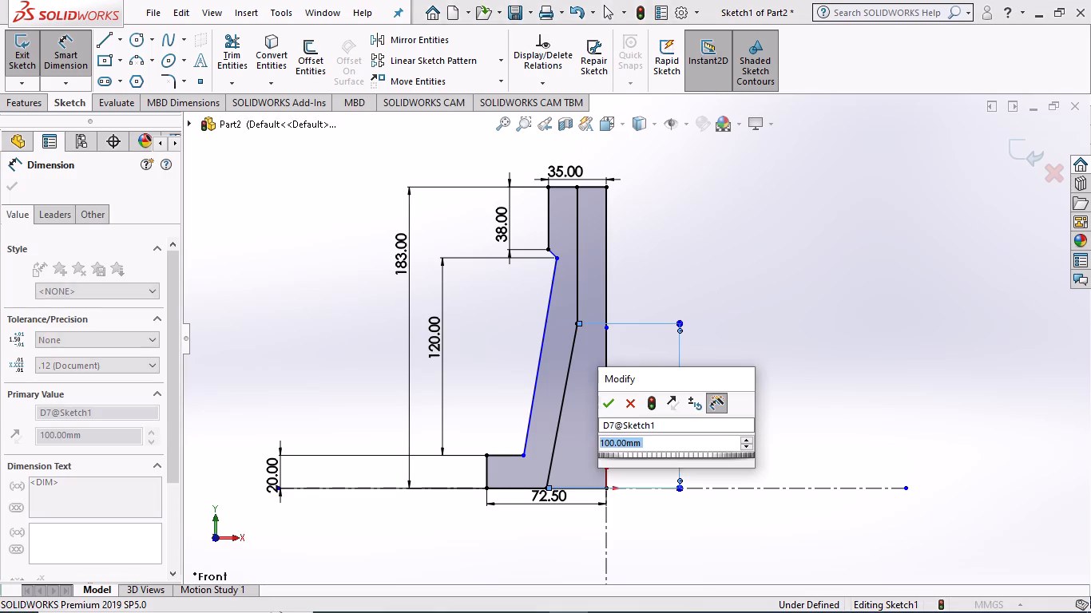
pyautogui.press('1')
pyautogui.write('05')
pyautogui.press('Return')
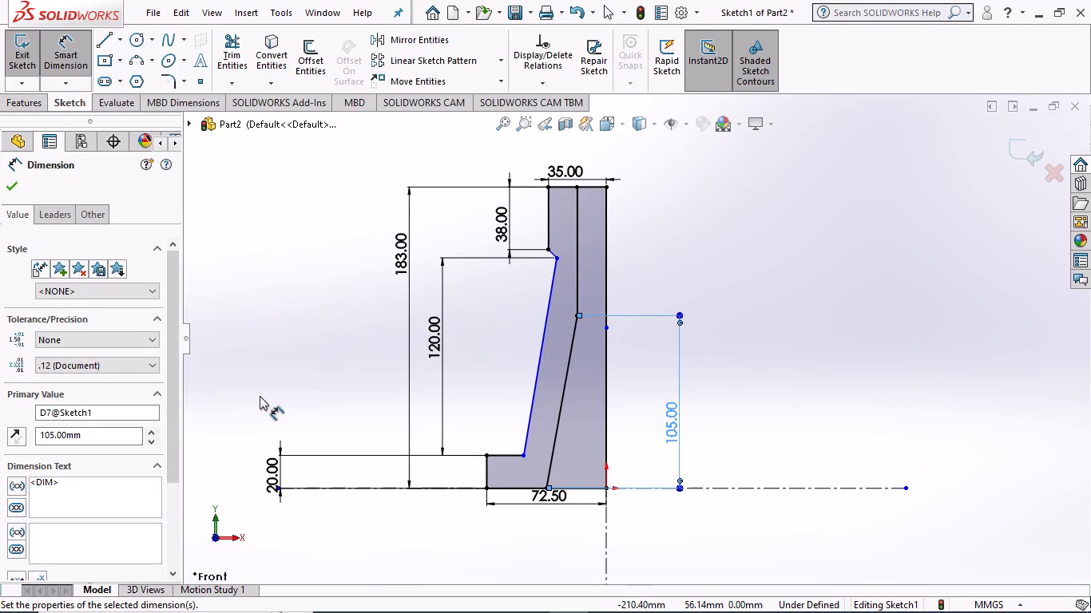
# Set the slanted inner line's vertical height dimension to 110 mm.
pyautogui.doubleClick(672, 426)
pyautogui.click(791, 416)
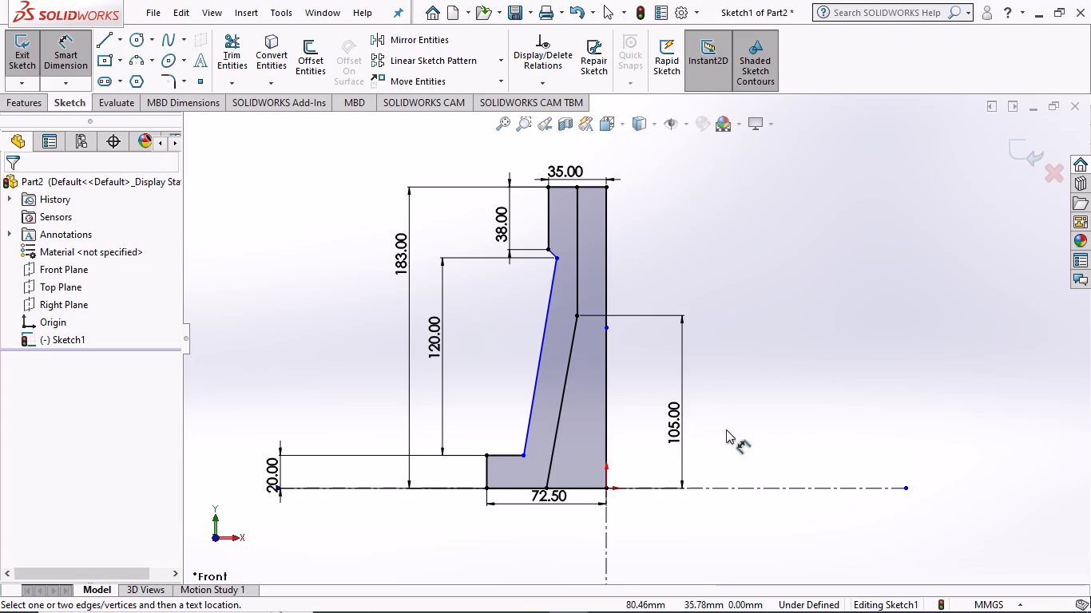
pyautogui.doubleClick(675, 430)
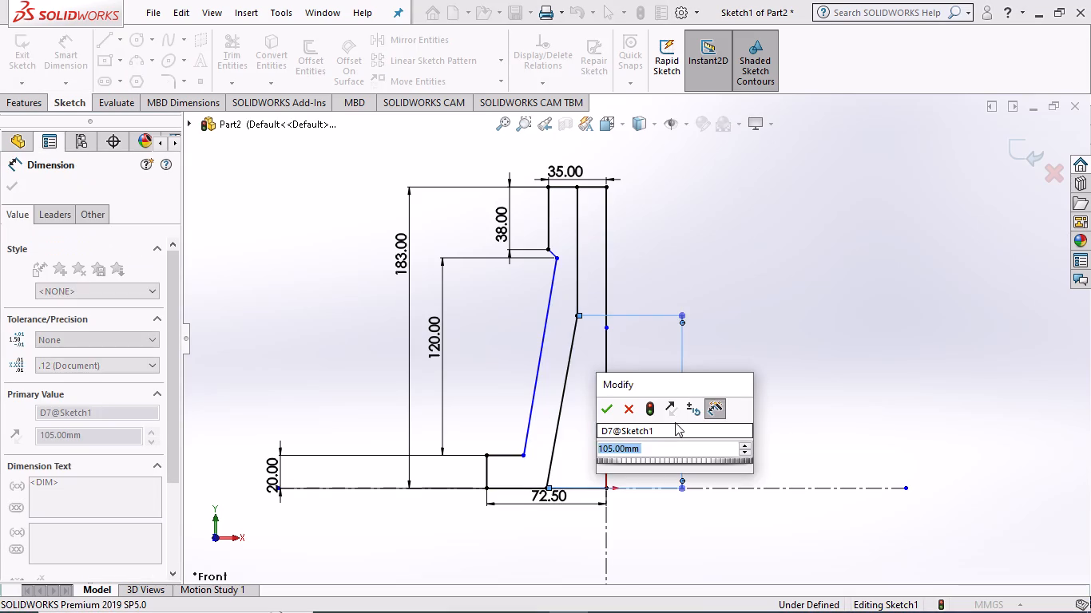
pyautogui.write('11')
pyautogui.press('0')
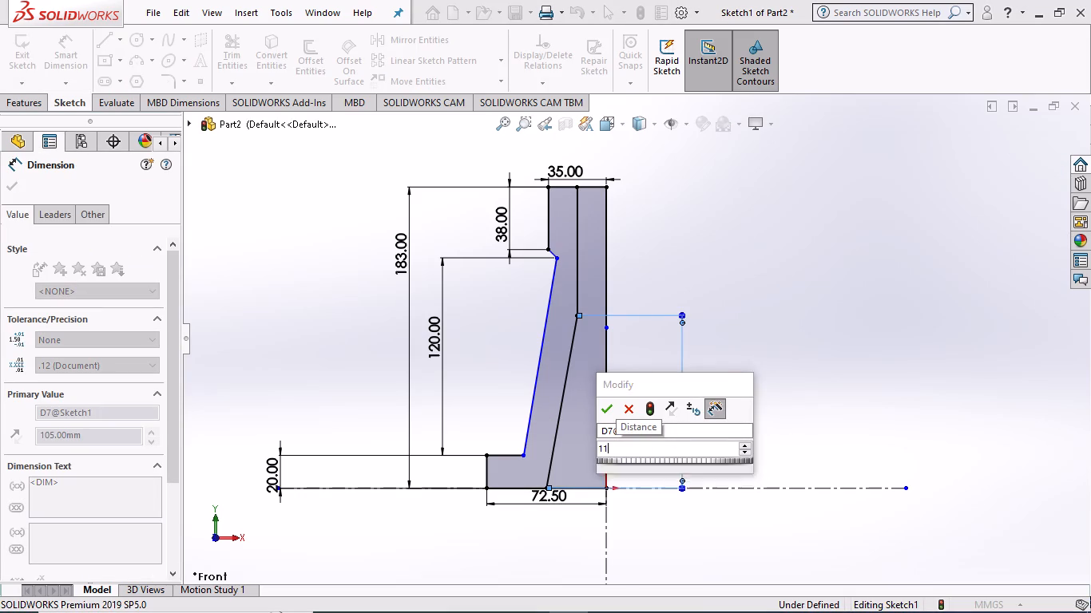
pyautogui.press('Return')
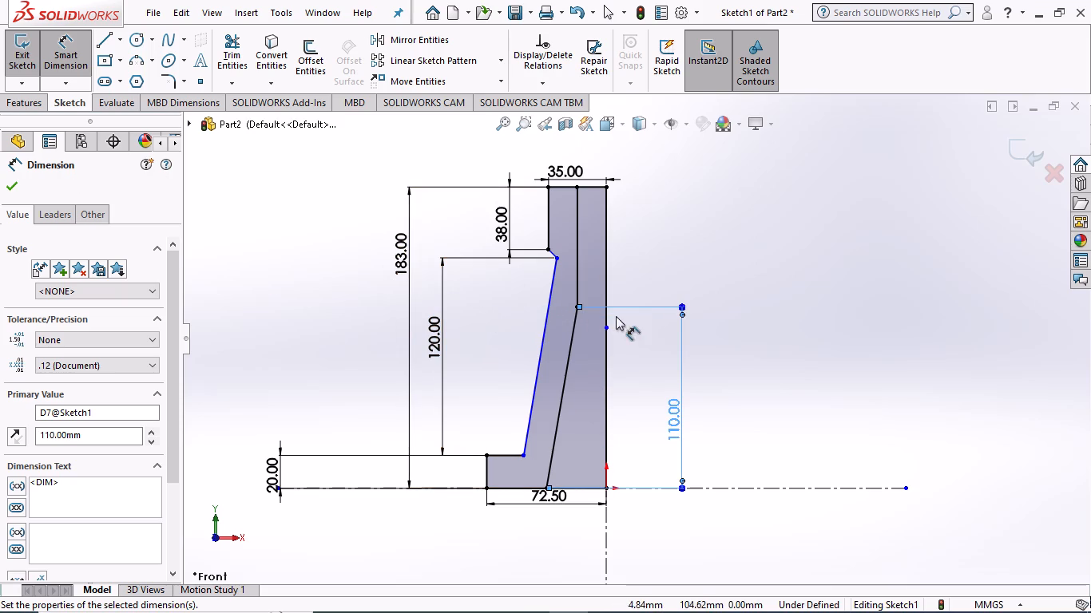
pyautogui.click(776, 306)
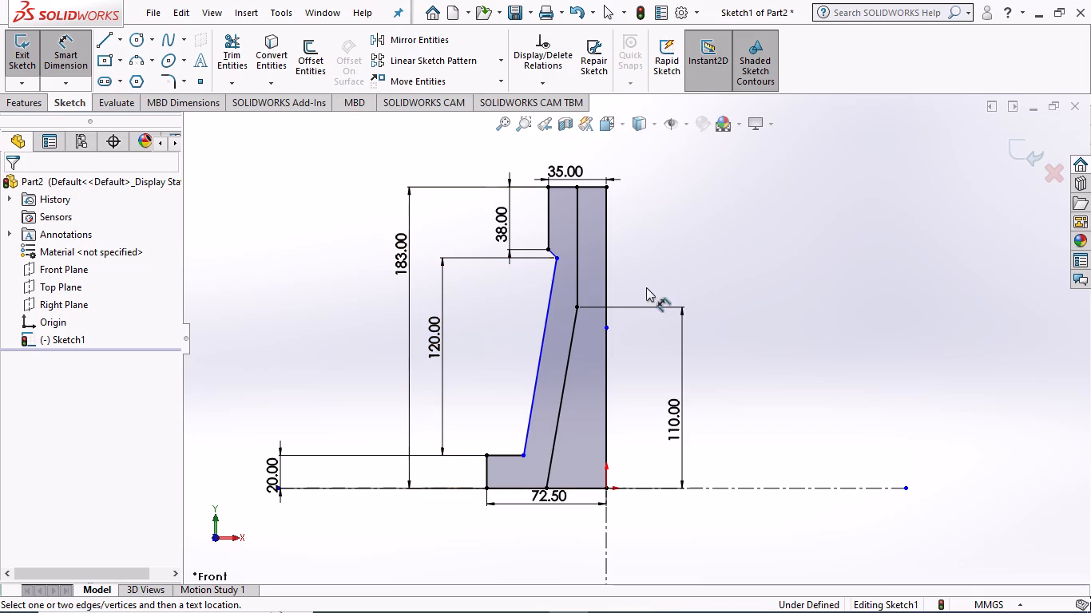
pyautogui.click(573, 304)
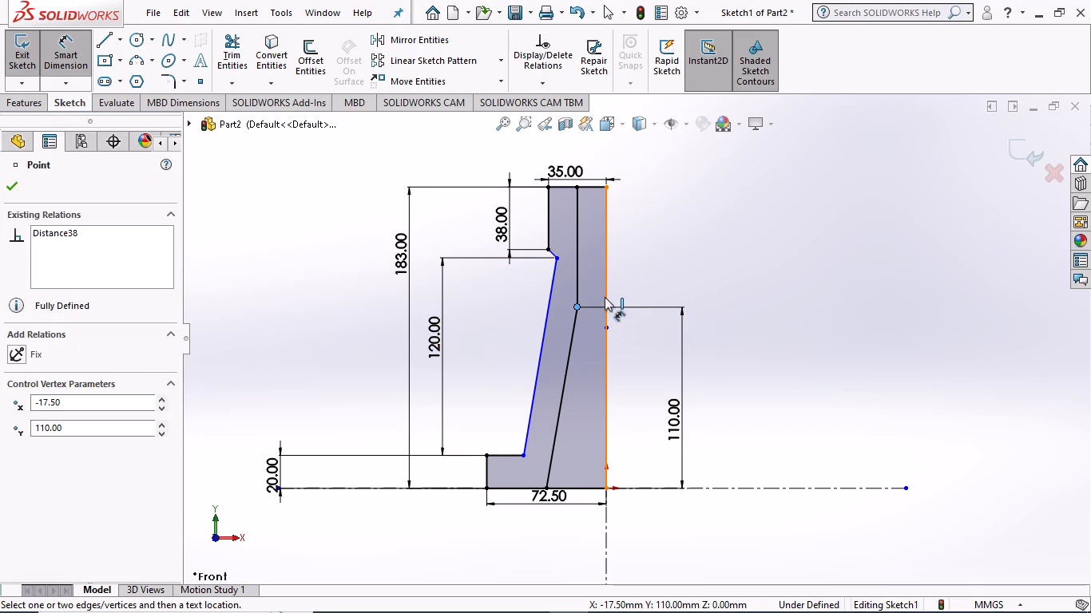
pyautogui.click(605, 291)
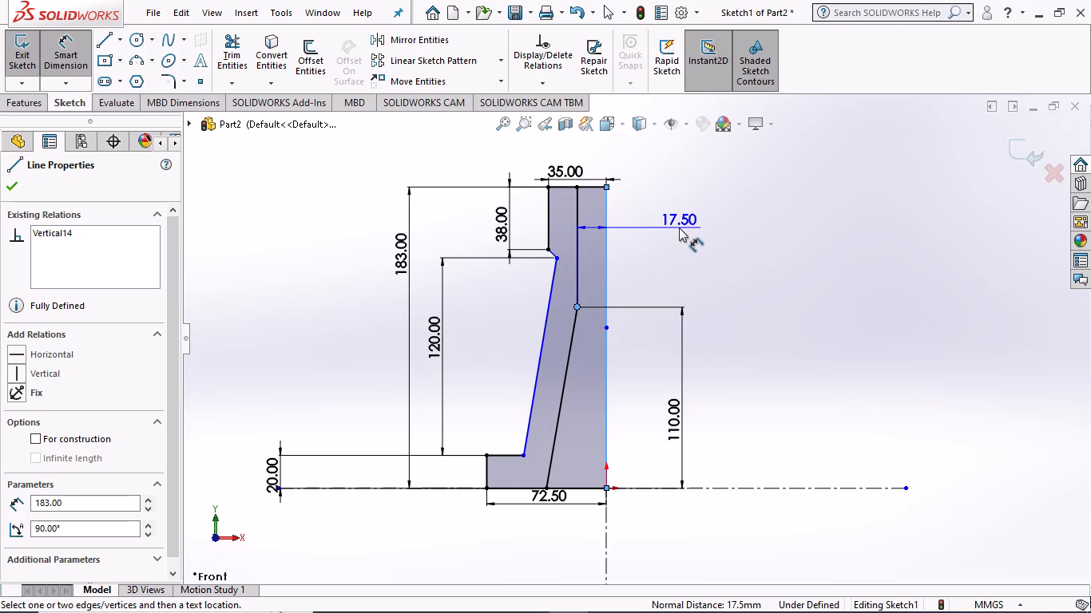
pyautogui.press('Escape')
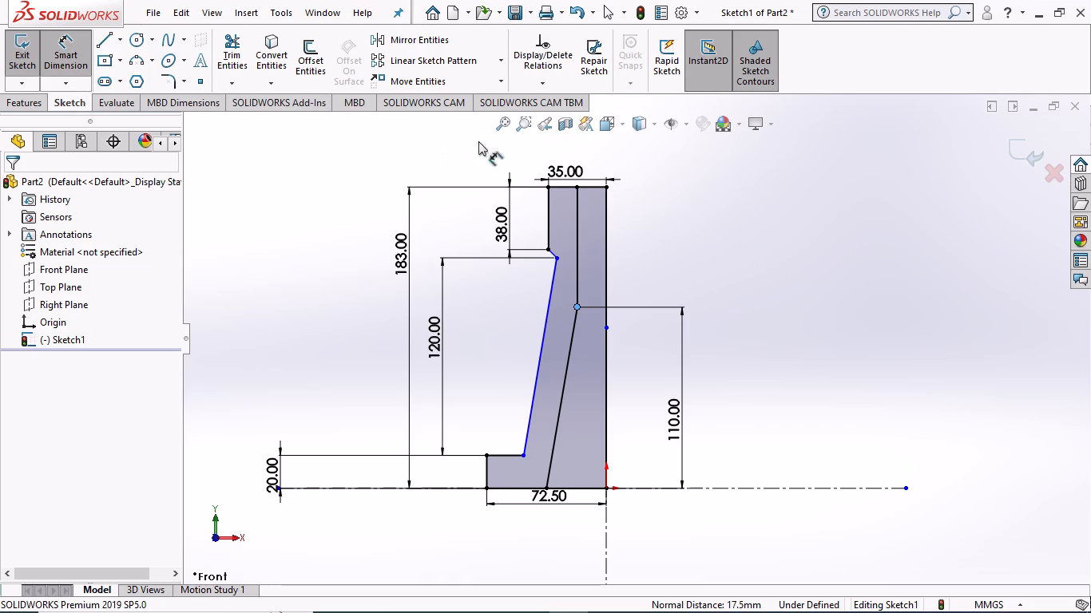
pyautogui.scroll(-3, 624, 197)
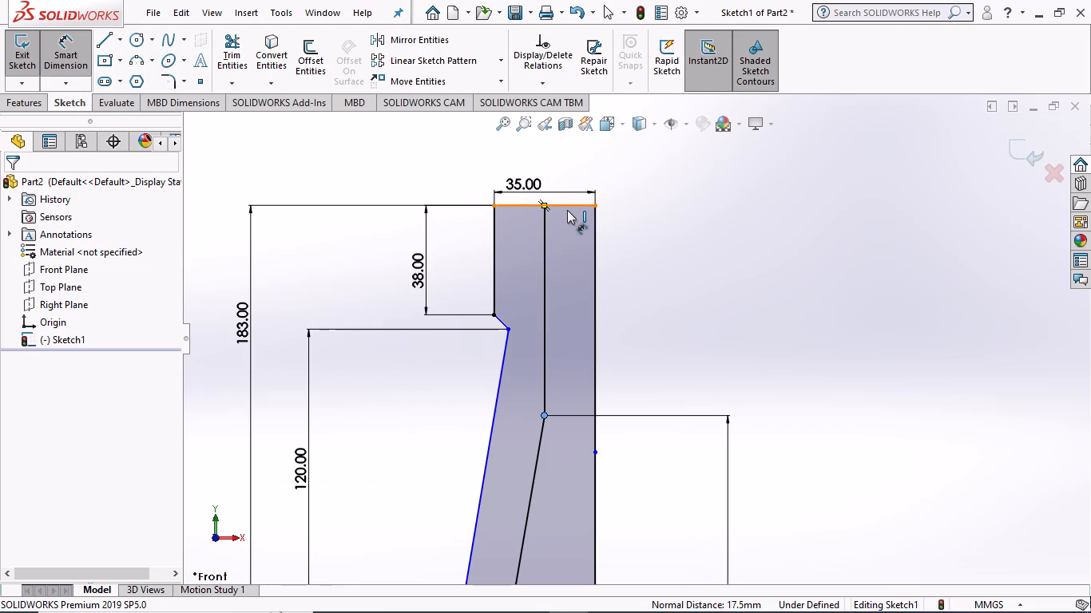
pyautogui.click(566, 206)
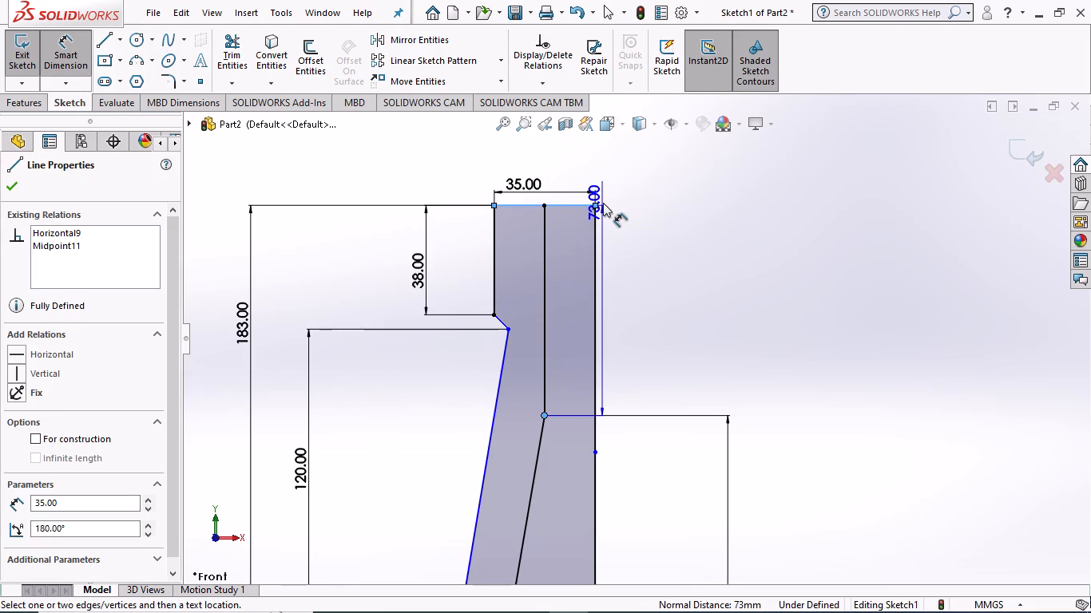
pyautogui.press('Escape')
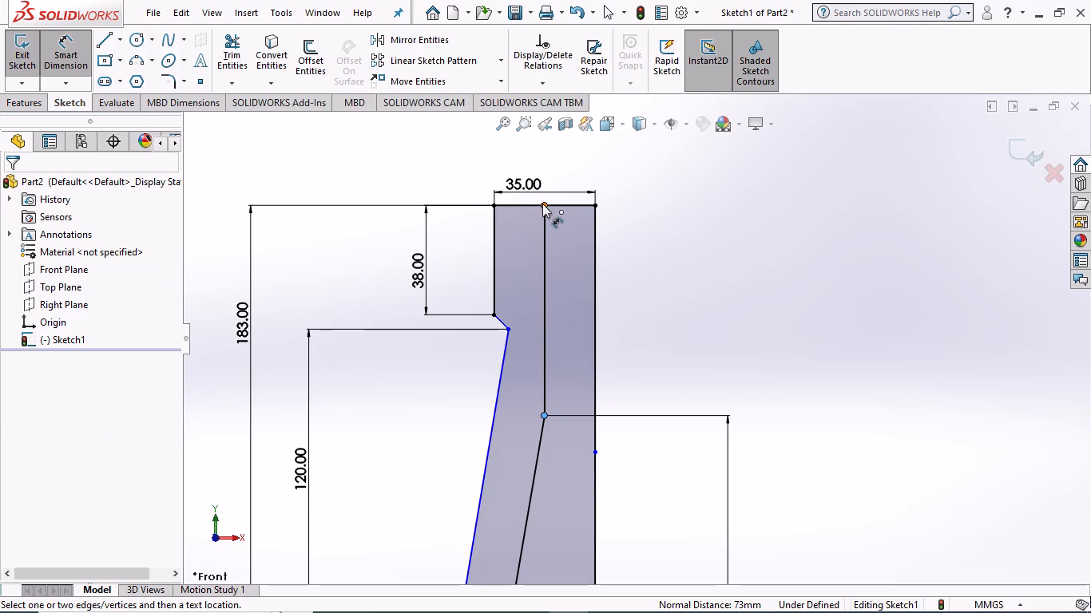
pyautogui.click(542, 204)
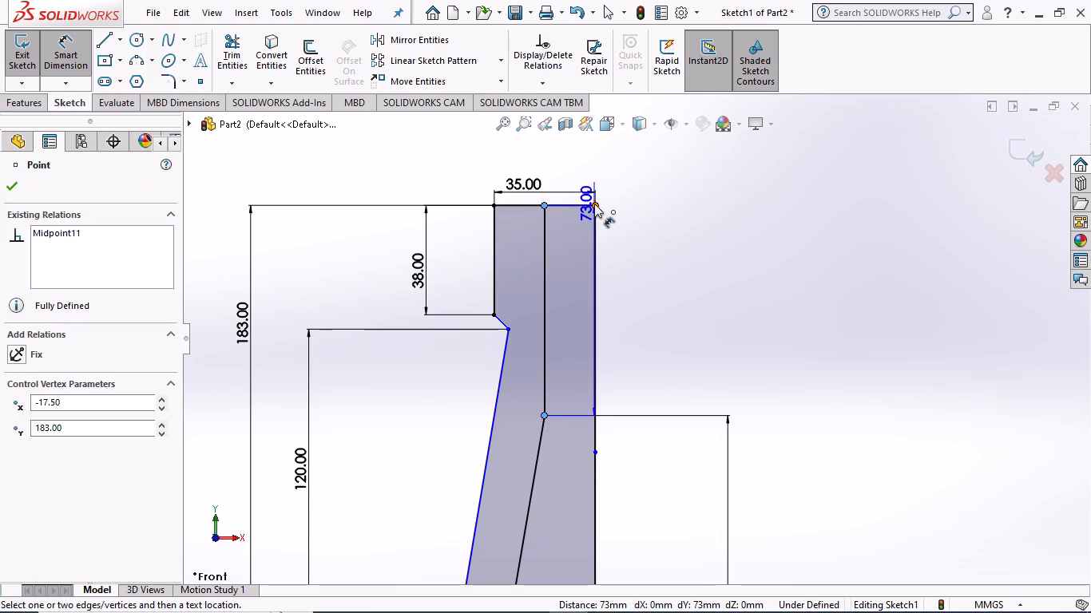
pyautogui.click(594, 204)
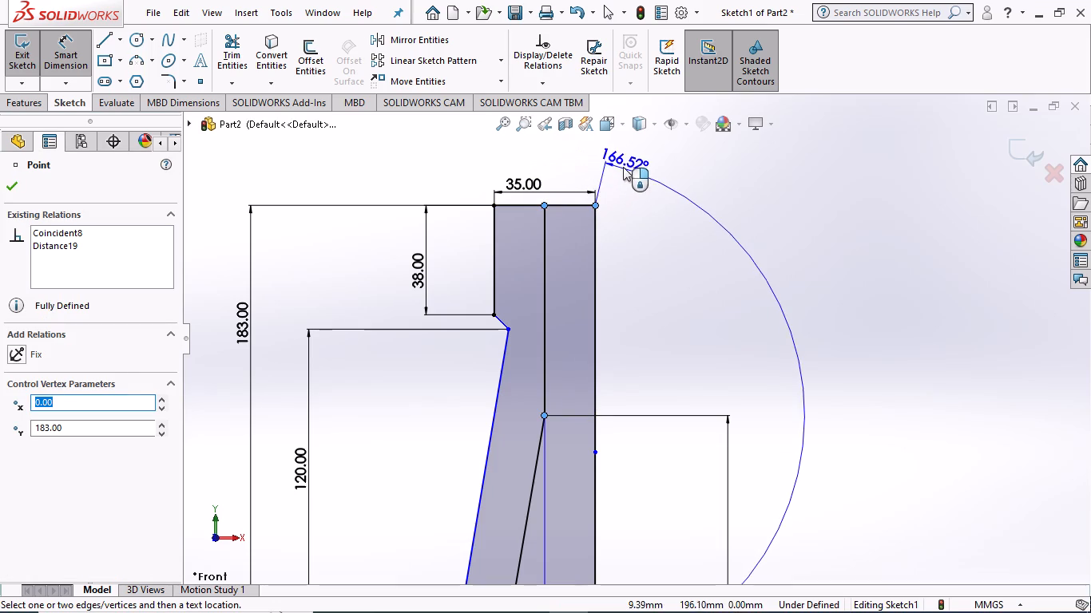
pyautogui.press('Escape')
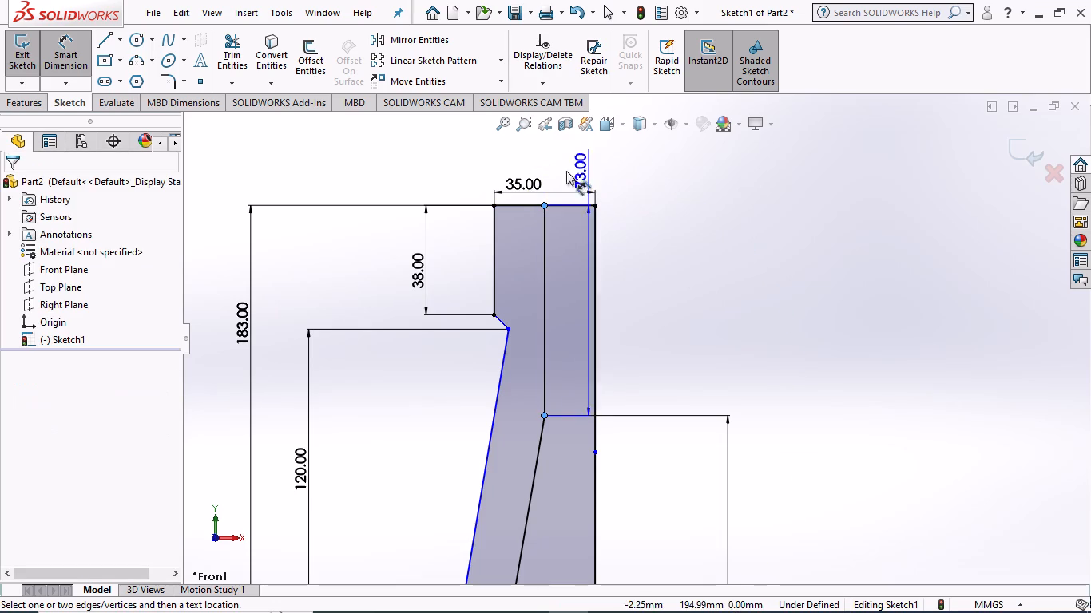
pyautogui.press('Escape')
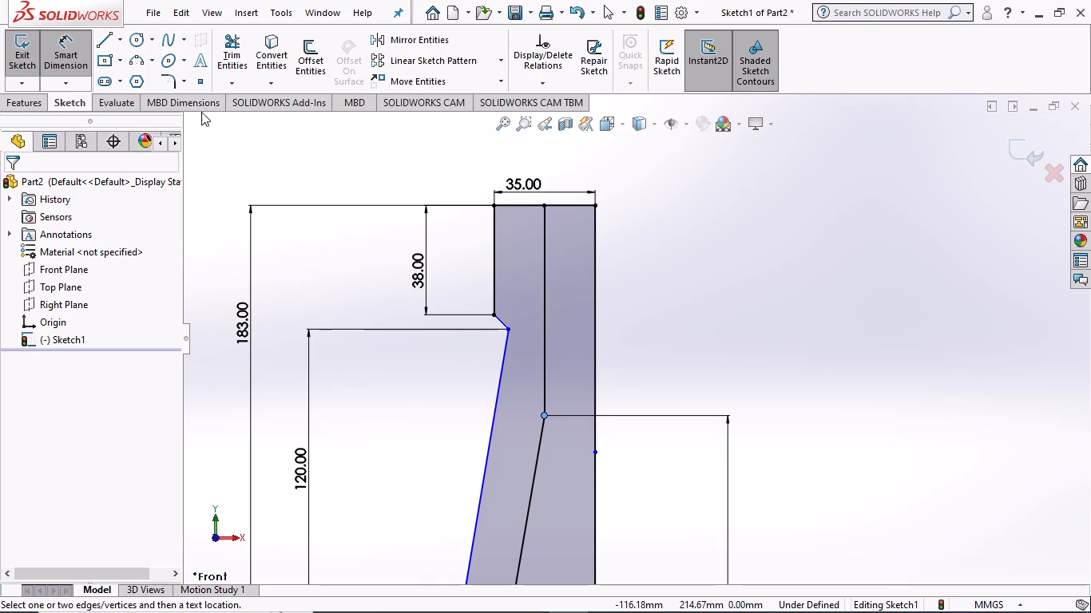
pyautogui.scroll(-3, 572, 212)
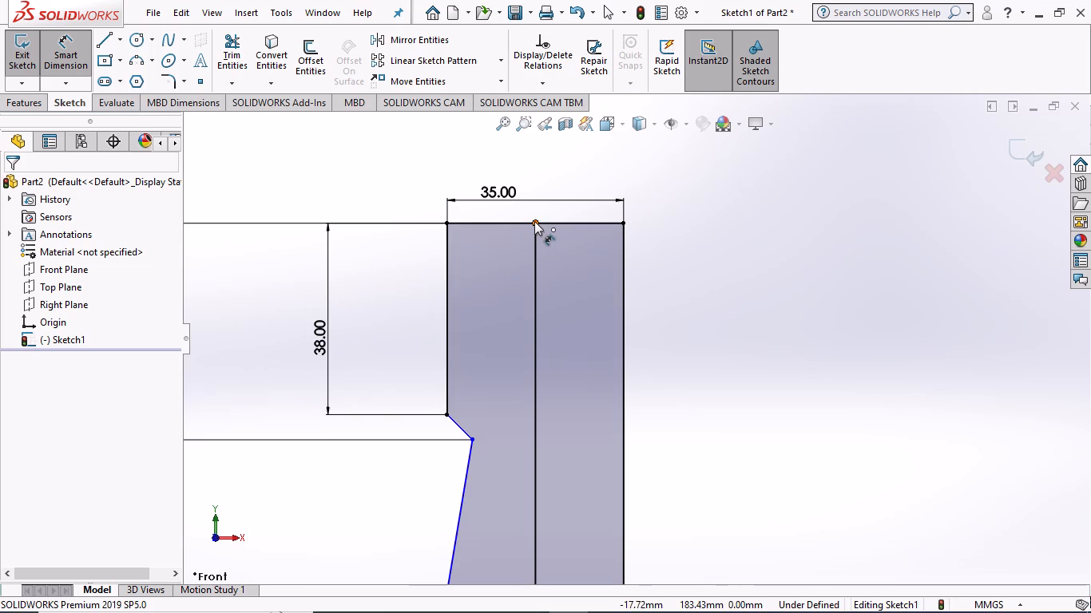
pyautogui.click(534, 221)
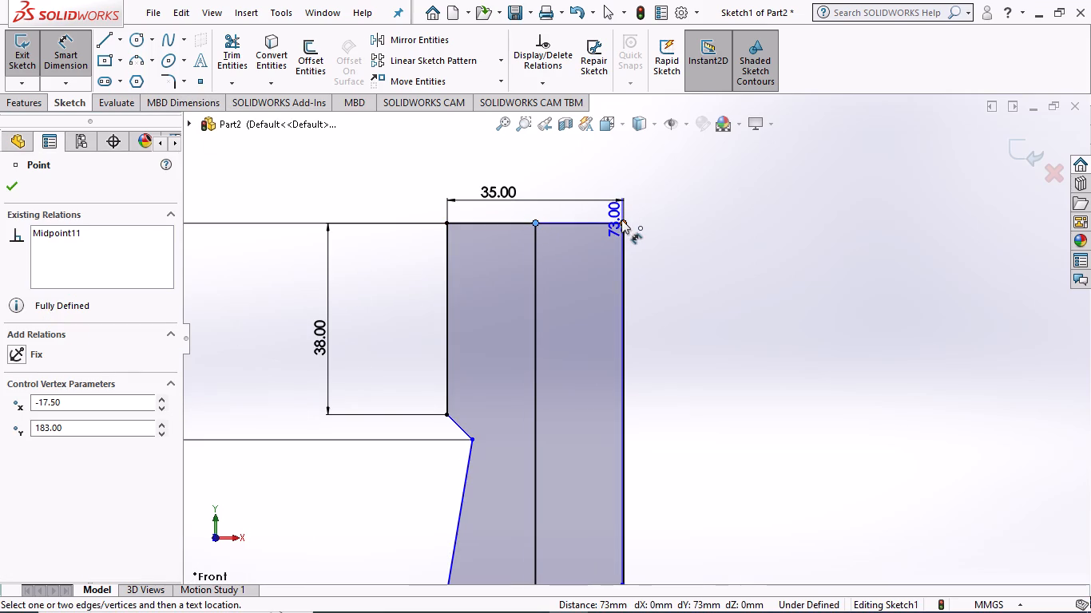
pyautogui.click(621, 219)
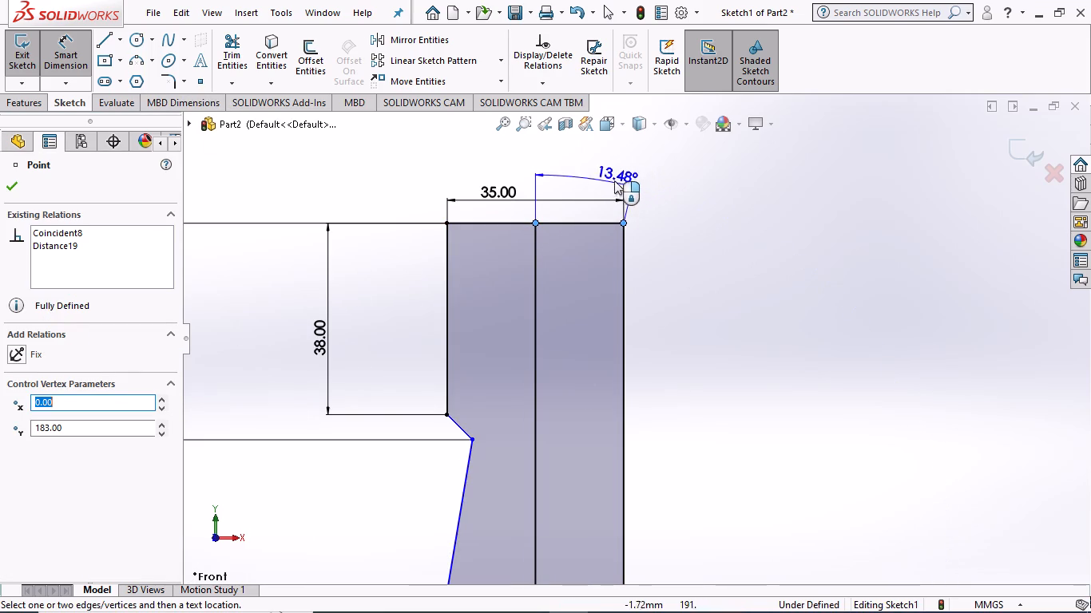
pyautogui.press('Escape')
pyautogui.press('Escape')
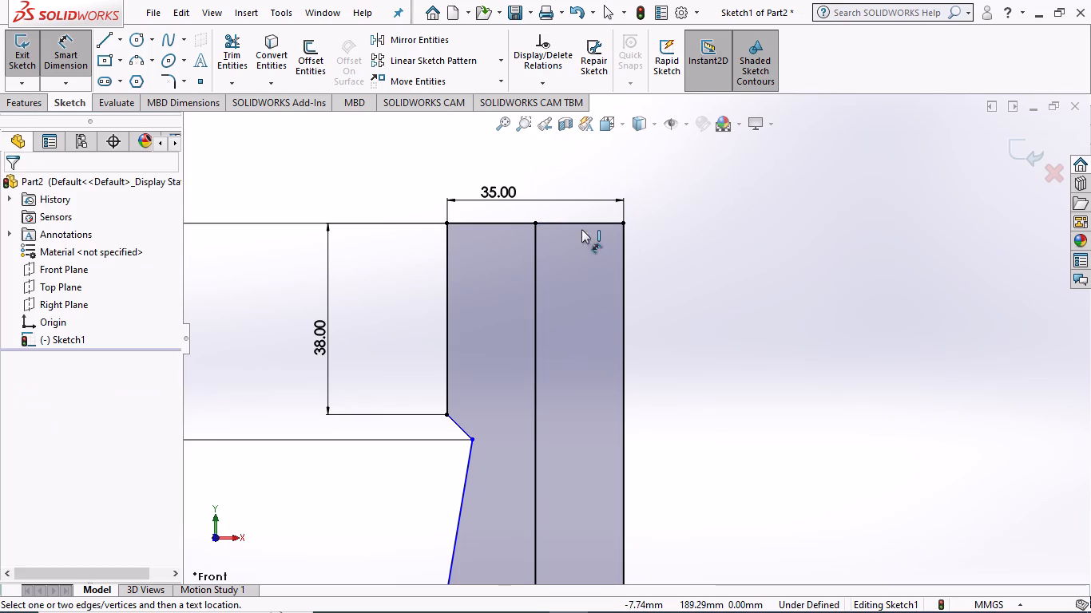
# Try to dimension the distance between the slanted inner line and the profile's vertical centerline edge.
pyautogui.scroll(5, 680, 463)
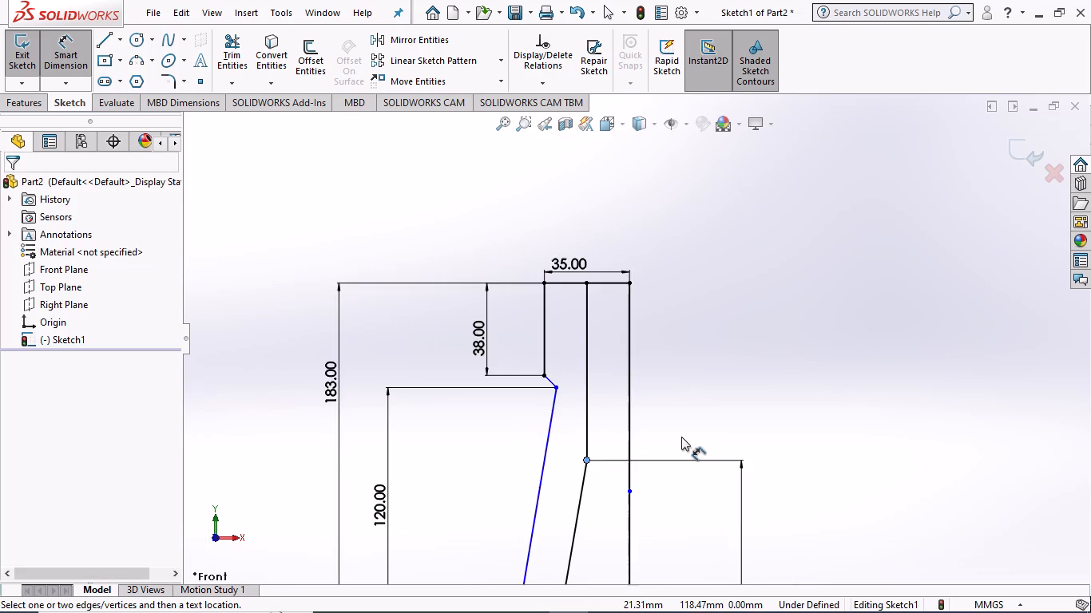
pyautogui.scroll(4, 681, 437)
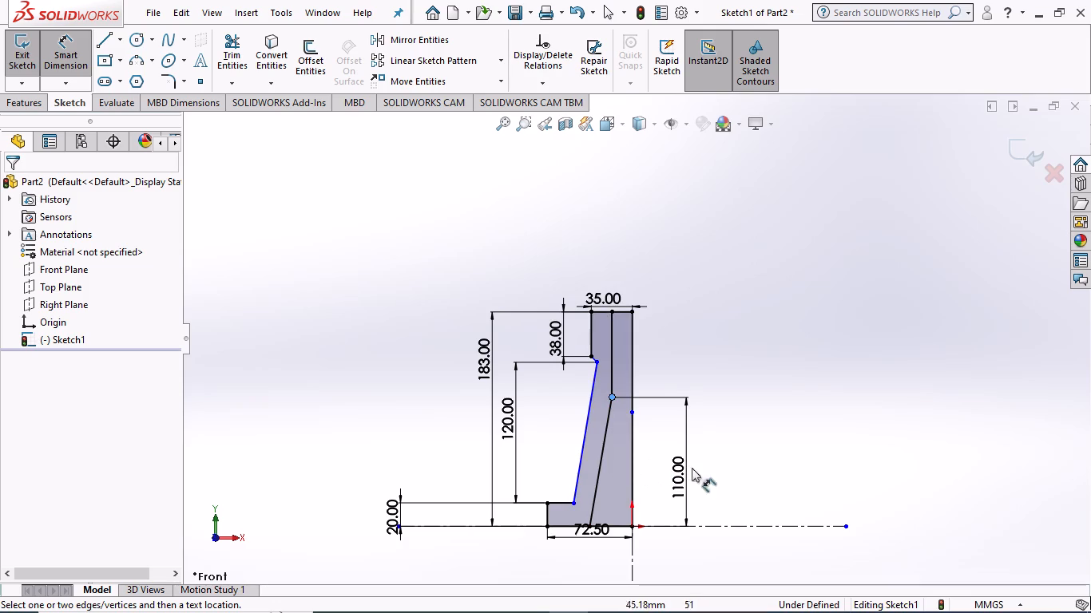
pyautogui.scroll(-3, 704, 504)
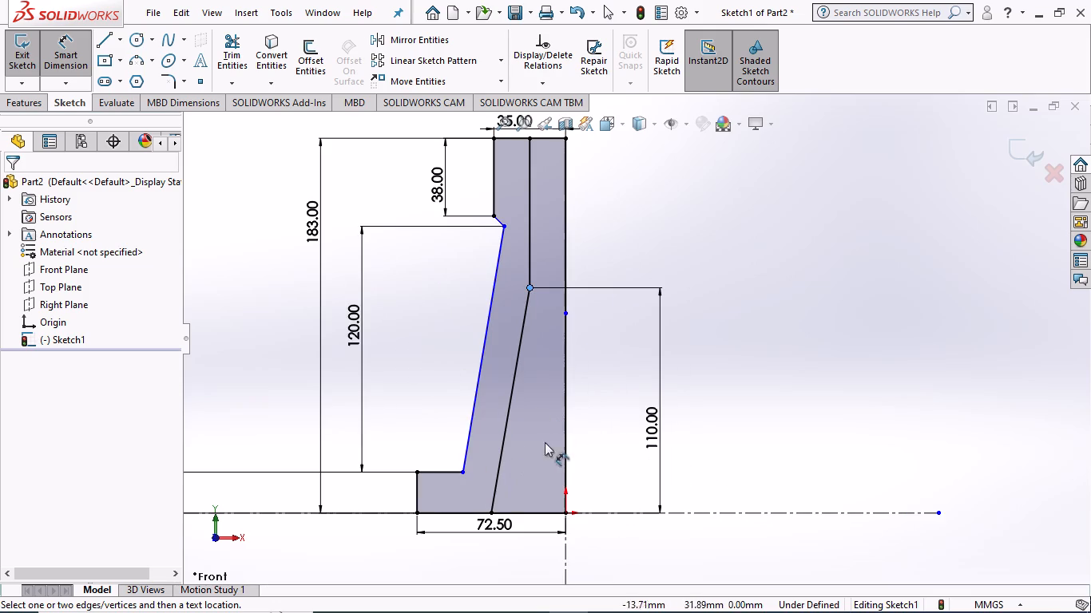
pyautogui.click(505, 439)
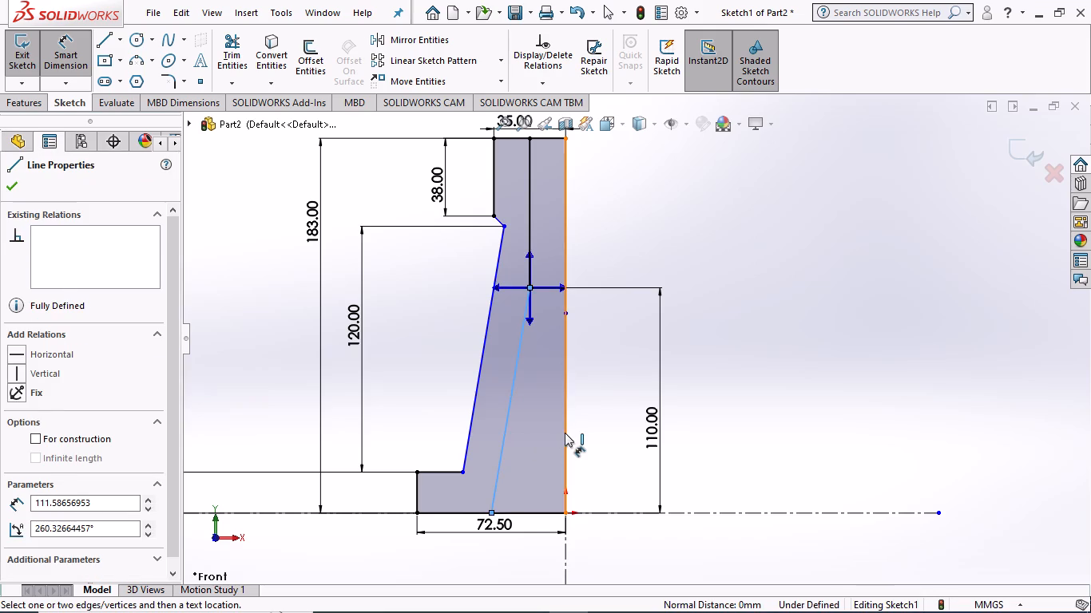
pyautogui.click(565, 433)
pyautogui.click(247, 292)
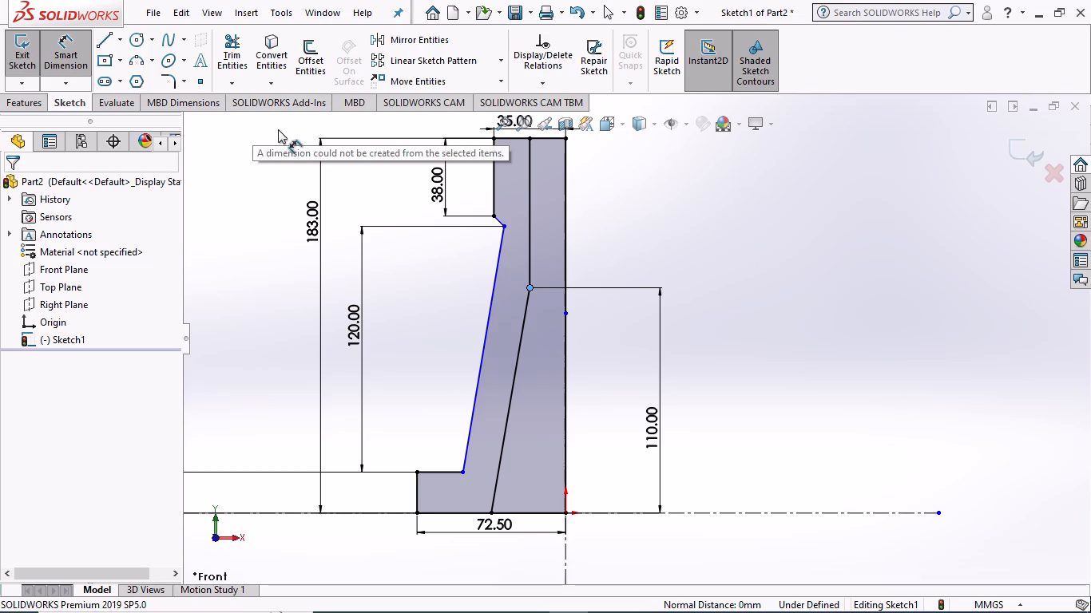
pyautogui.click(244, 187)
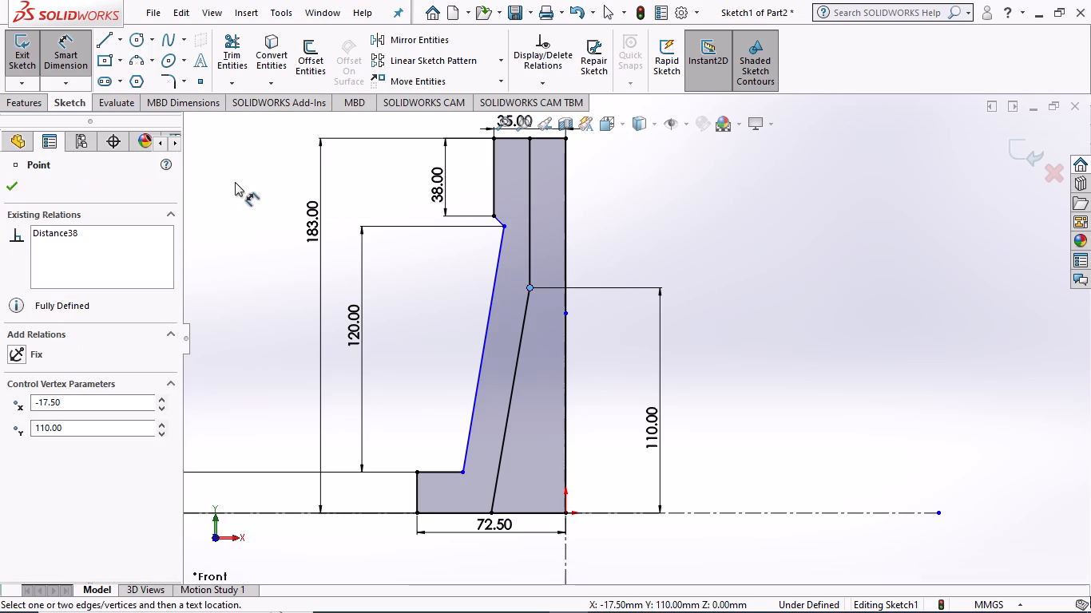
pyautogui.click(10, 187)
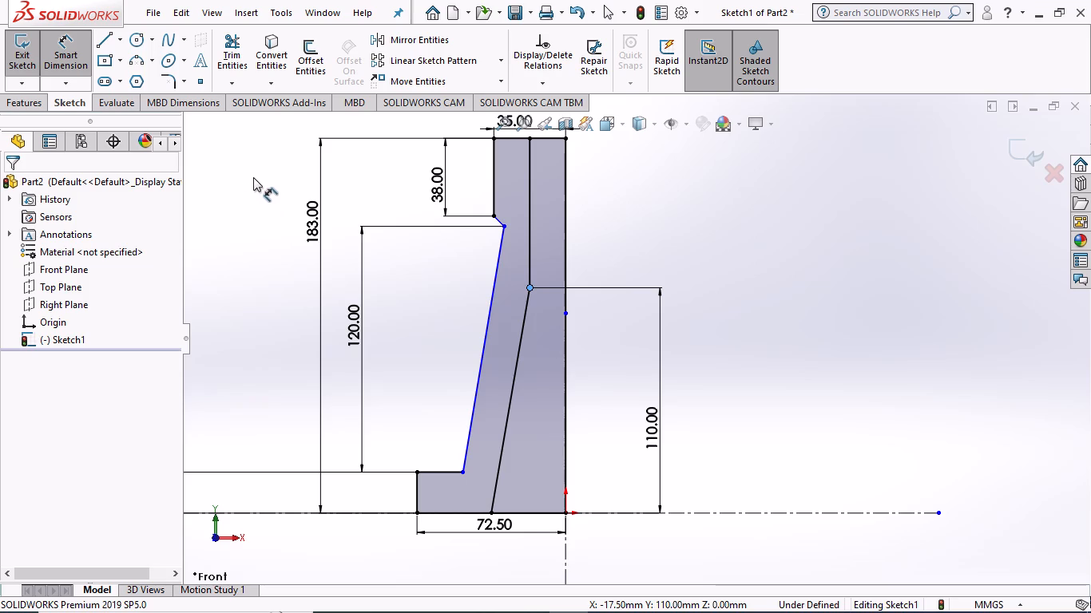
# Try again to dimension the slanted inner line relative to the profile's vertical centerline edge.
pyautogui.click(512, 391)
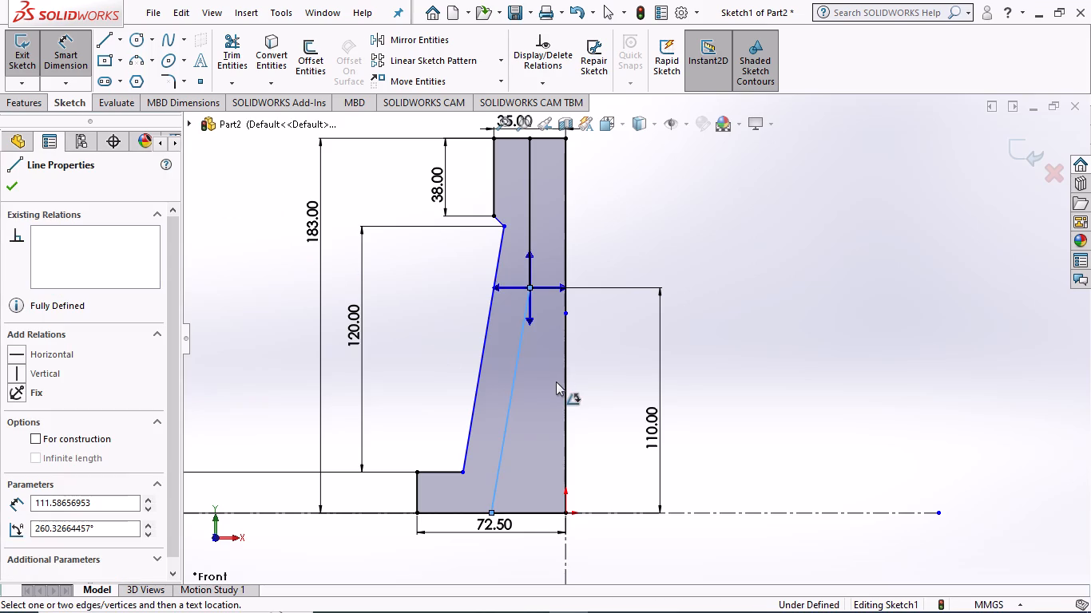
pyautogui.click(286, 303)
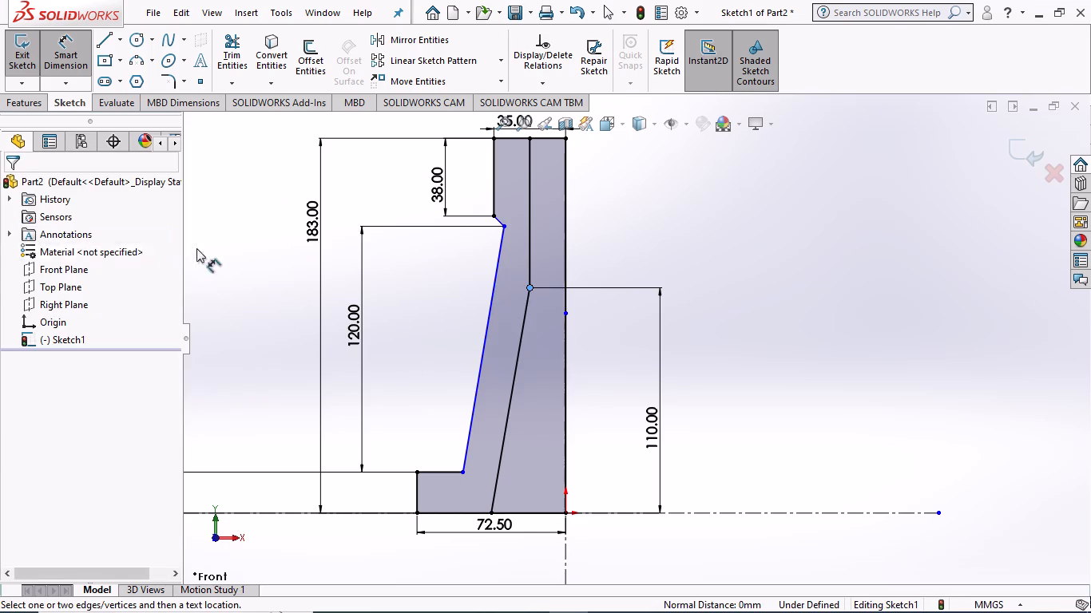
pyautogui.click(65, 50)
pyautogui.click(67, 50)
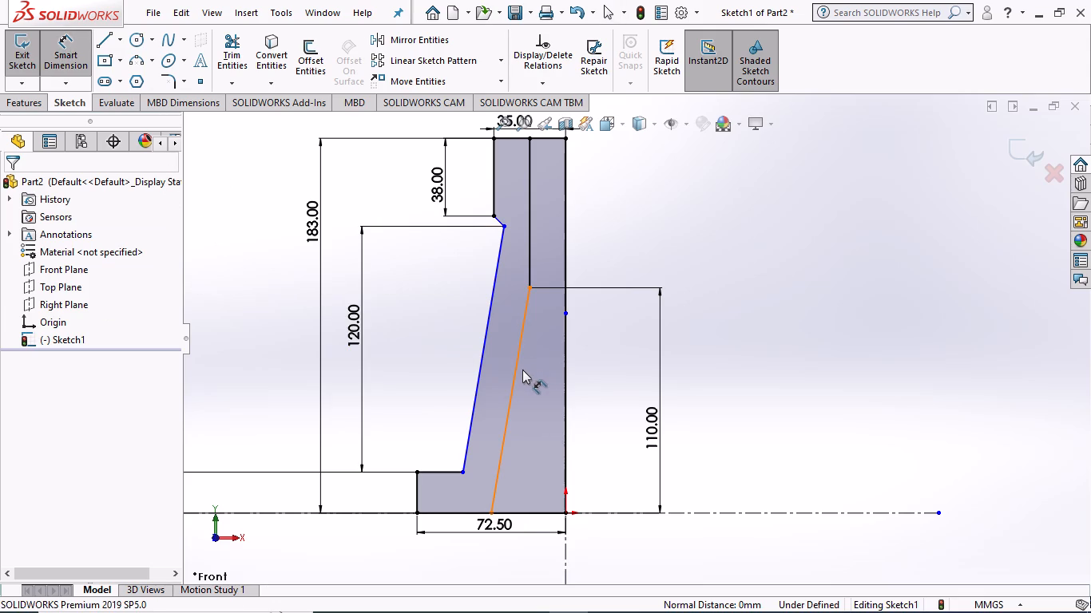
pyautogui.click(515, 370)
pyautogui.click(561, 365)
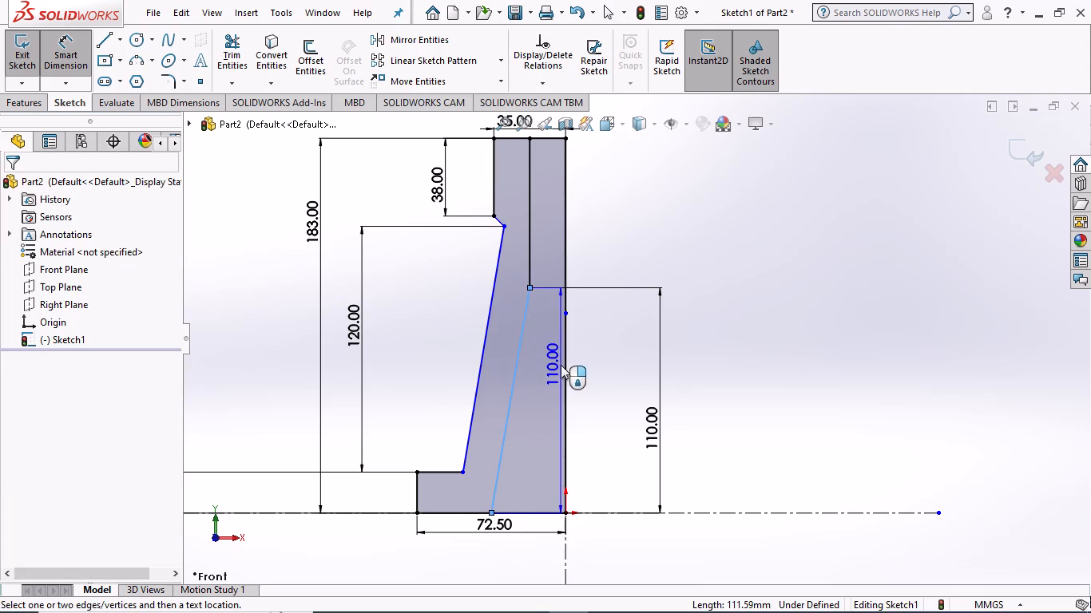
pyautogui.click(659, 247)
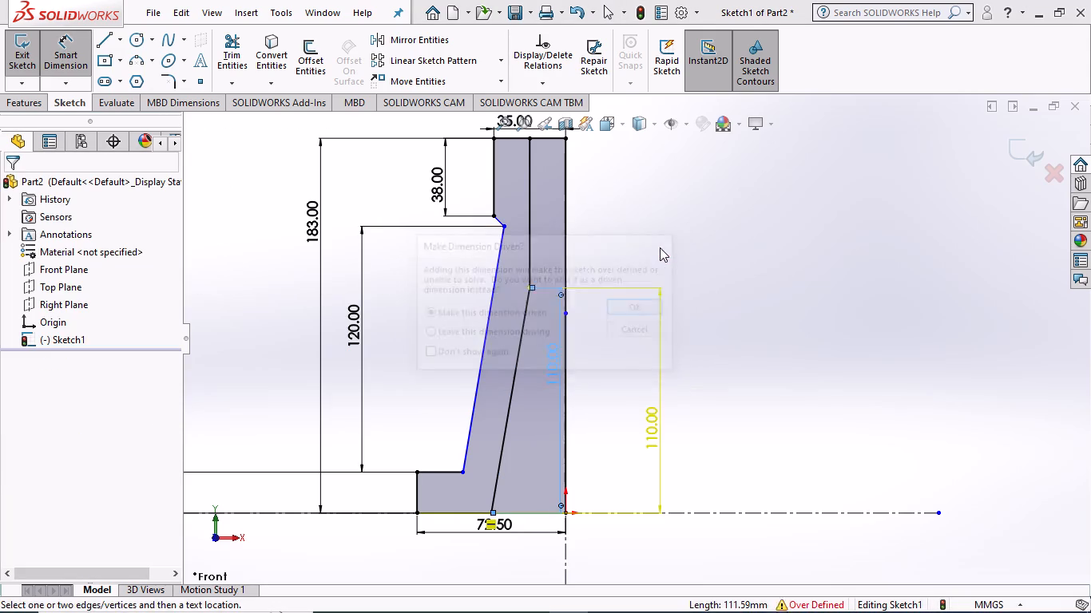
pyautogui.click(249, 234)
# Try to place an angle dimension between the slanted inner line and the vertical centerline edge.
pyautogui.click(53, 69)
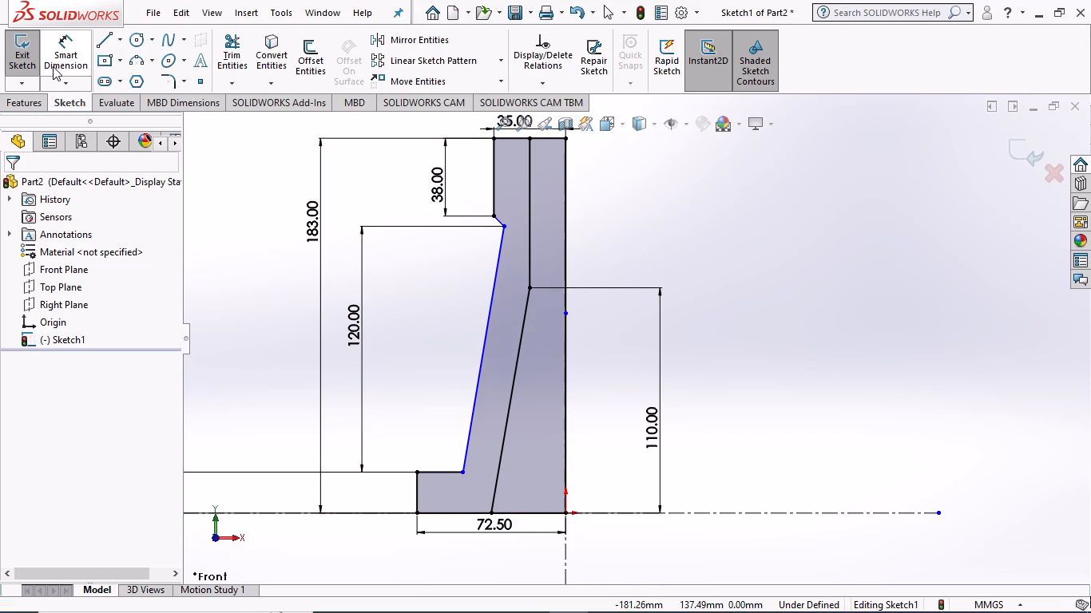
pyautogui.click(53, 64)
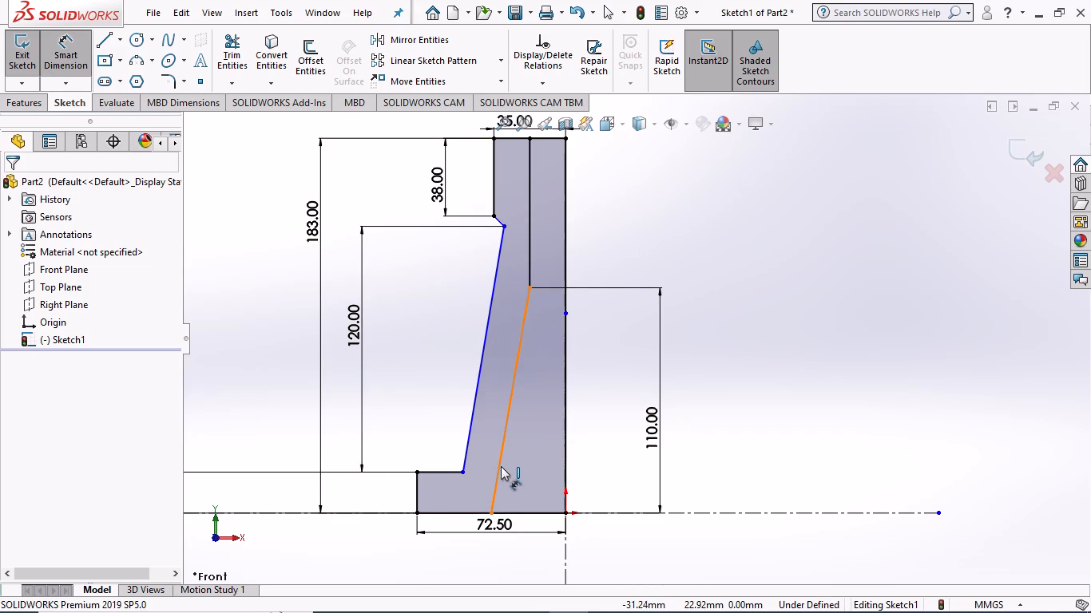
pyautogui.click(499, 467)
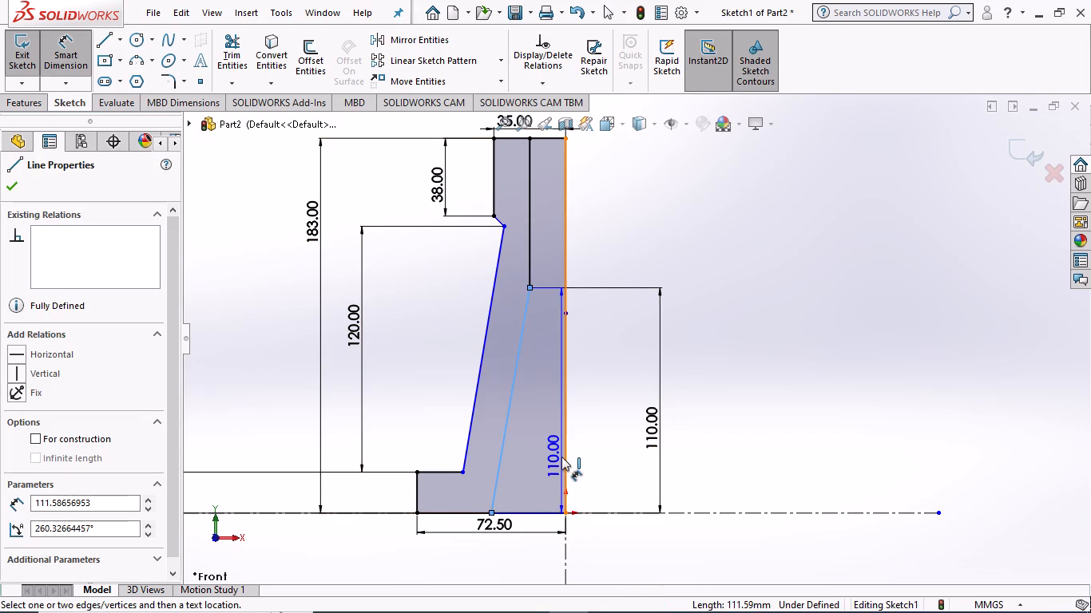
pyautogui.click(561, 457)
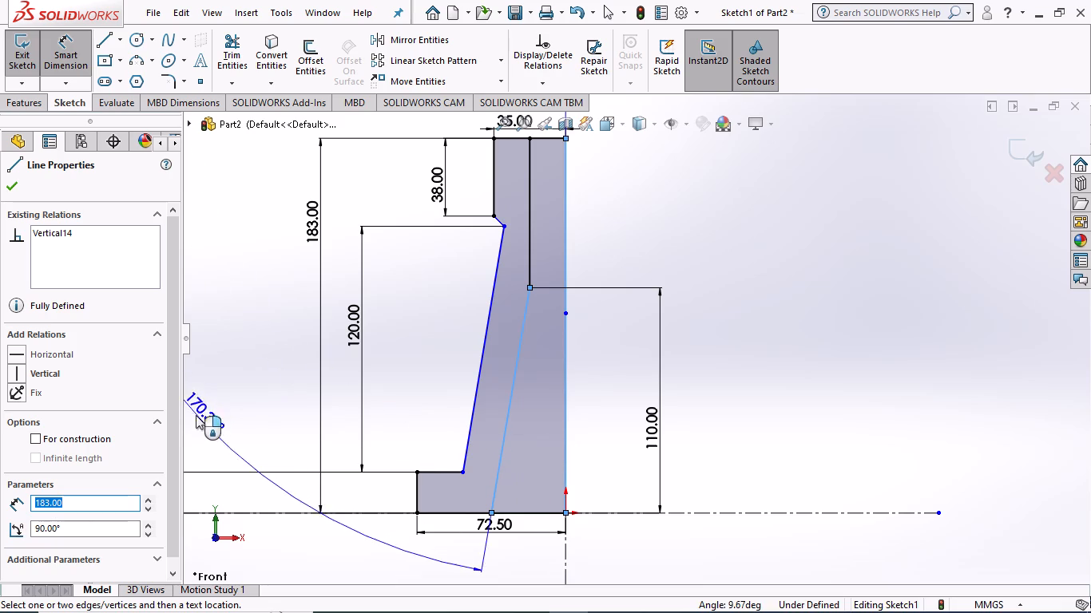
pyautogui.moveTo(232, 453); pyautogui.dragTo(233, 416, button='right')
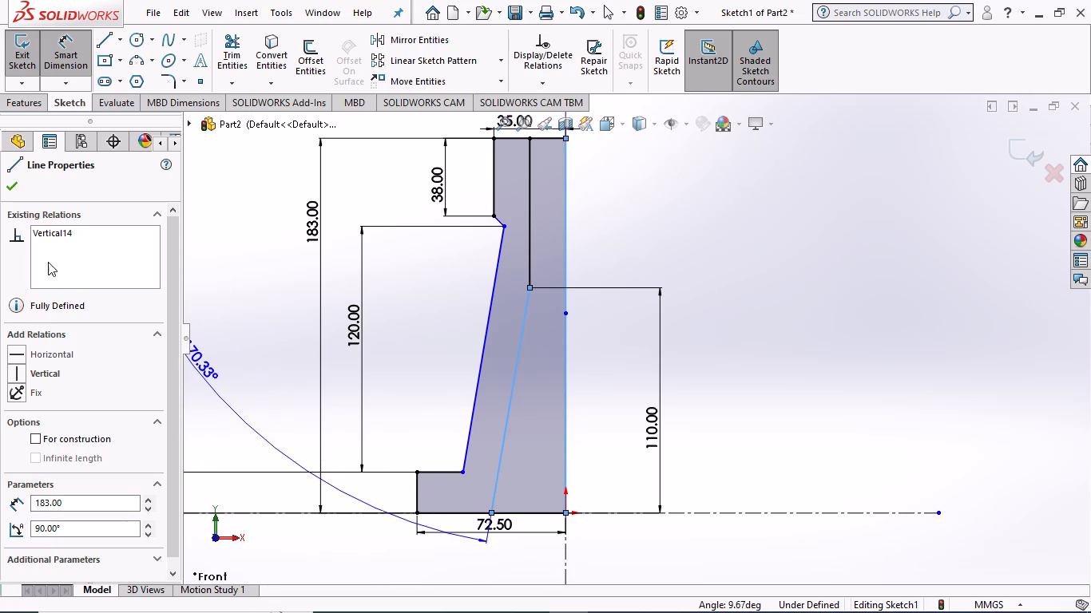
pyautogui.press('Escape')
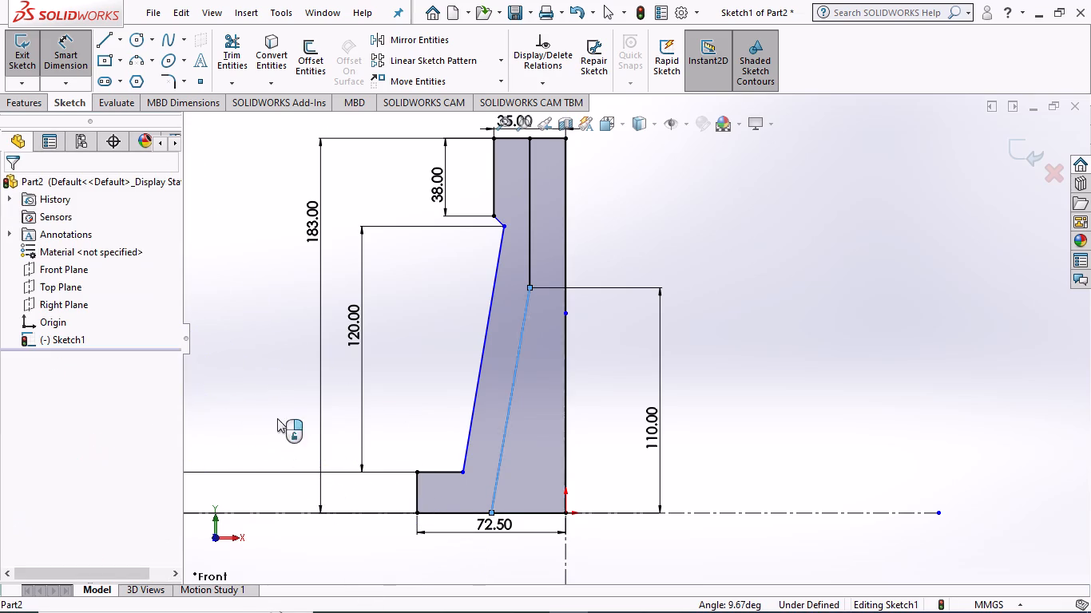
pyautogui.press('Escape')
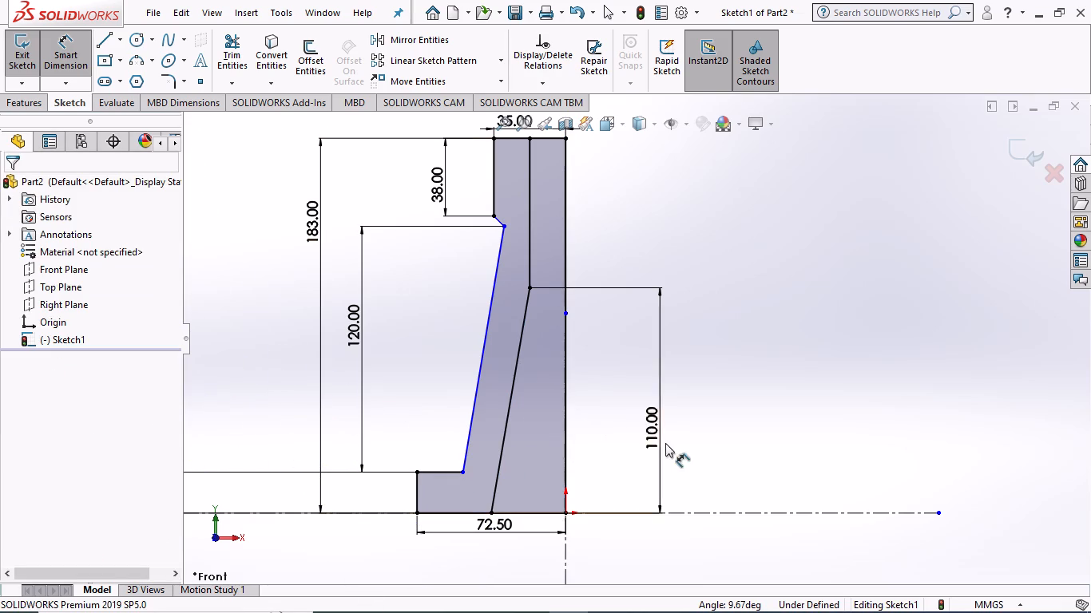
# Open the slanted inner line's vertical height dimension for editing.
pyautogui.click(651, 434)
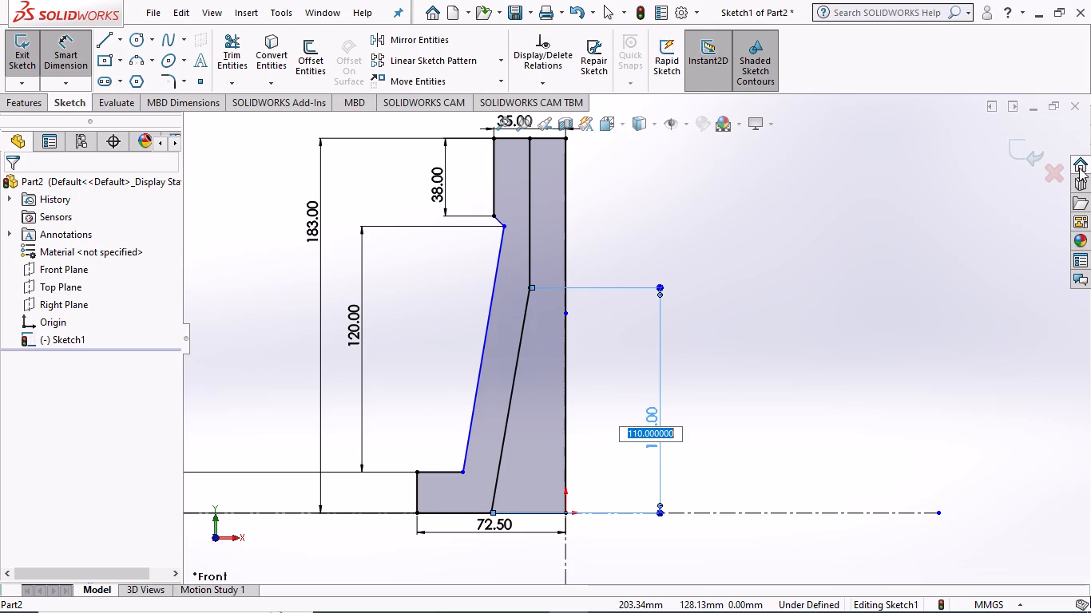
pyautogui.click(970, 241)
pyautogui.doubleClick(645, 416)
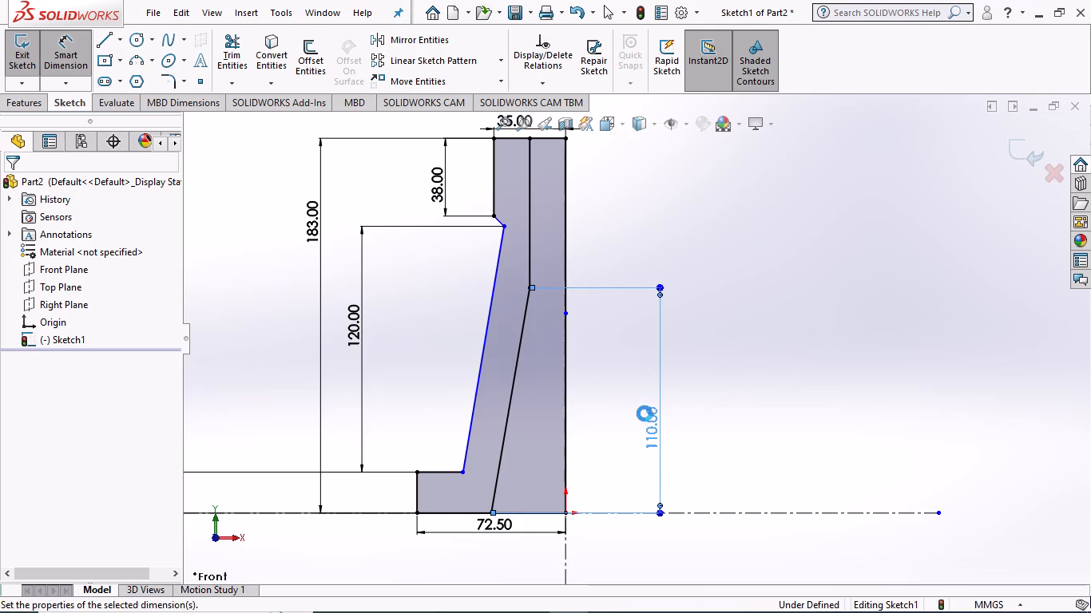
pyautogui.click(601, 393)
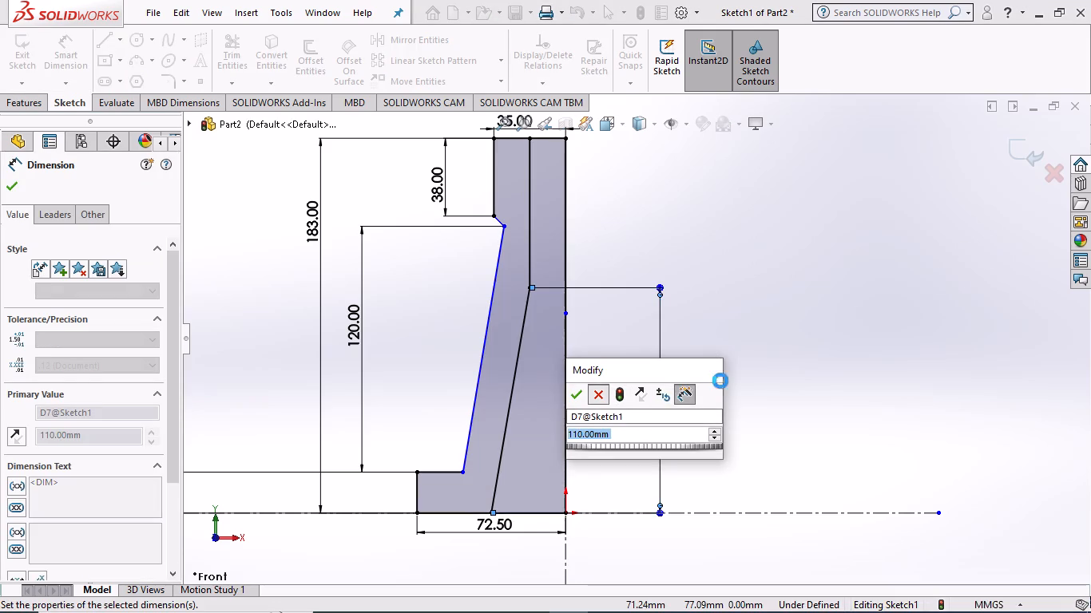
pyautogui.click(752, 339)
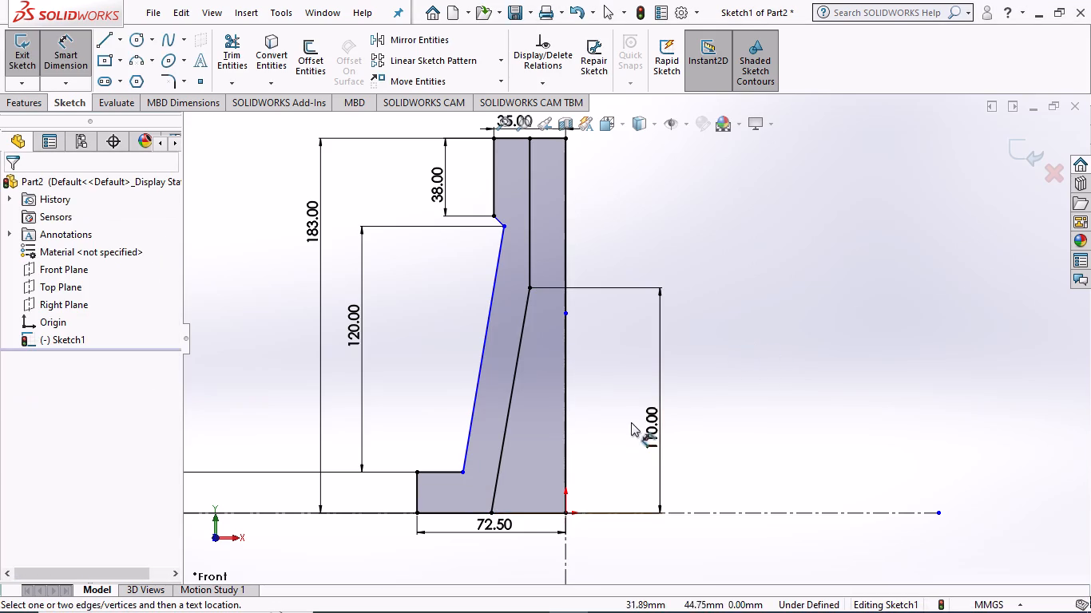
# Delete the slanted inner line's 110 mm vertical height dimension.
pyautogui.rightClick(652, 423)
pyautogui.click(728, 339)
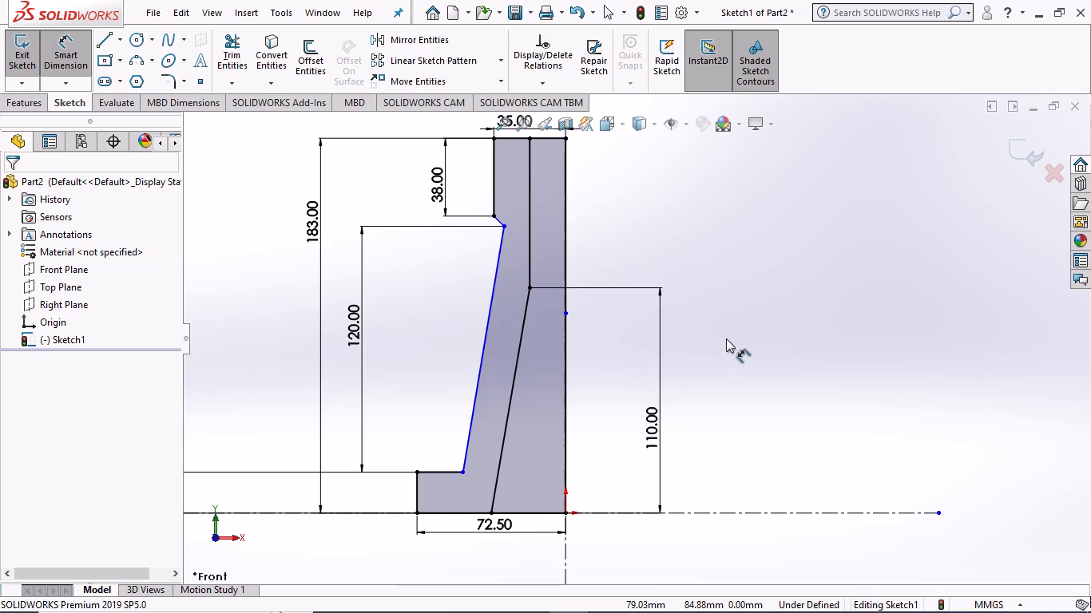
pyautogui.rightClick(653, 421)
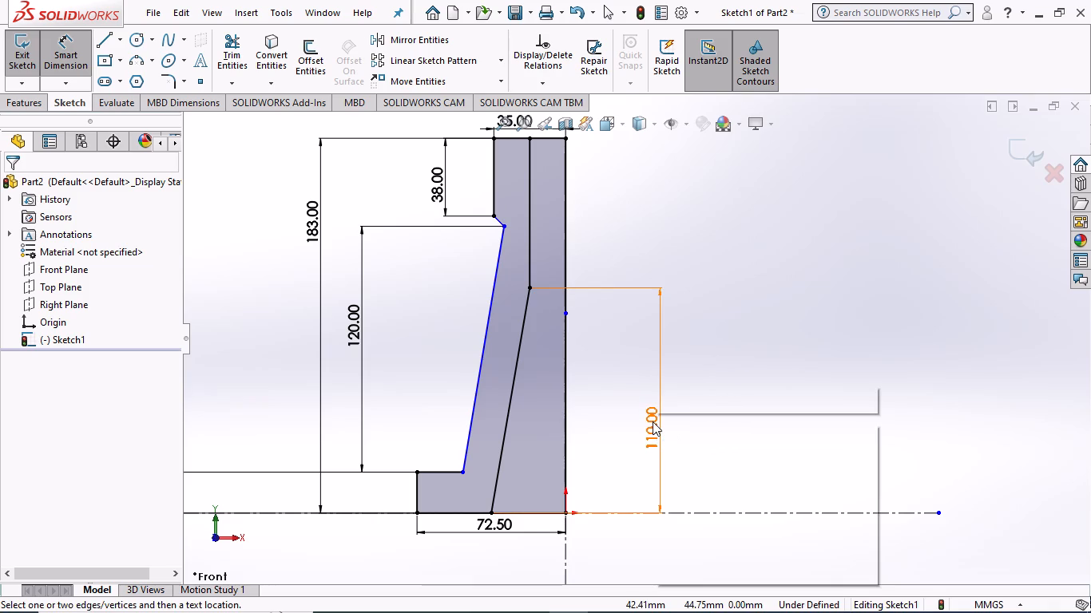
pyautogui.click(734, 334)
pyautogui.click(54, 55)
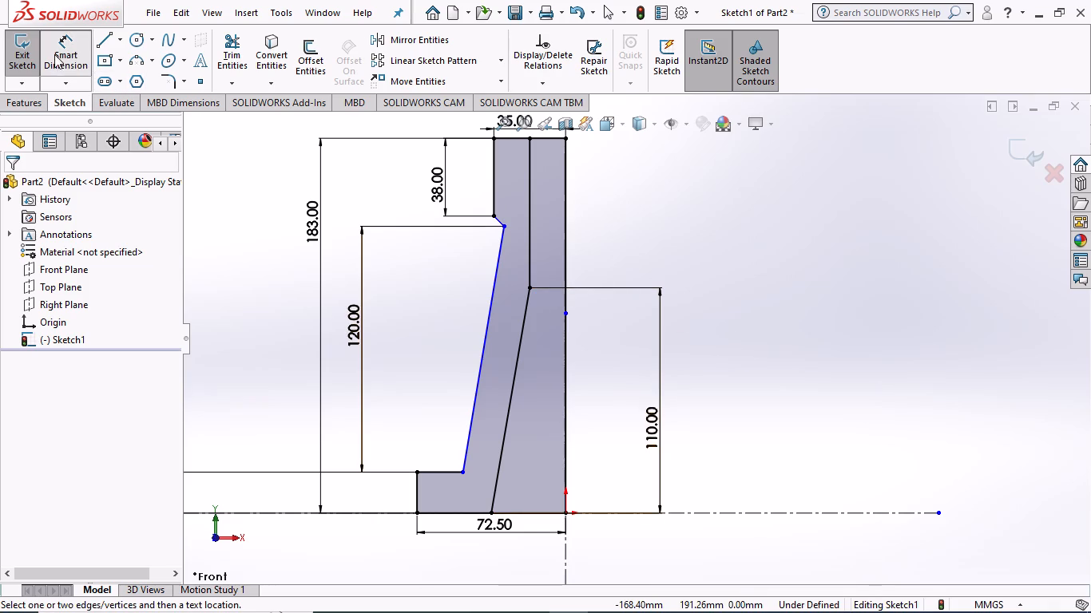
pyautogui.rightClick(651, 425)
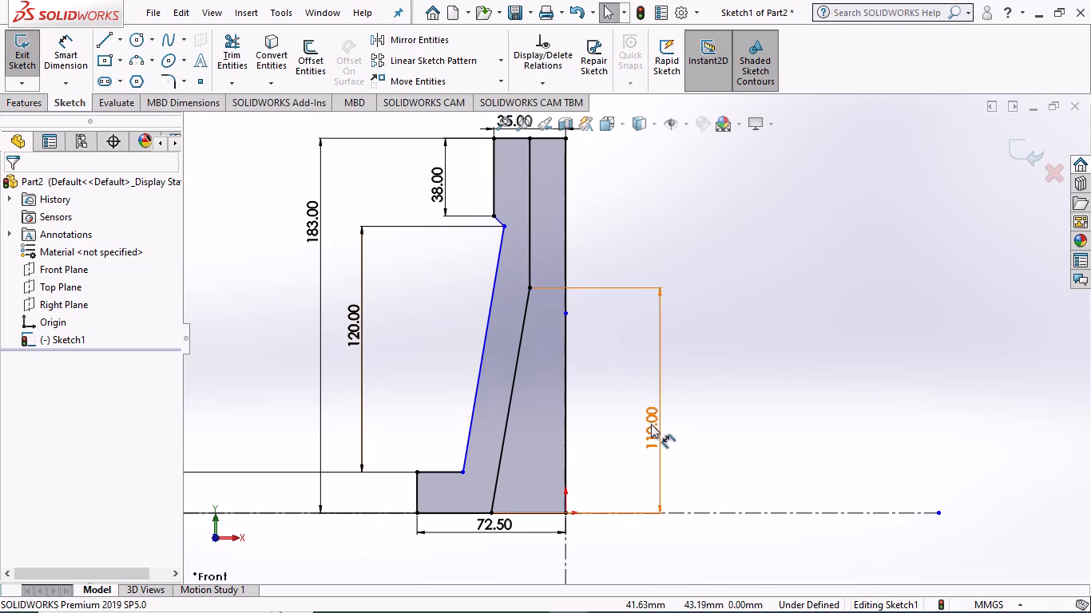
pyautogui.click(684, 408)
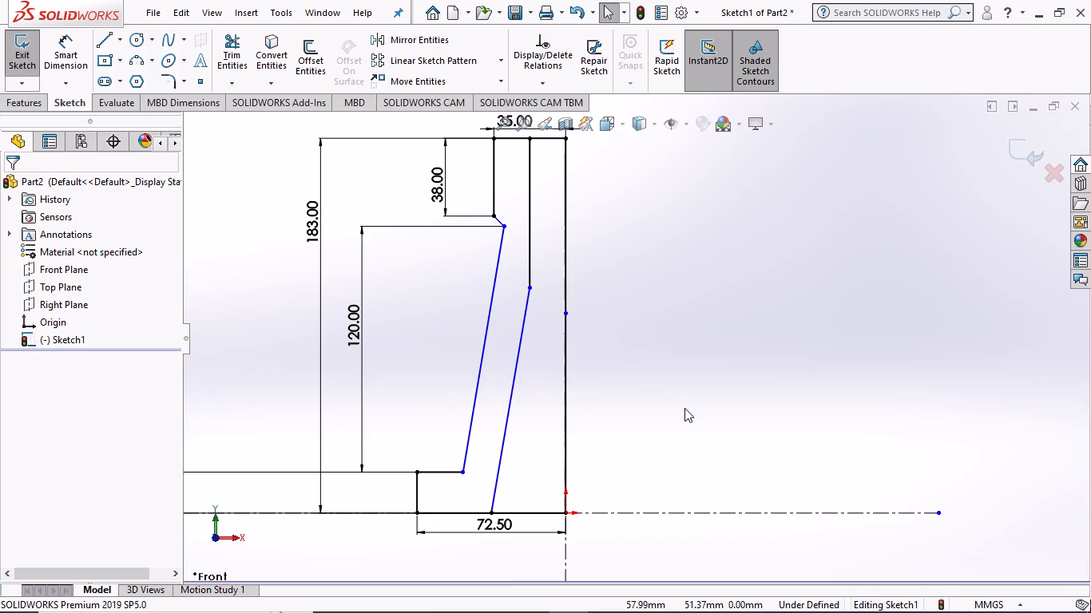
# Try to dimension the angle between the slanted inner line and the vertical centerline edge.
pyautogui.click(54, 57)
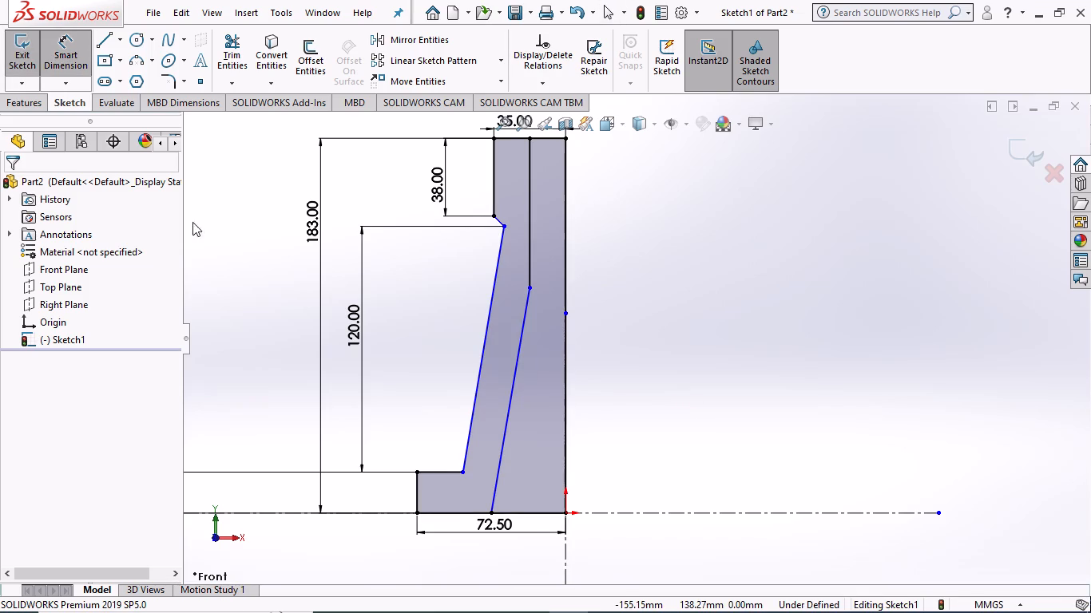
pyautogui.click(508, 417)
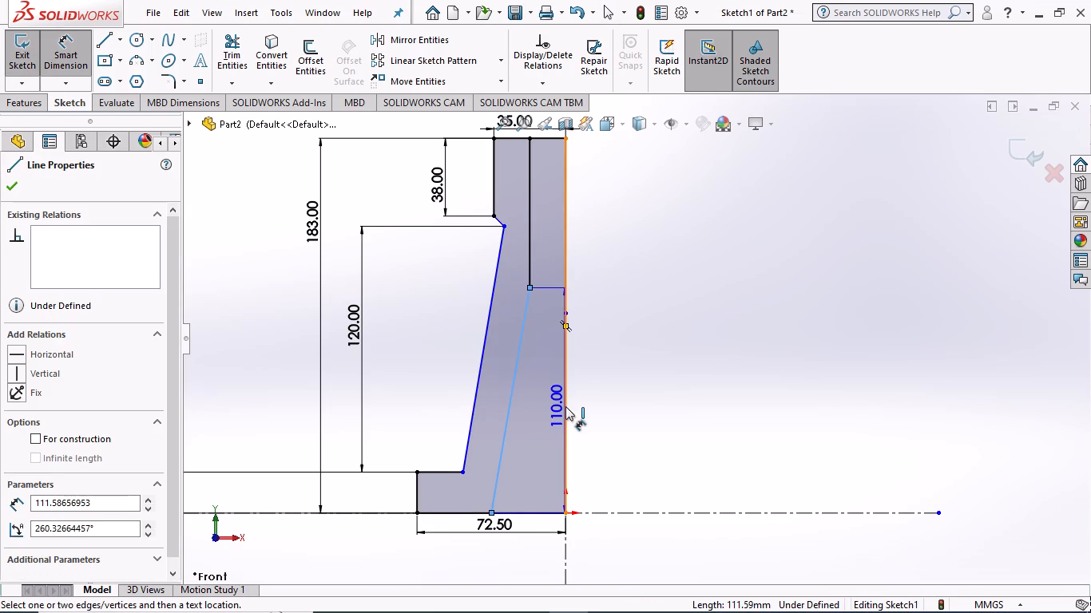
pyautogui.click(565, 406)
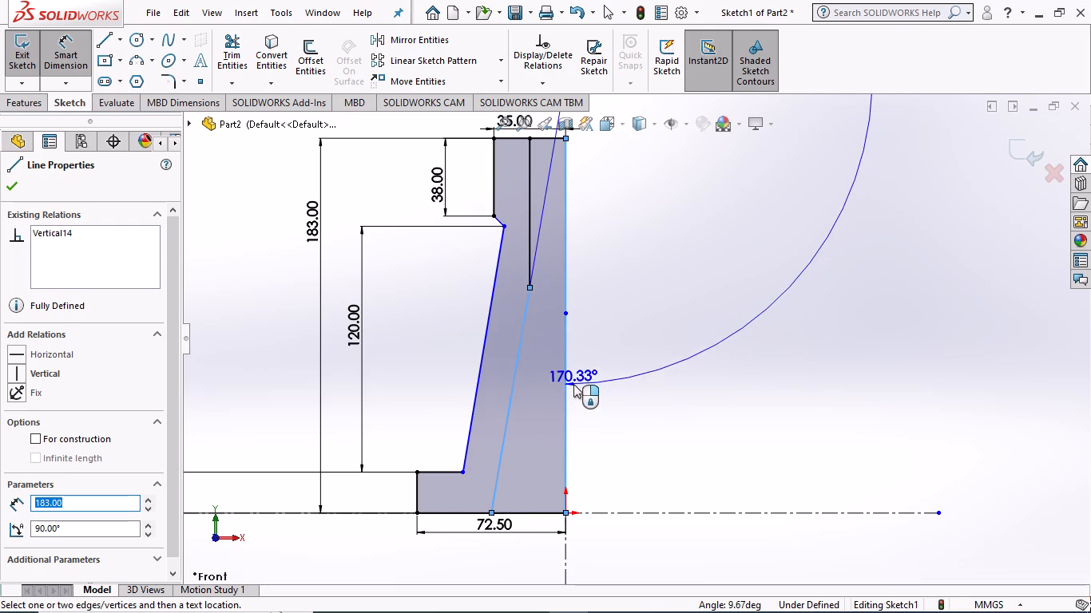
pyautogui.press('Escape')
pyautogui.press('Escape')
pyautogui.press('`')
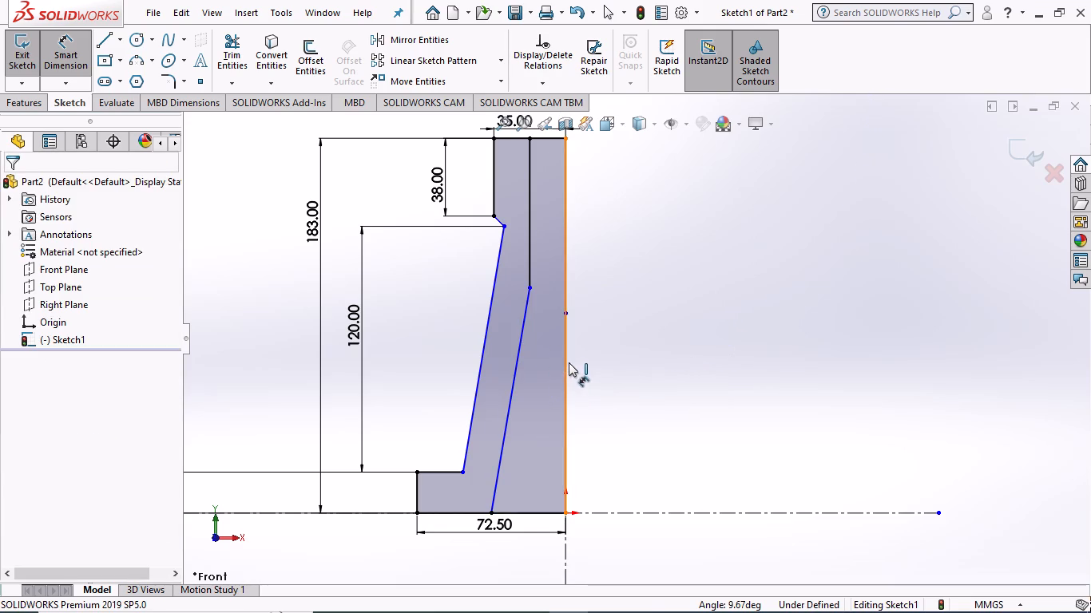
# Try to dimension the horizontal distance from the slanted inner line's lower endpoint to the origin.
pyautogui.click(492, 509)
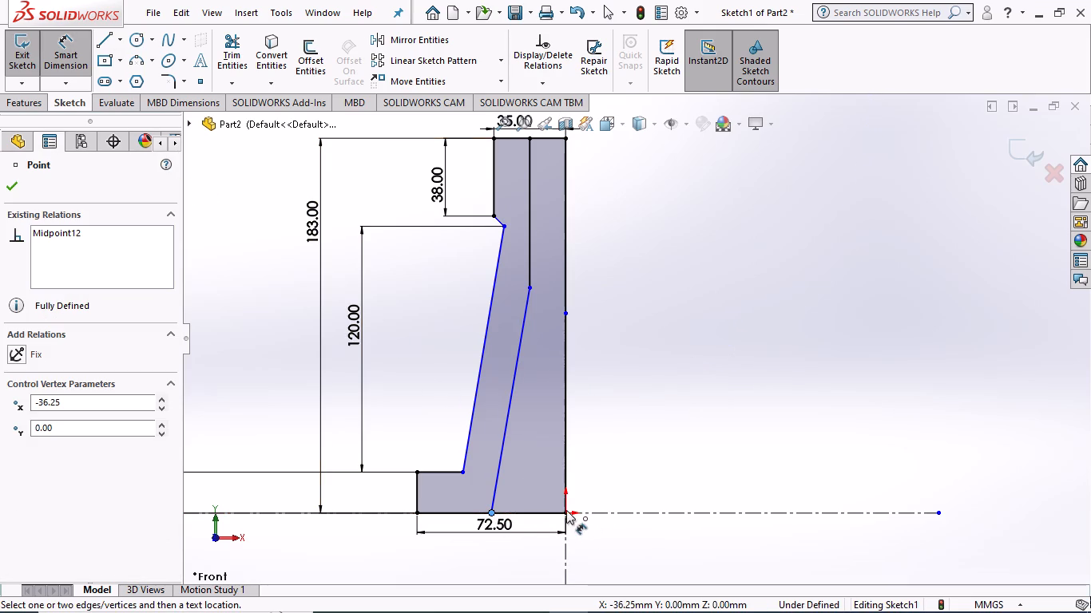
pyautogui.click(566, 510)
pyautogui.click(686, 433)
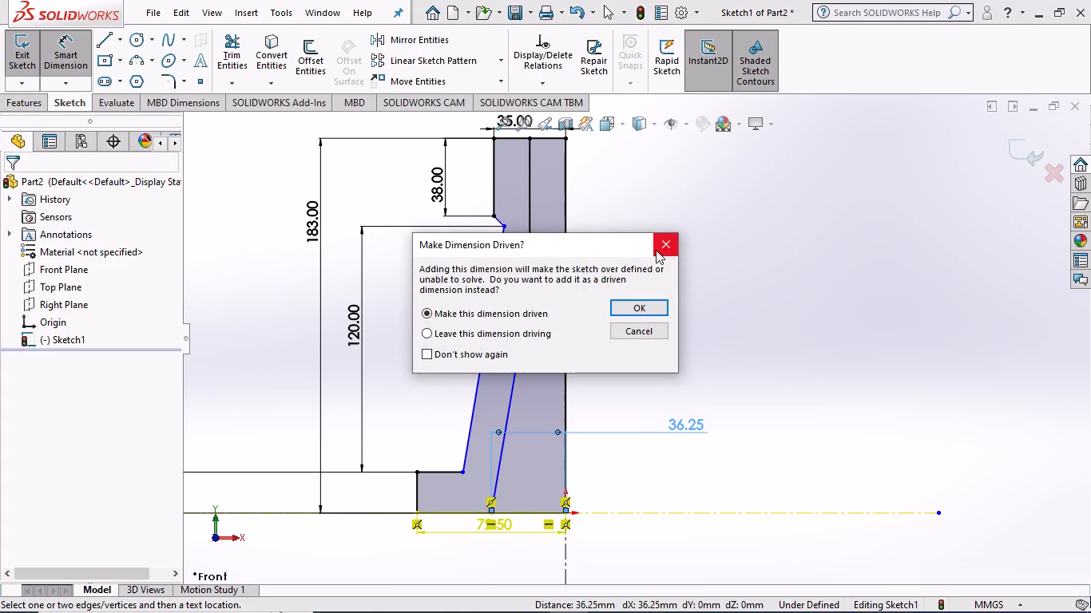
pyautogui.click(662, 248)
# Delete the 72.5 mm width dimension of the profile's base.
pyautogui.click(477, 531)
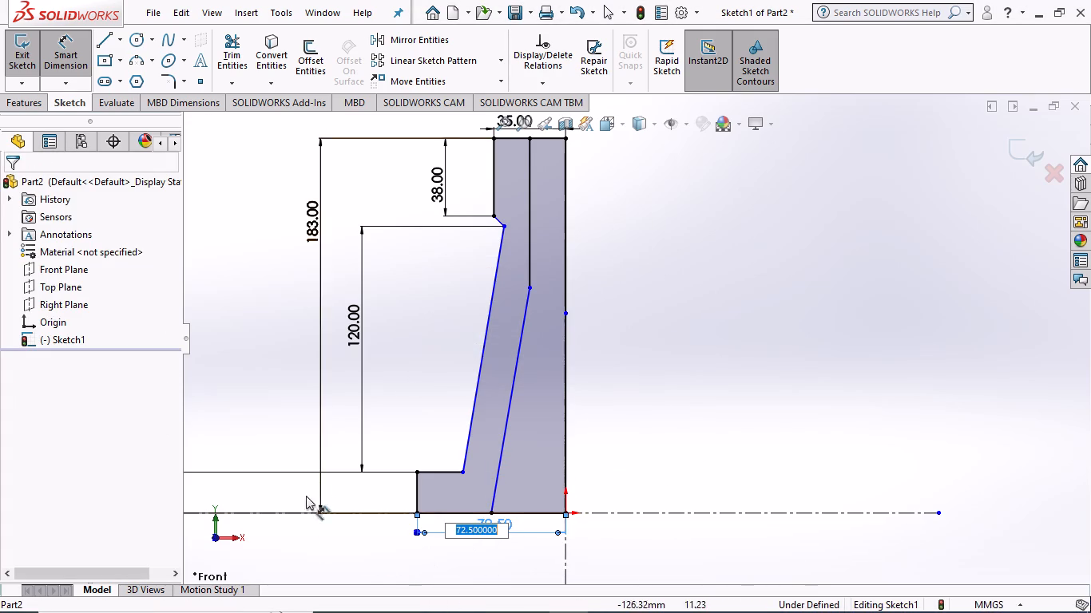
pyautogui.click(295, 540)
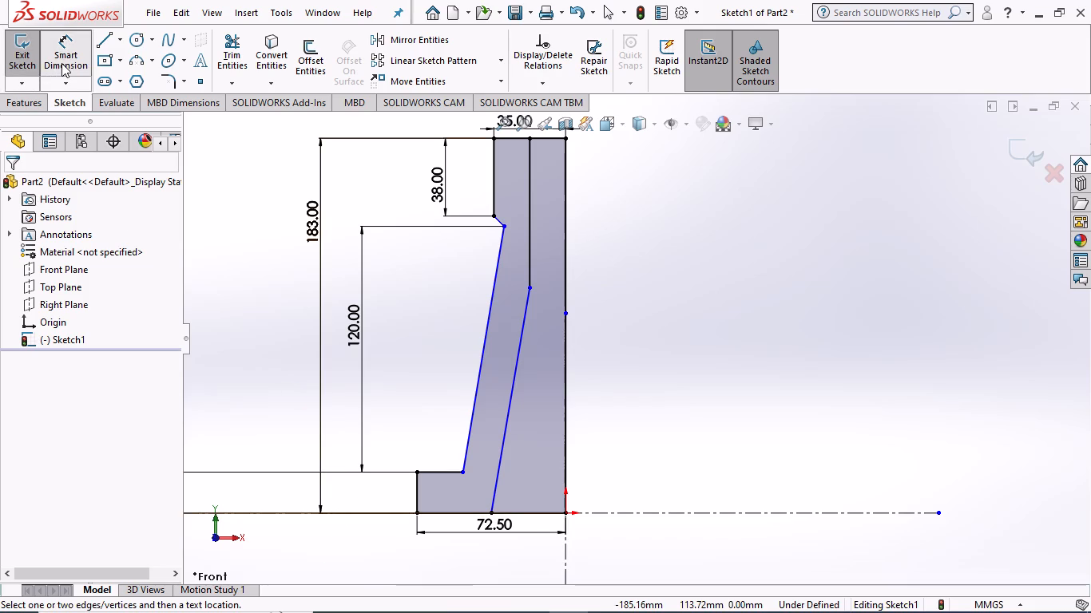
pyautogui.click(64, 62)
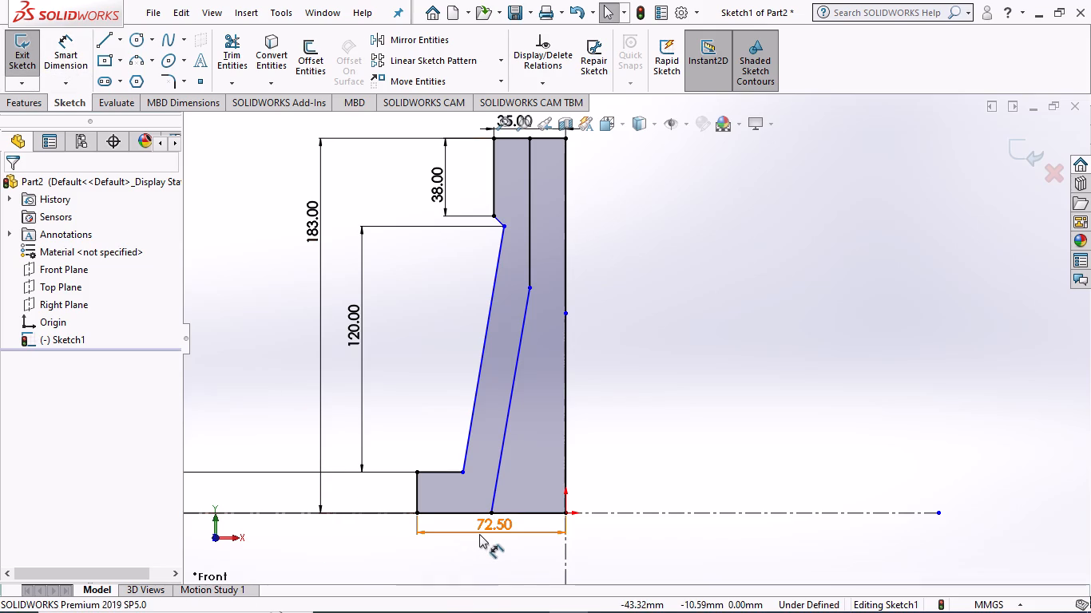
pyautogui.rightClick(479, 534)
pyautogui.click(517, 403)
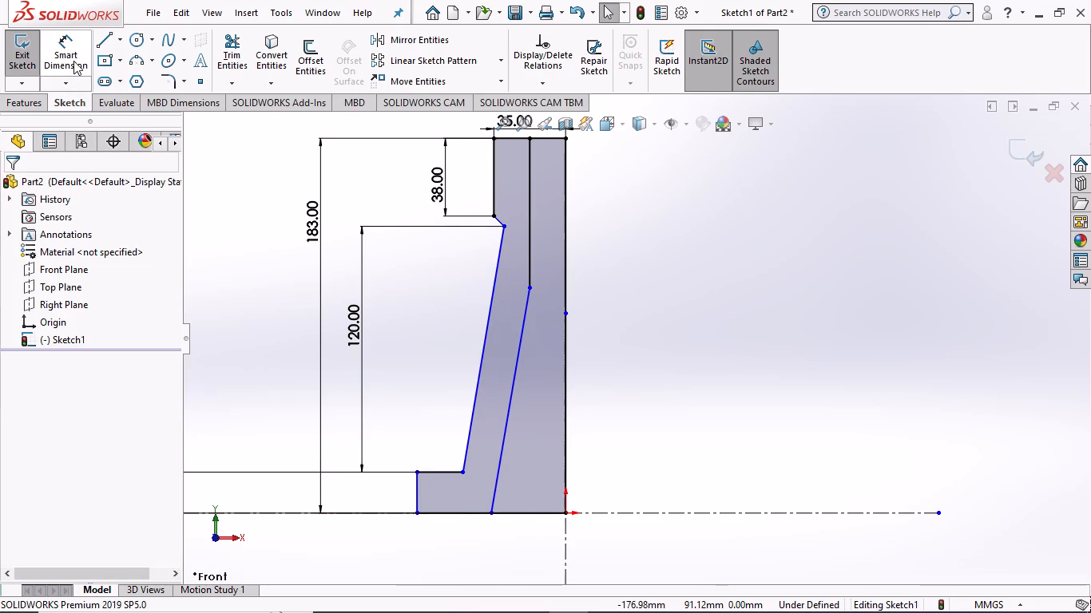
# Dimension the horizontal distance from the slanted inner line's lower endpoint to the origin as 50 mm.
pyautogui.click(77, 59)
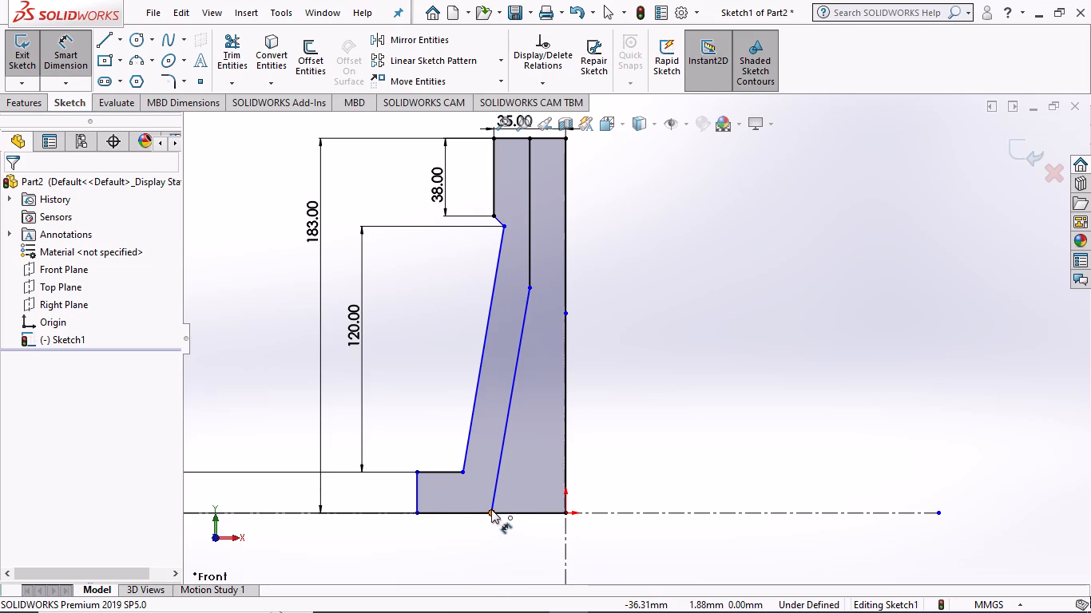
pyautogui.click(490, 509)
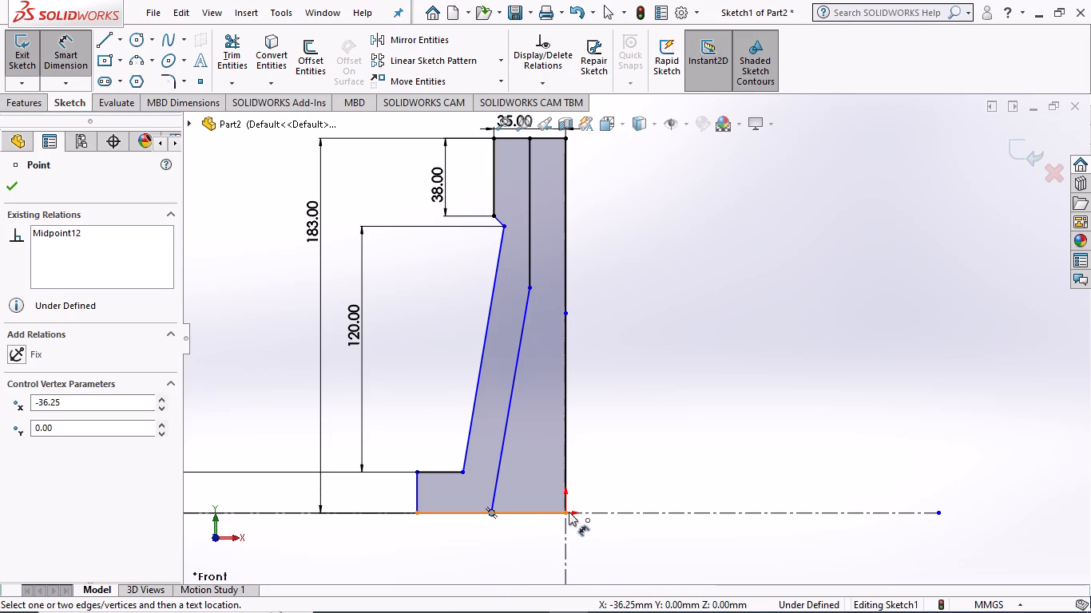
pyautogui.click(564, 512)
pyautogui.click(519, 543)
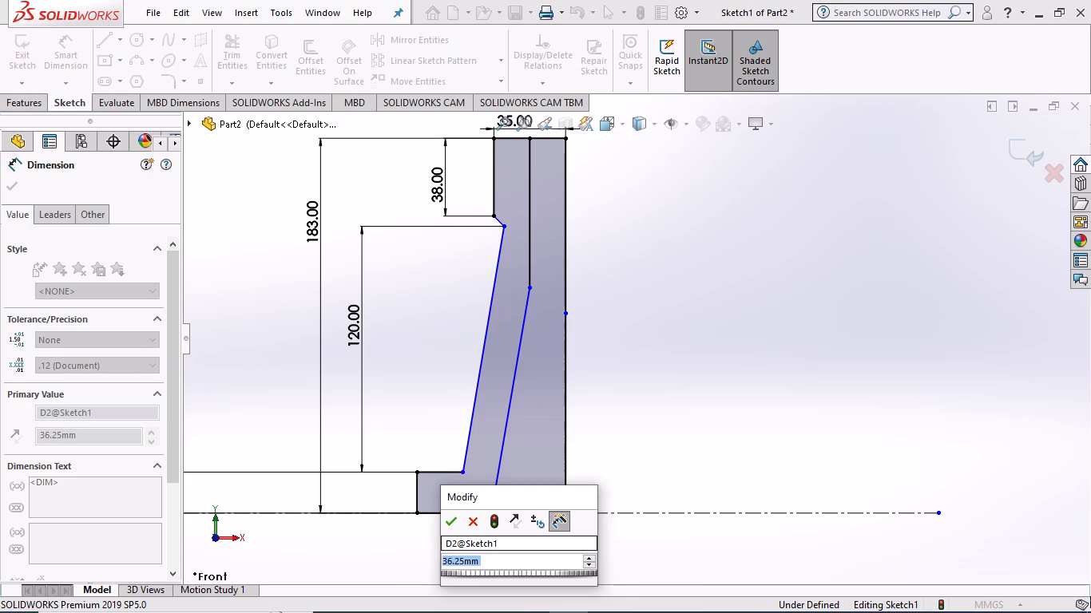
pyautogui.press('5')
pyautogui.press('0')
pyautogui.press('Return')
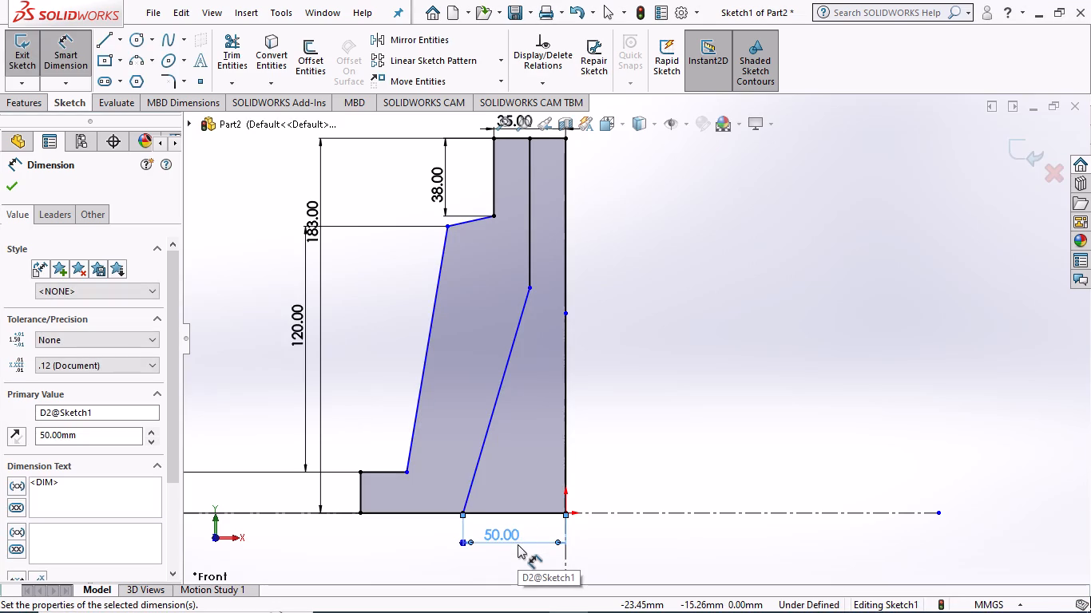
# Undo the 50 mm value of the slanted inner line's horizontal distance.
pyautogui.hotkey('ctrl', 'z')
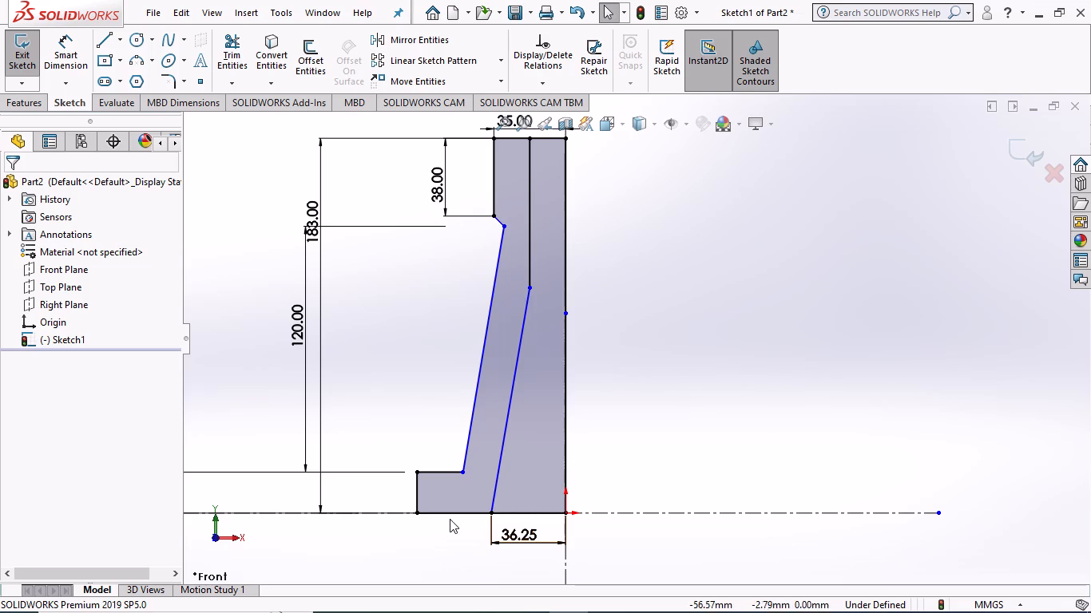
# Add a 10 mm sketch fillet between the slanted outer line and the top edge of the base step.
pyautogui.click(167, 78)
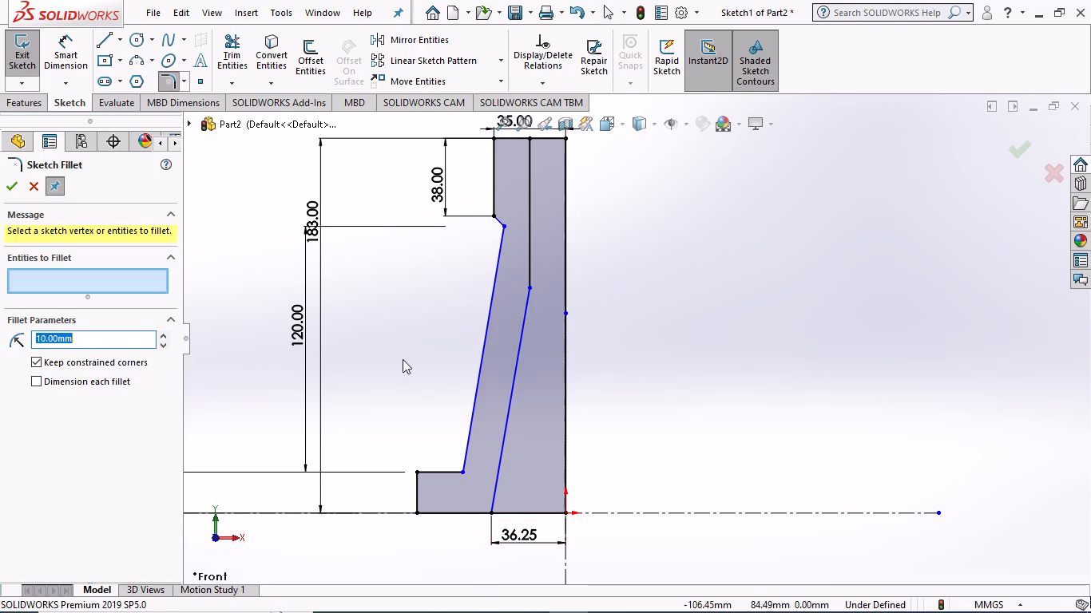
pyautogui.click(468, 441)
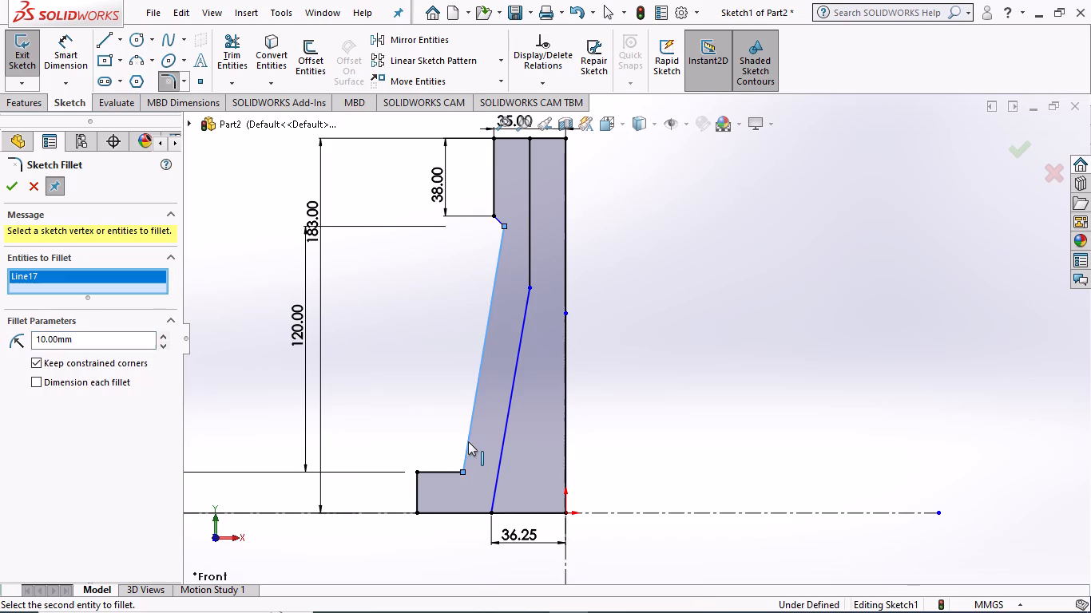
pyautogui.click(442, 469)
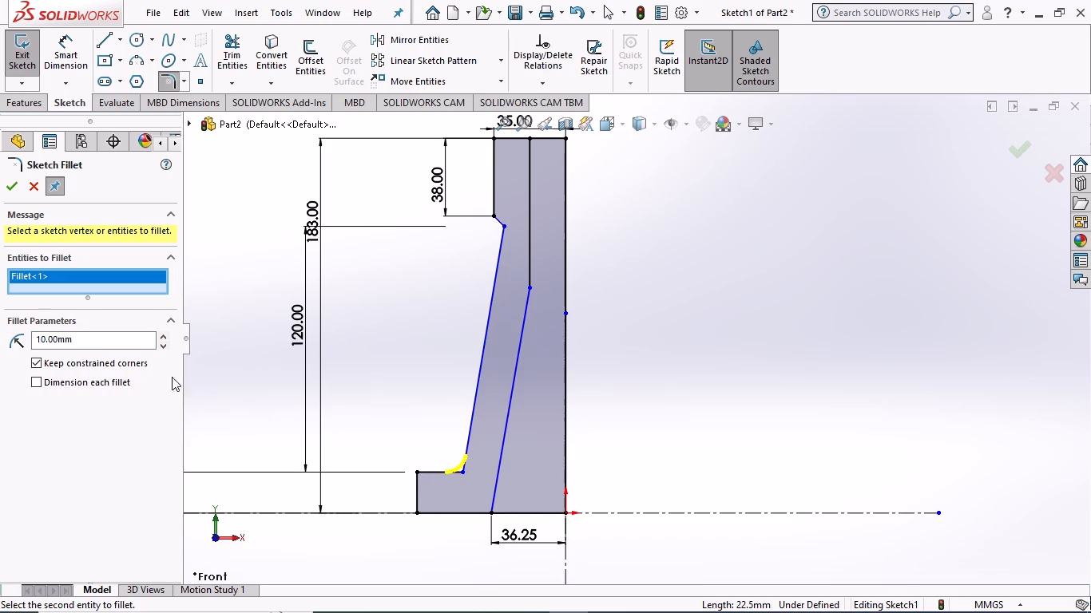
pyautogui.click(13, 184)
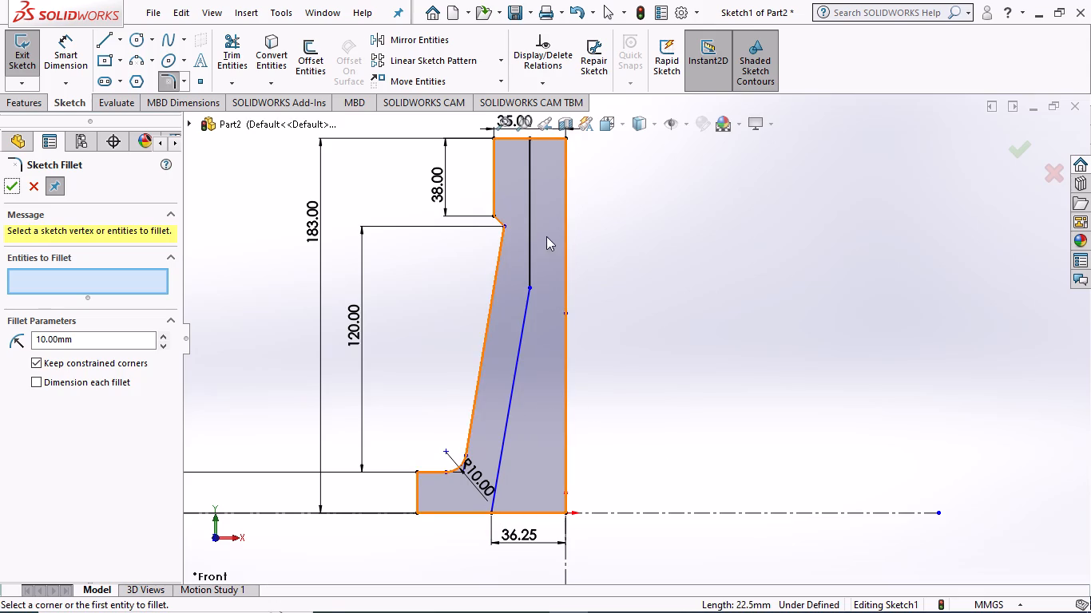
pyautogui.scroll(2, 596, 172)
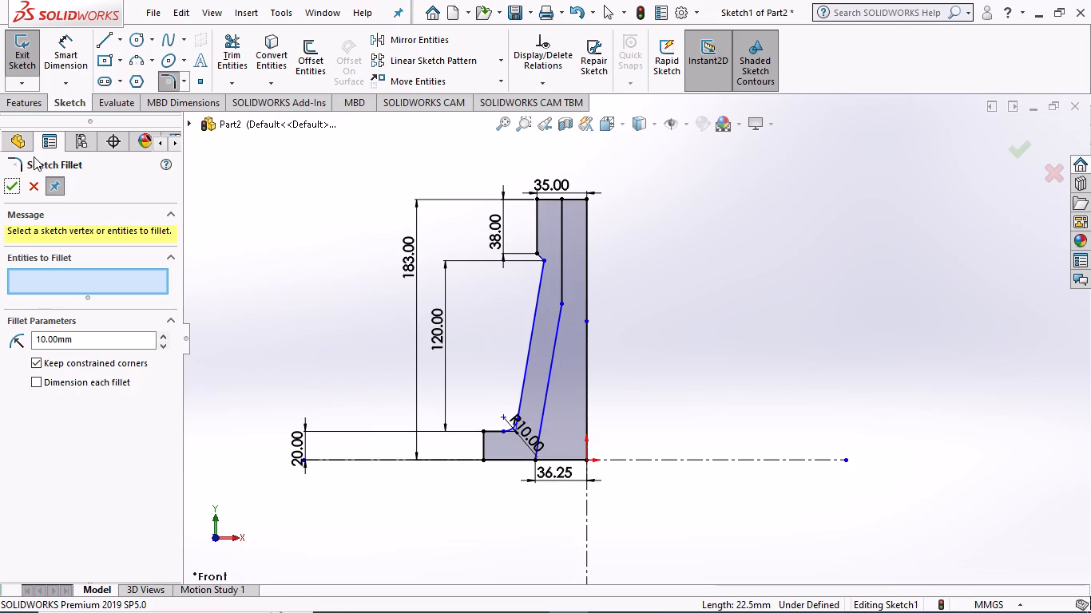
pyautogui.click(10, 188)
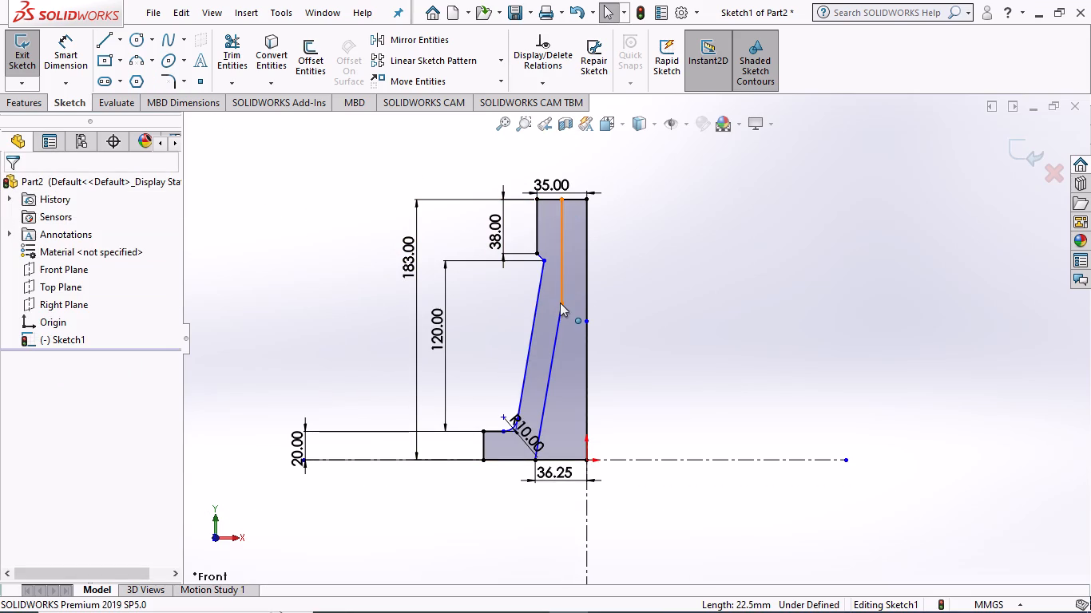
# Delete the vertical inner line and the slanted inner line from the profile, including the associated dimension.
pyautogui.click(559, 259)
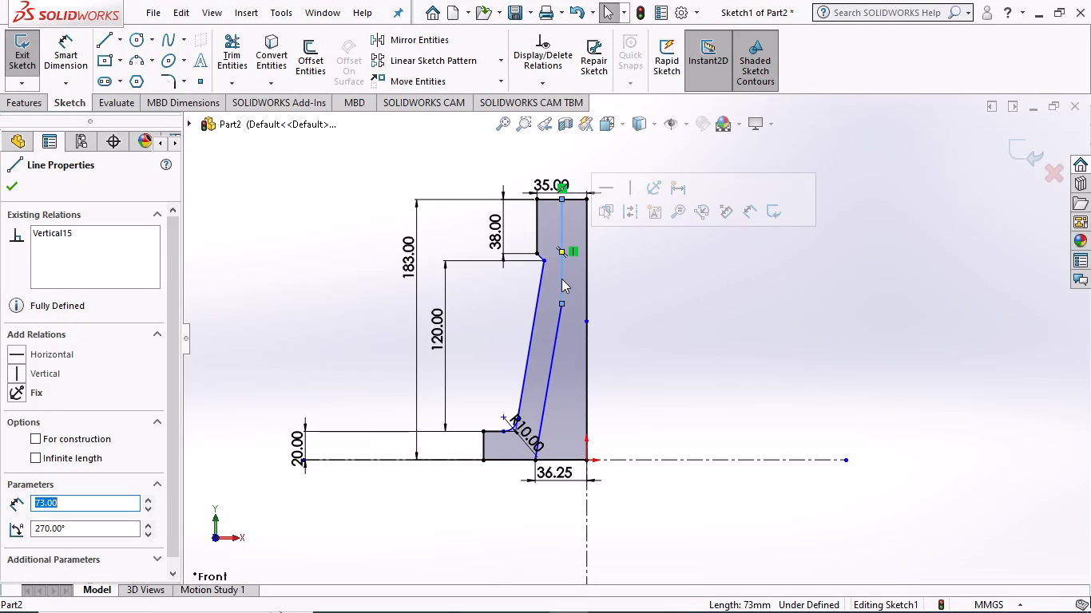
pyautogui.press('Delete')
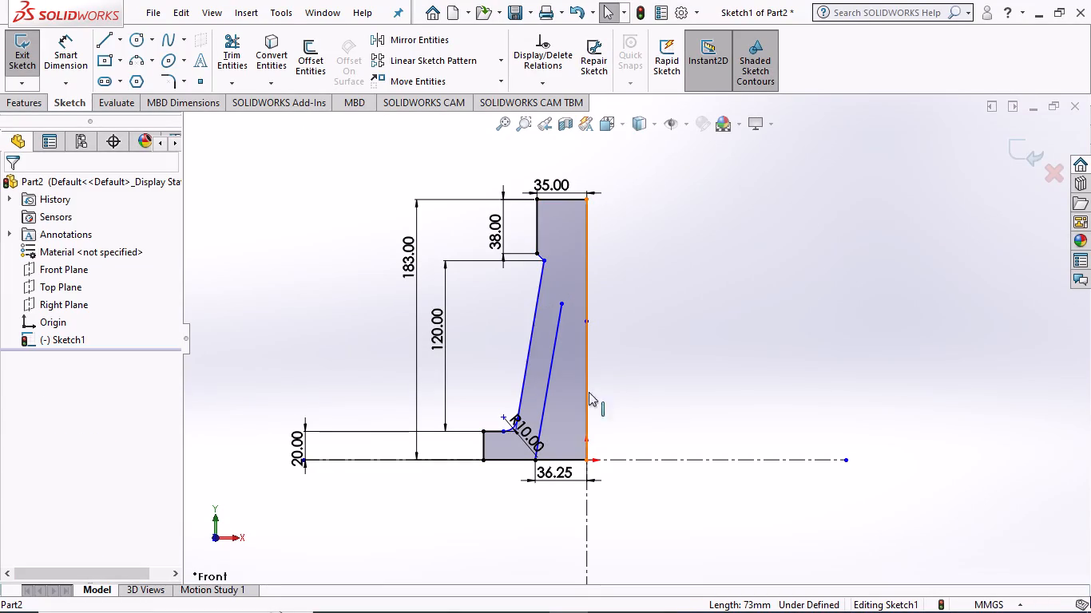
pyautogui.click(548, 387)
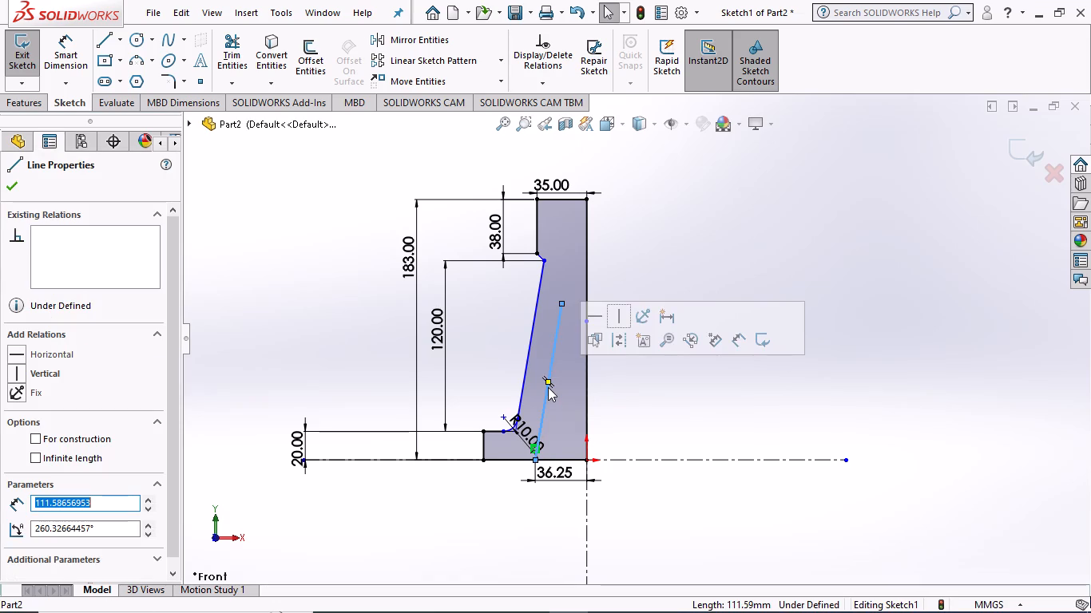
pyautogui.press('Delete')
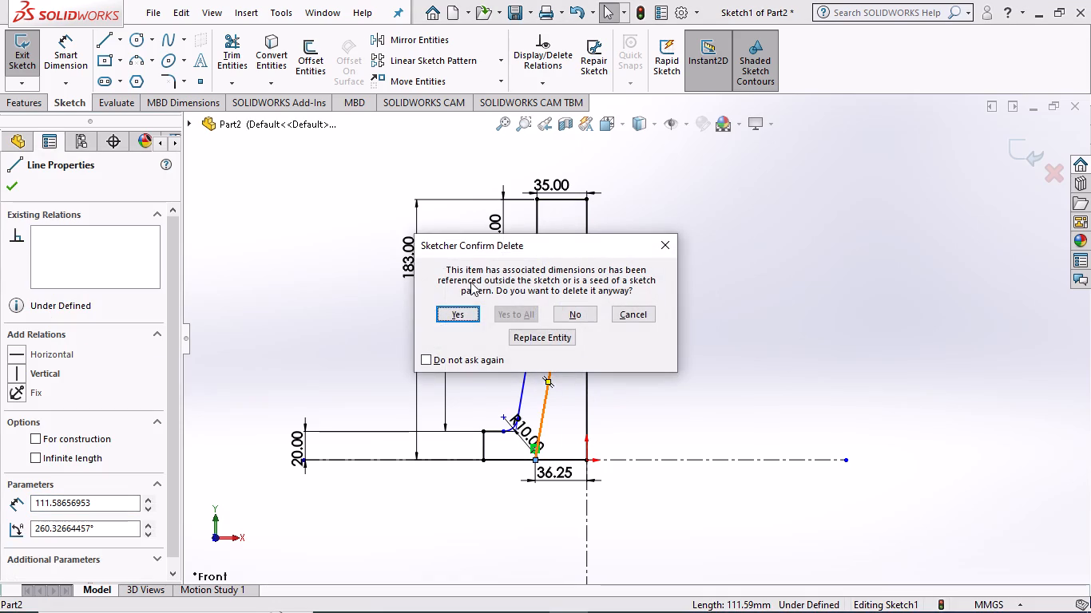
pyautogui.click(456, 313)
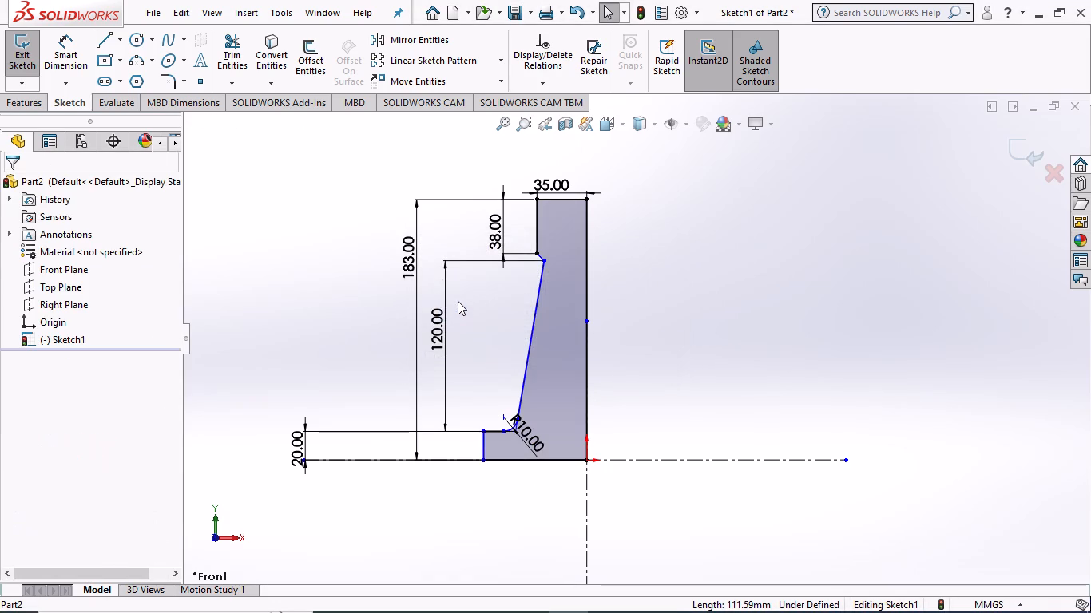
# Sketch a vertical inner line about 53 mm down from the top edge, continued by a slanted line about 131 mm long to the base edge.
pyautogui.click(105, 42)
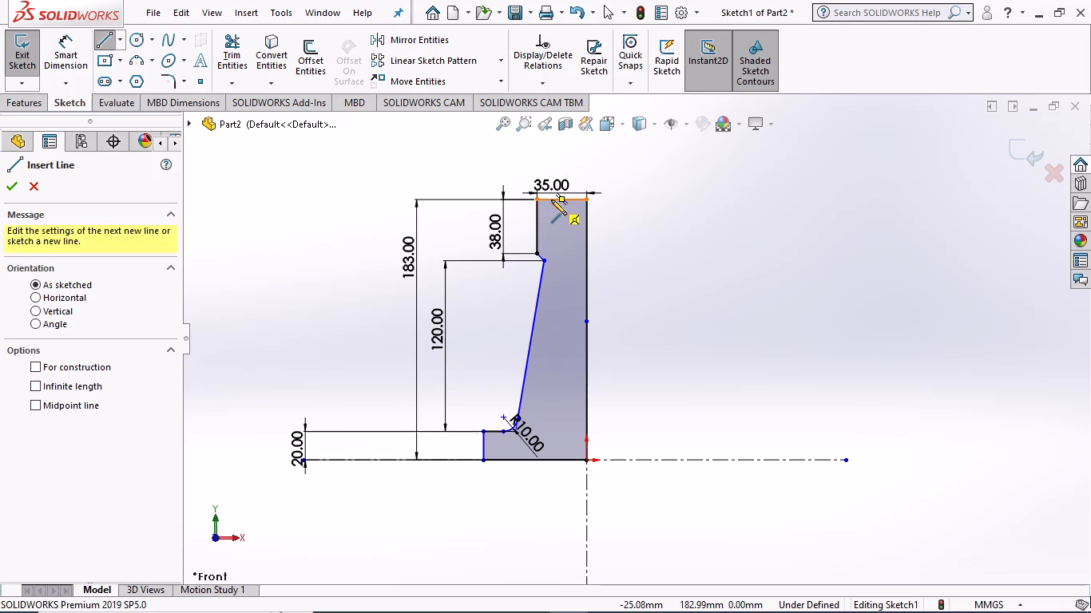
pyautogui.scroll(-3, 551, 200)
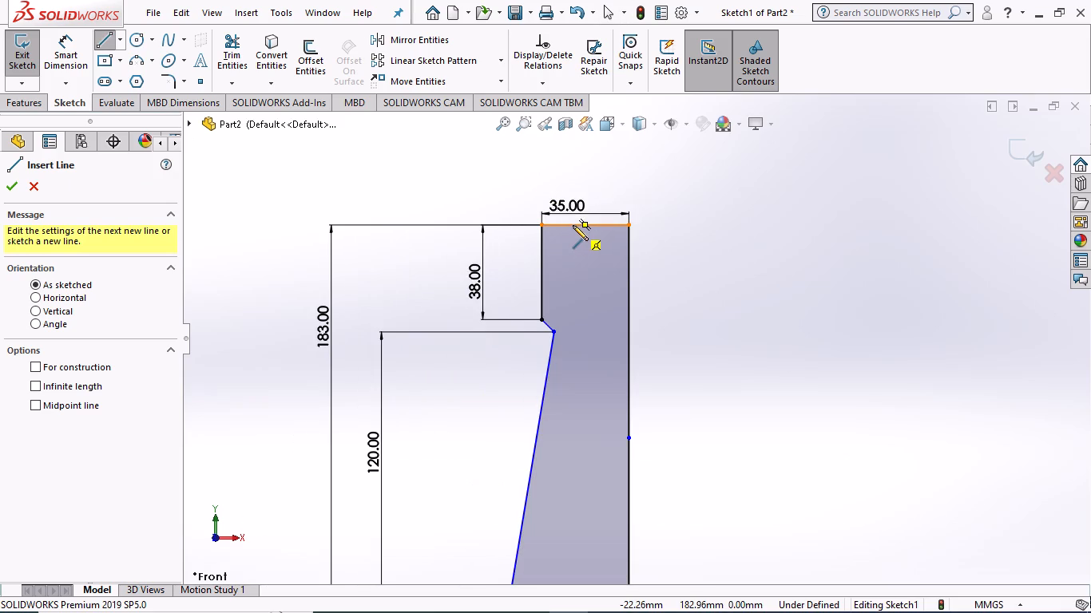
pyautogui.click(573, 225)
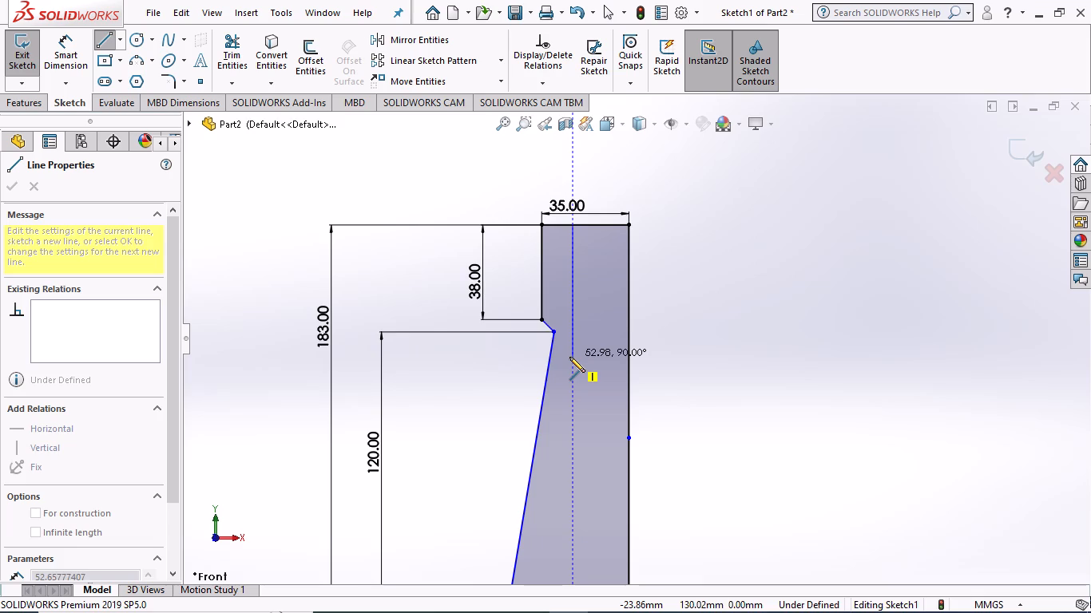
pyautogui.click(569, 358)
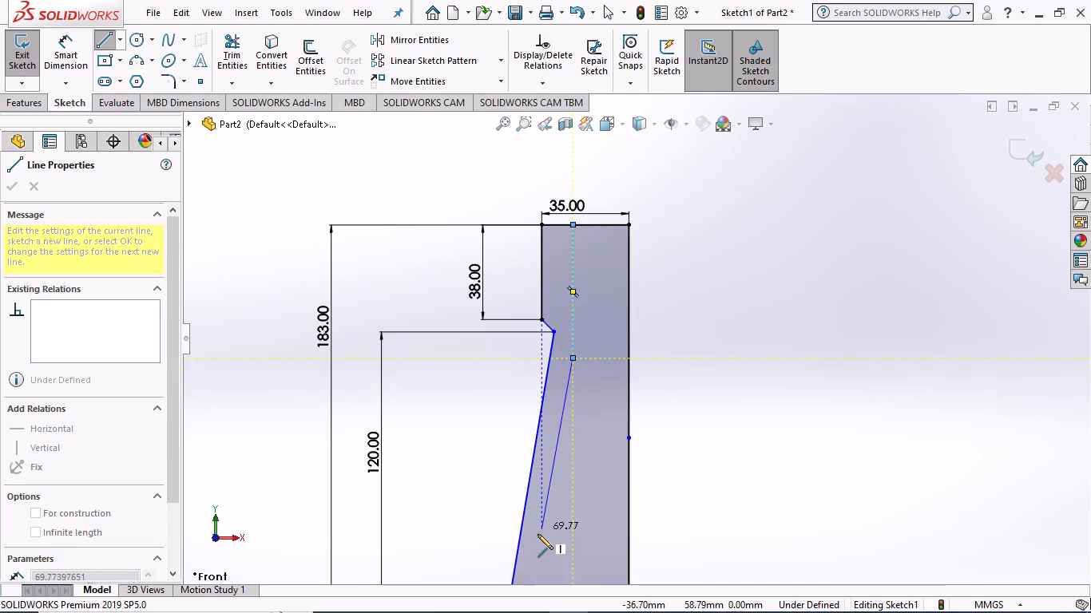
pyautogui.scroll(2, 538, 534)
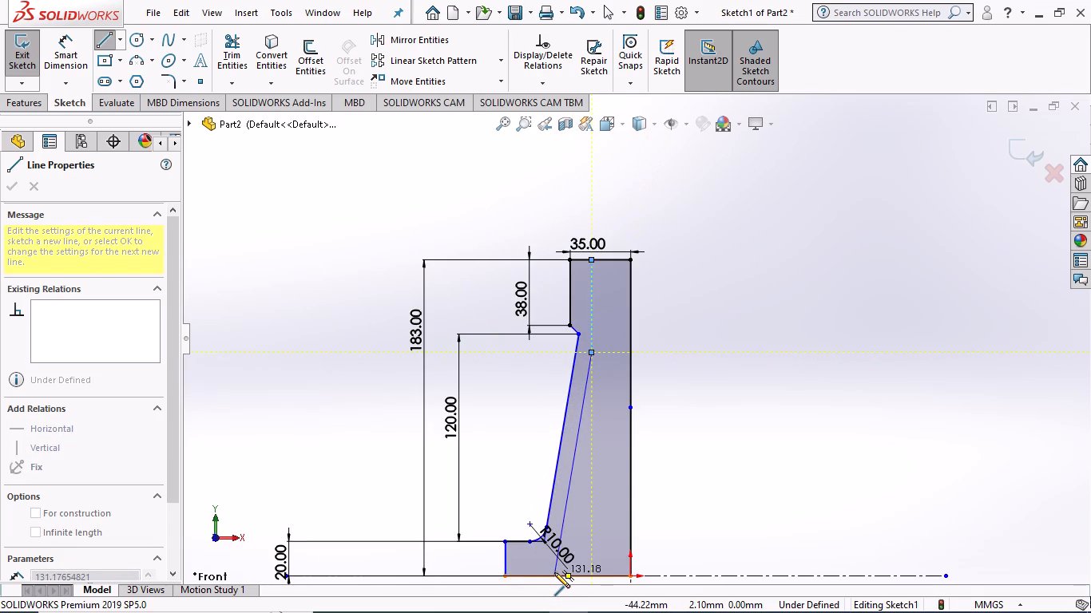
pyautogui.click(554, 573)
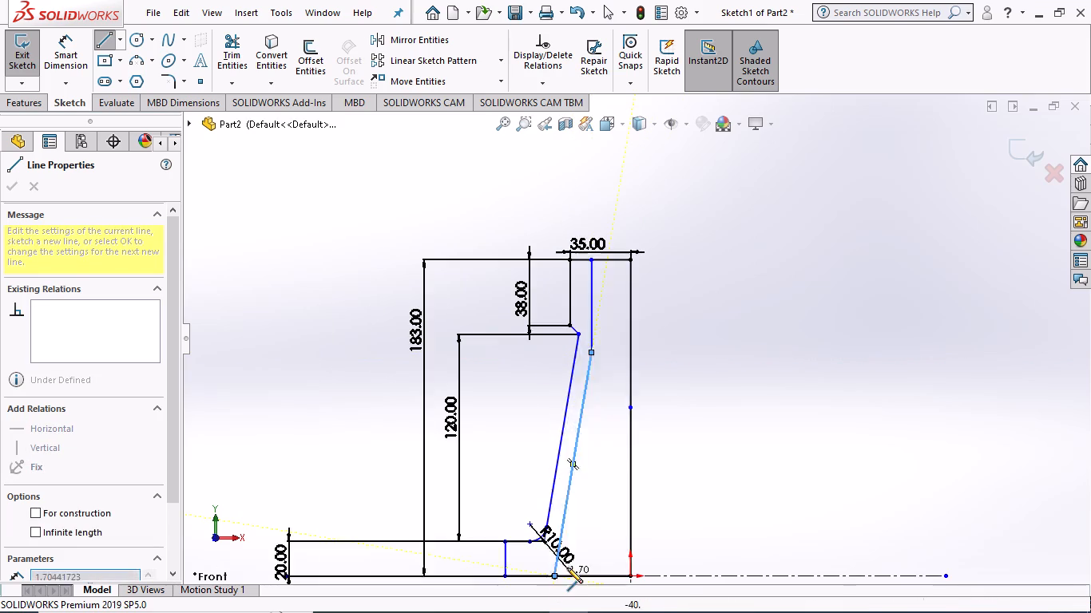
pyautogui.press('Escape')
pyautogui.press('Escape')
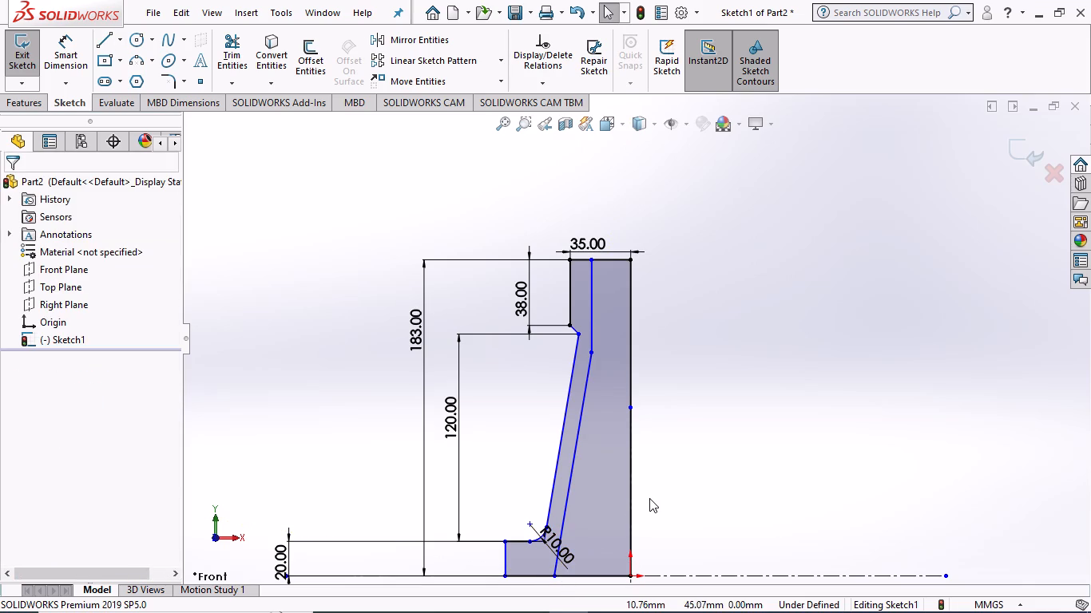
# Add a vertical height dimension to the slanted inner line, placed outside the profile beyond the long straight edge.
pyautogui.scroll(1, 577, 575)
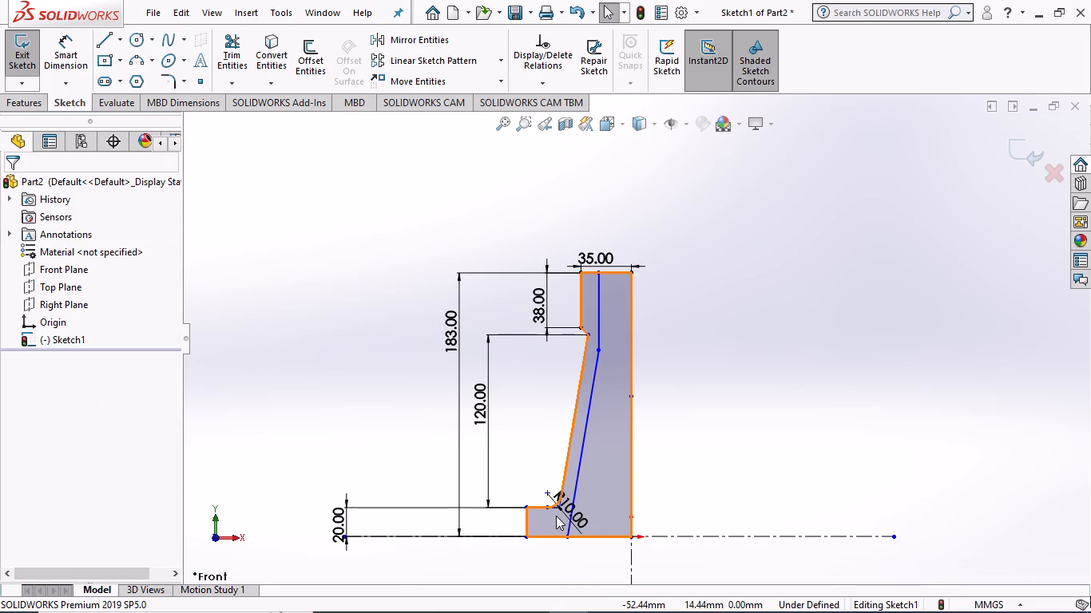
pyautogui.scroll(-3, 560, 514)
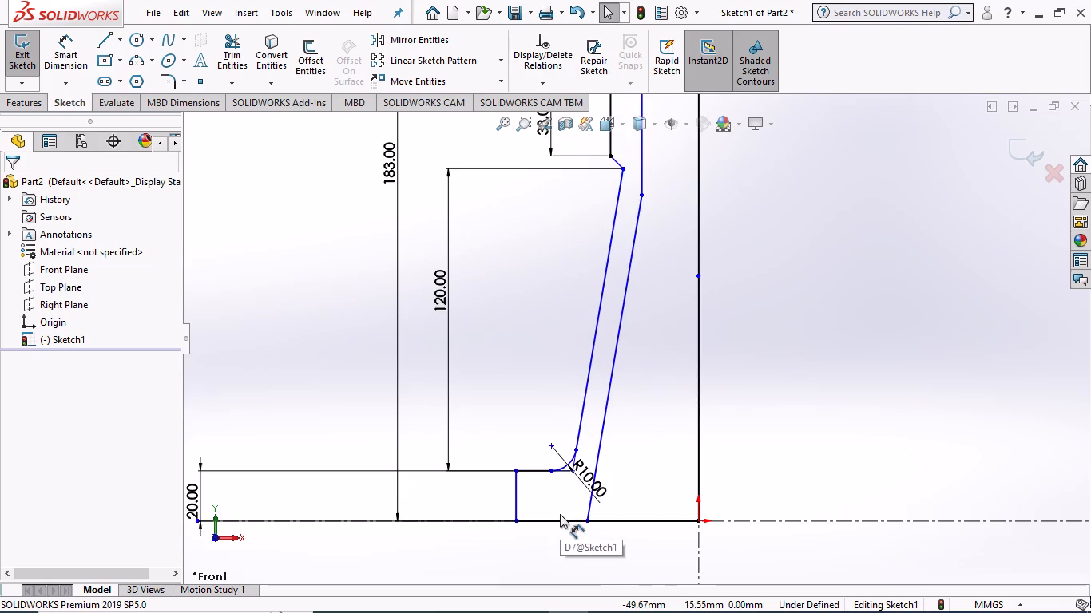
pyautogui.scroll(2, 766, 453)
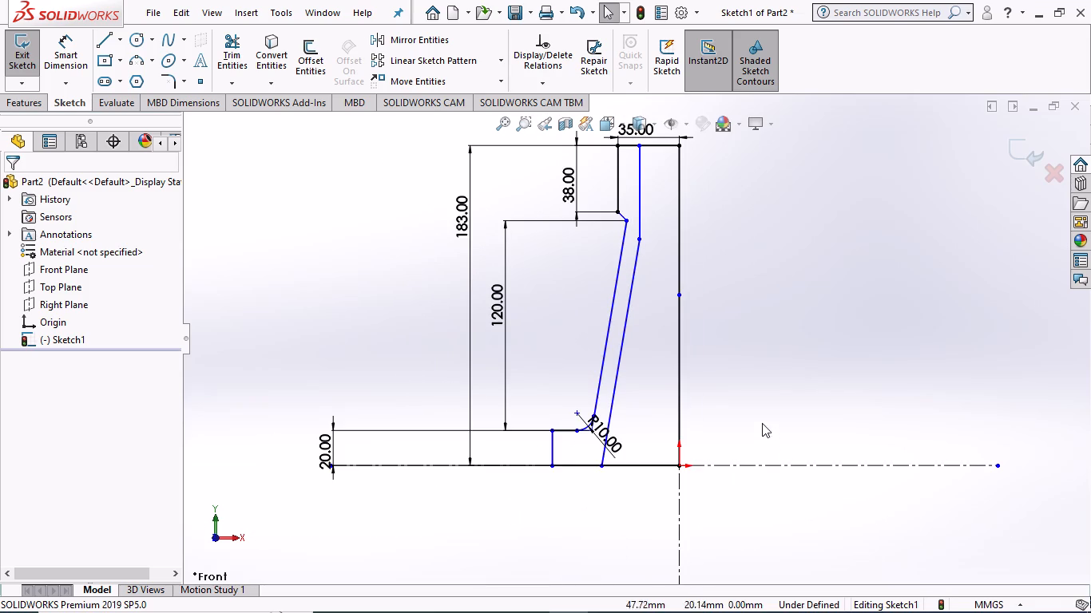
pyautogui.click(63, 48)
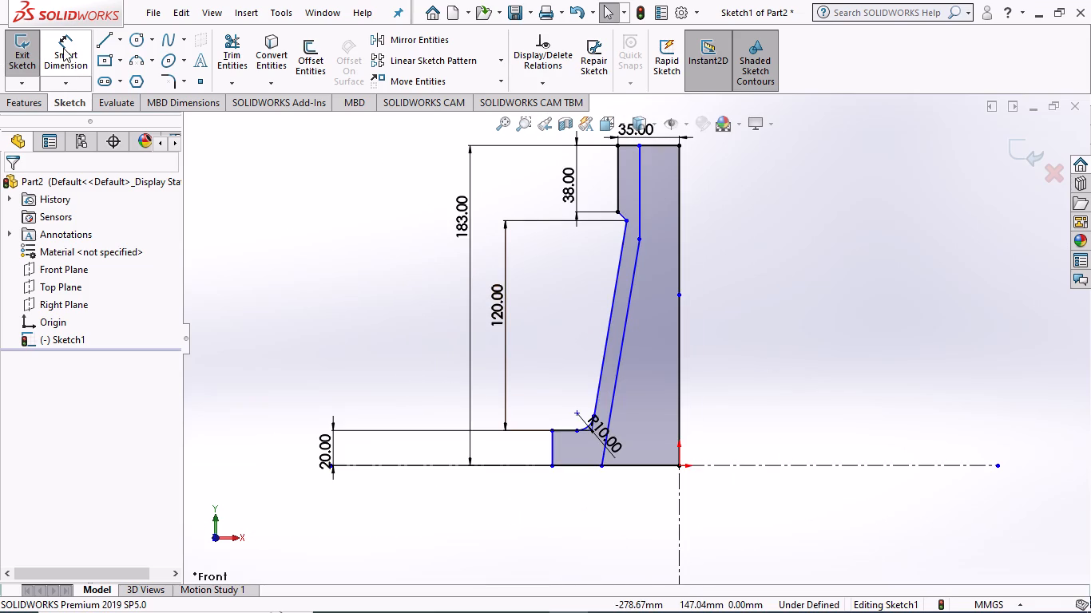
pyautogui.click(629, 312)
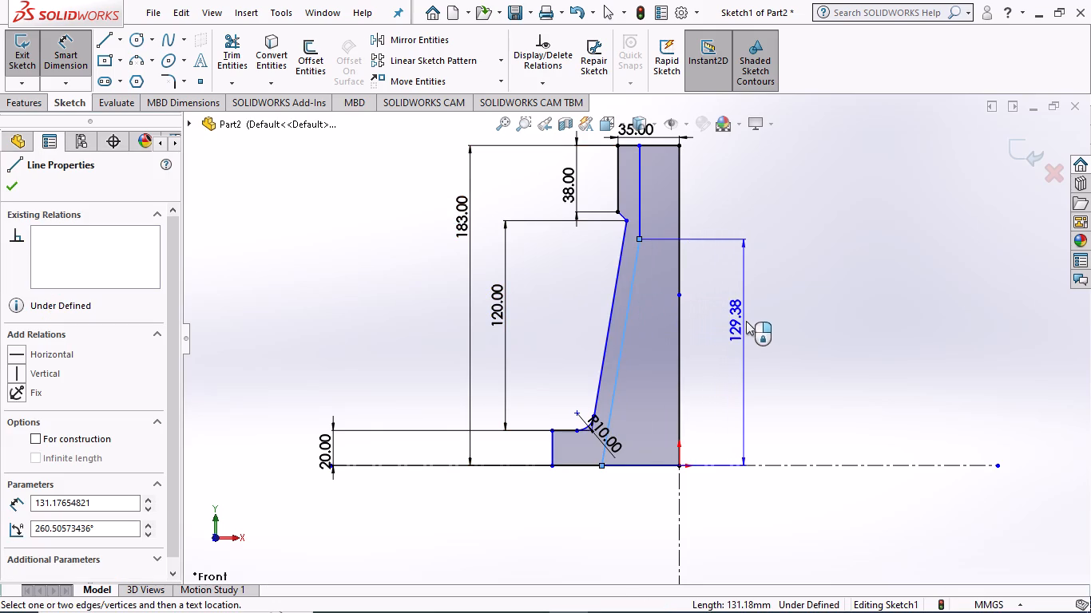
pyautogui.click(773, 339)
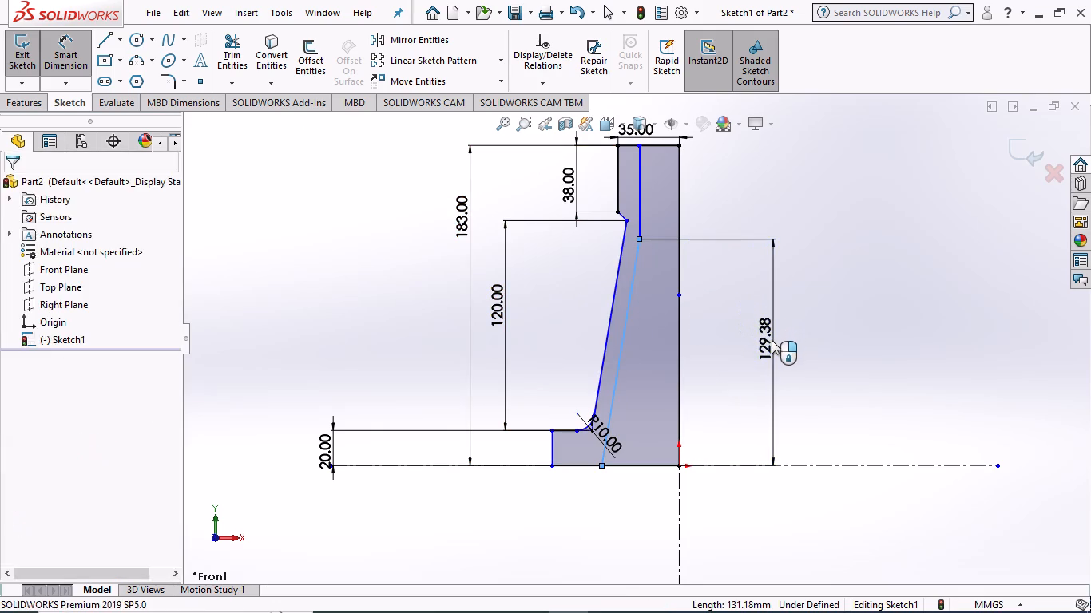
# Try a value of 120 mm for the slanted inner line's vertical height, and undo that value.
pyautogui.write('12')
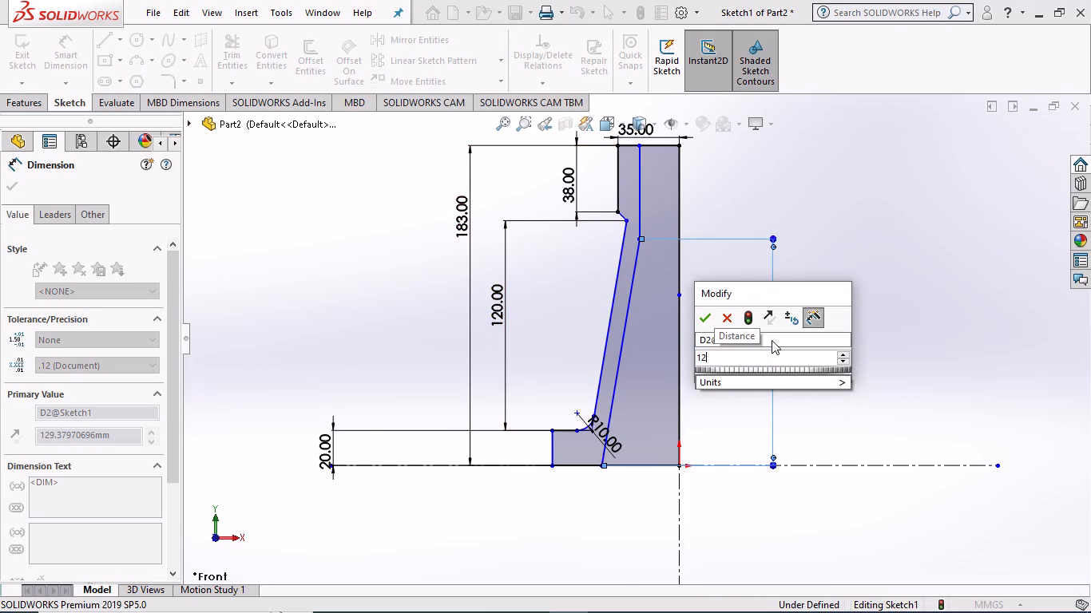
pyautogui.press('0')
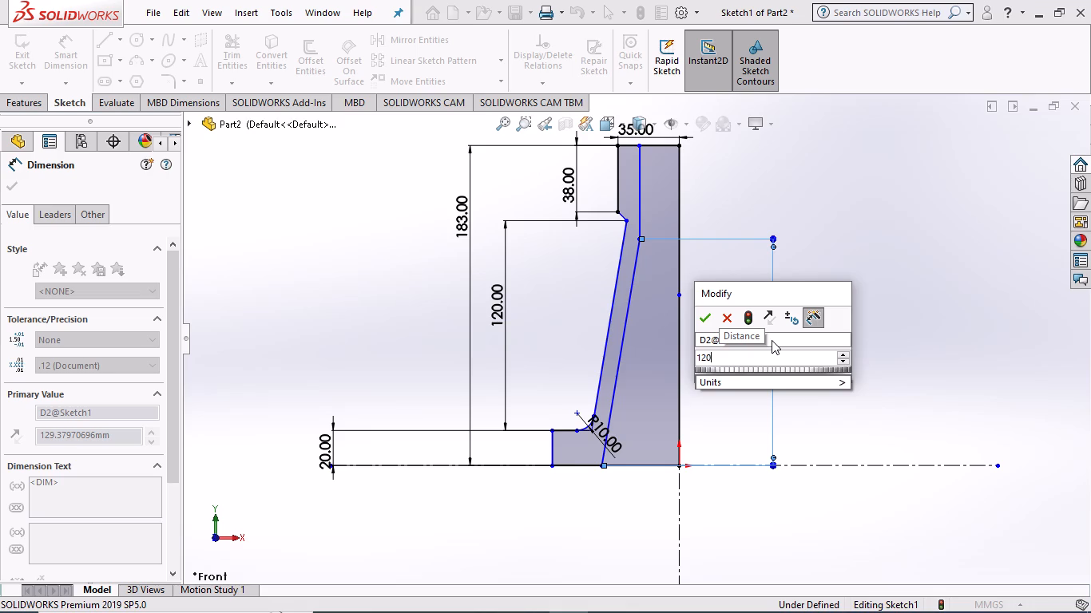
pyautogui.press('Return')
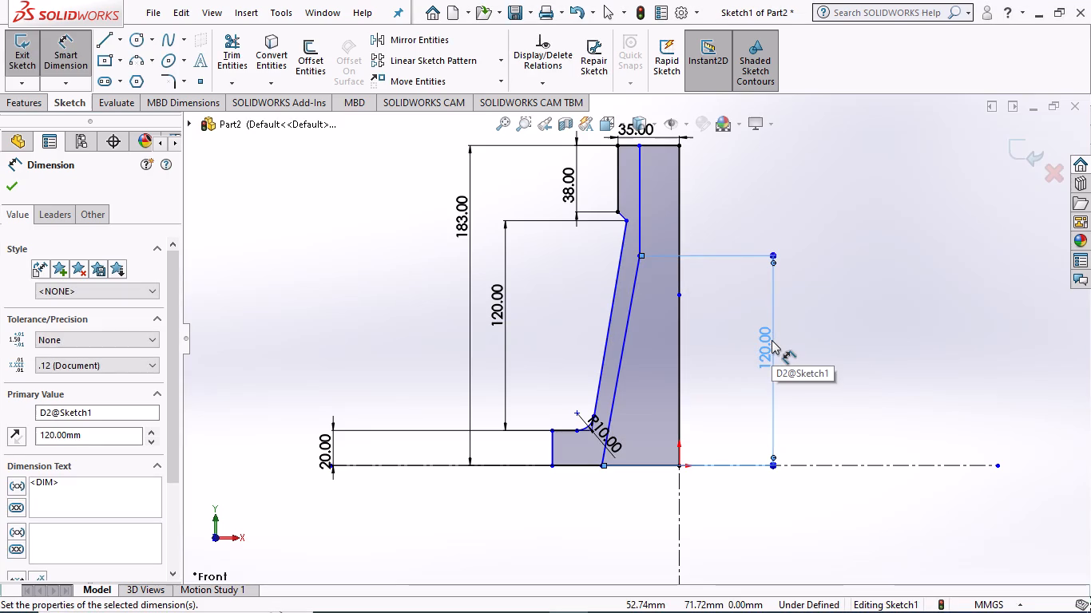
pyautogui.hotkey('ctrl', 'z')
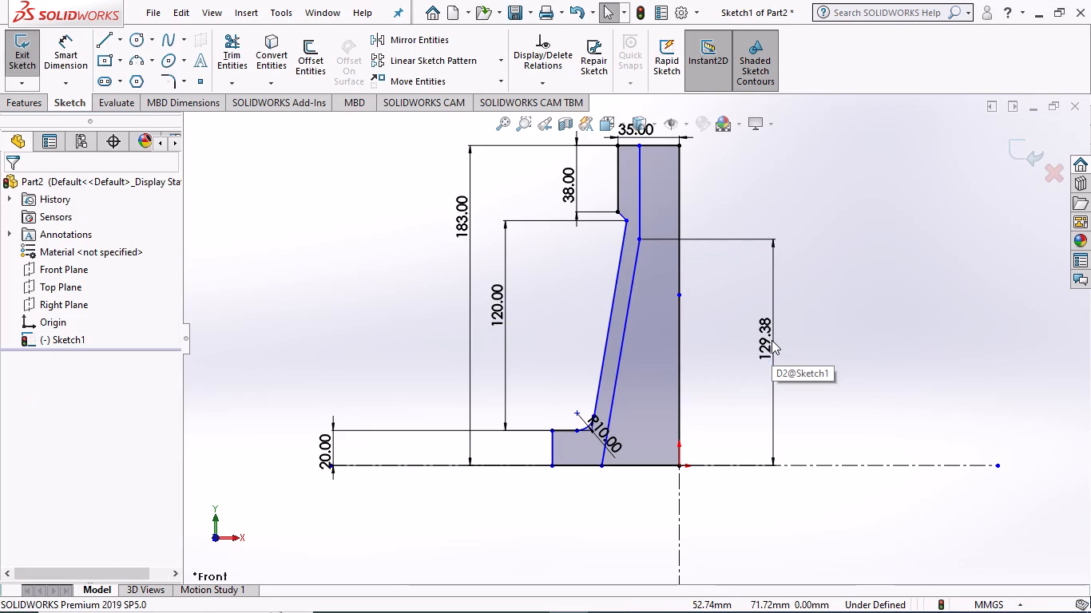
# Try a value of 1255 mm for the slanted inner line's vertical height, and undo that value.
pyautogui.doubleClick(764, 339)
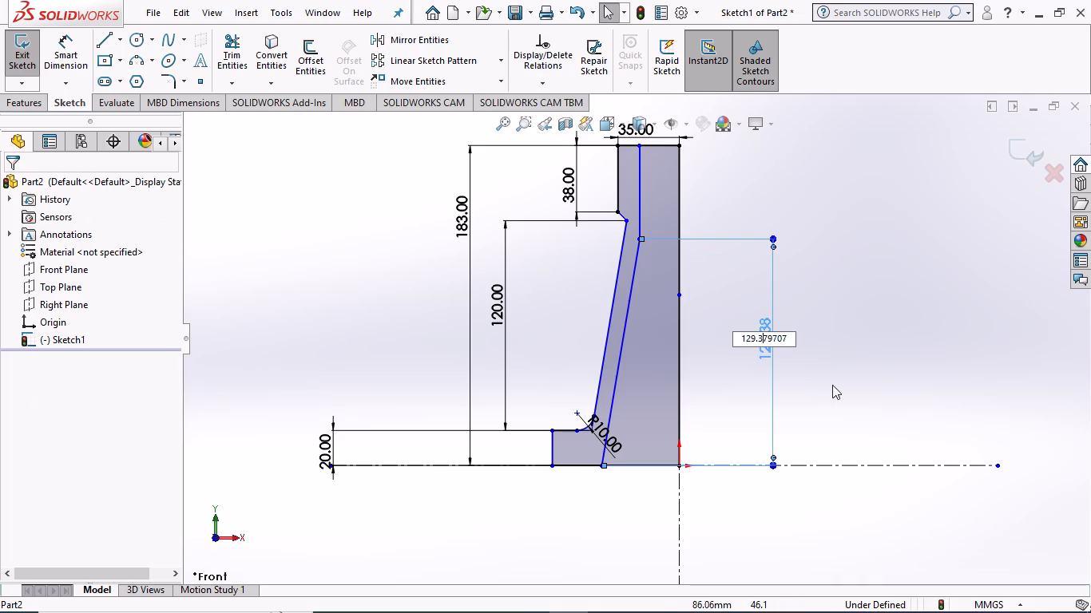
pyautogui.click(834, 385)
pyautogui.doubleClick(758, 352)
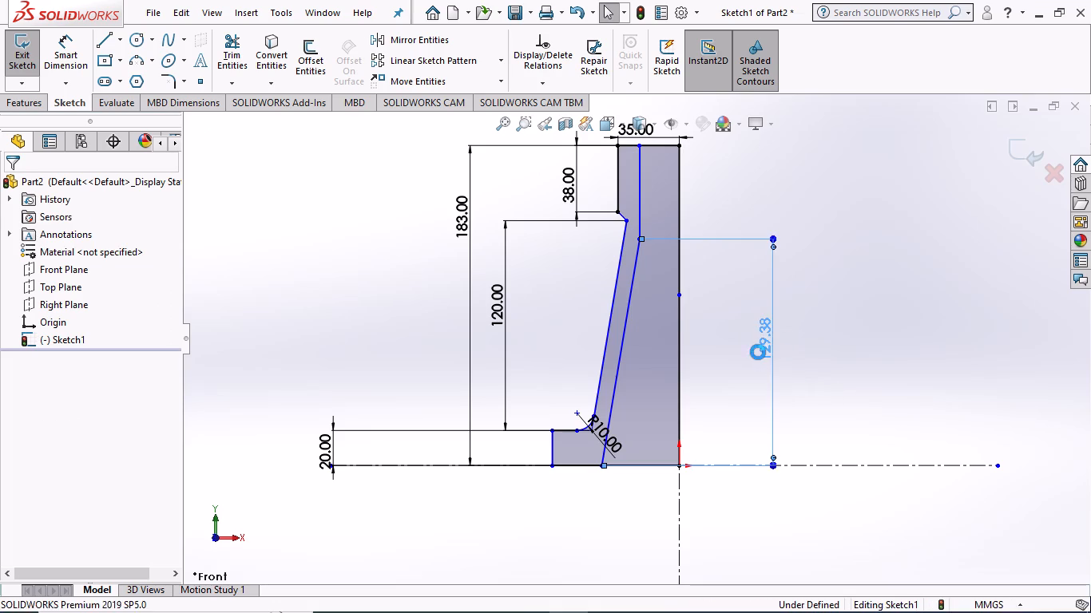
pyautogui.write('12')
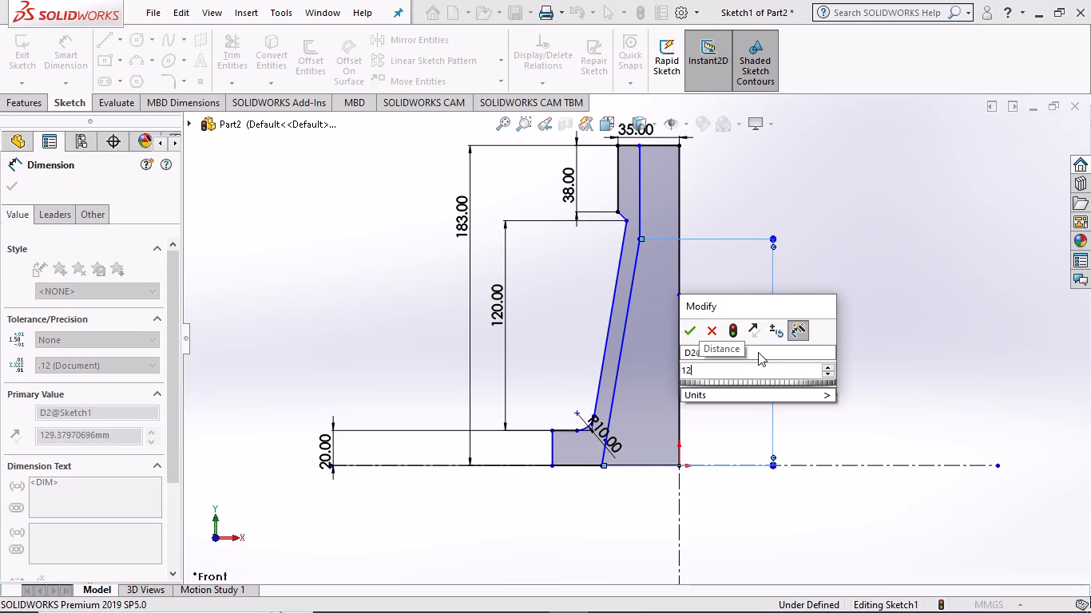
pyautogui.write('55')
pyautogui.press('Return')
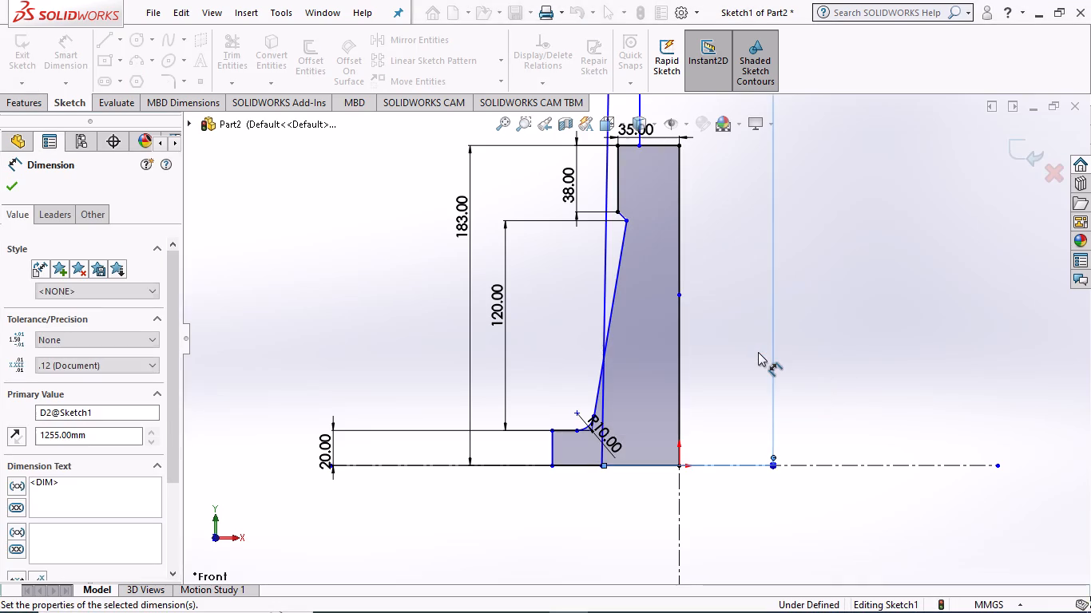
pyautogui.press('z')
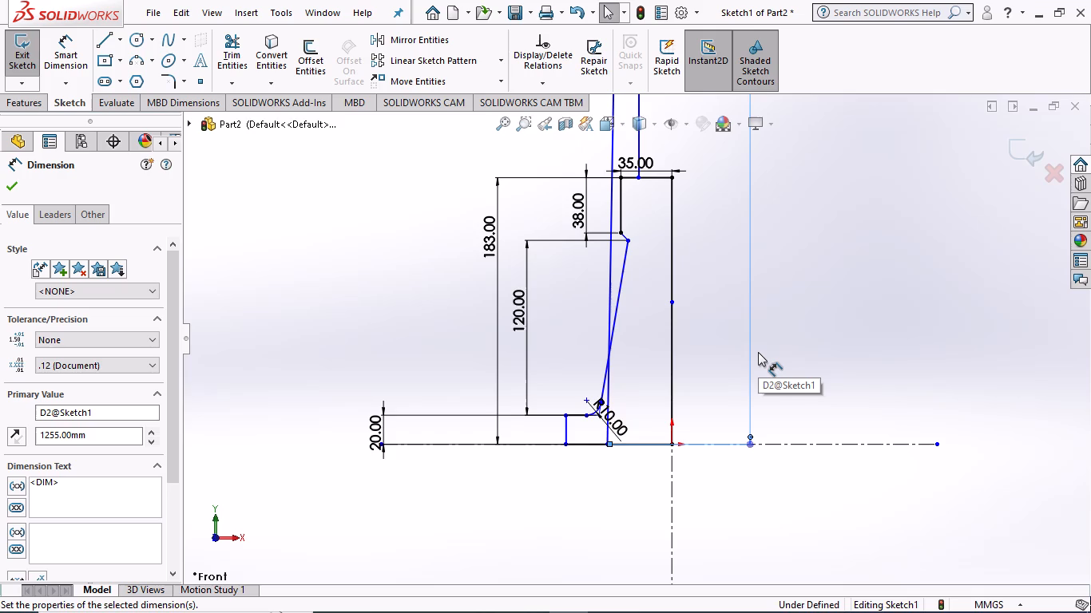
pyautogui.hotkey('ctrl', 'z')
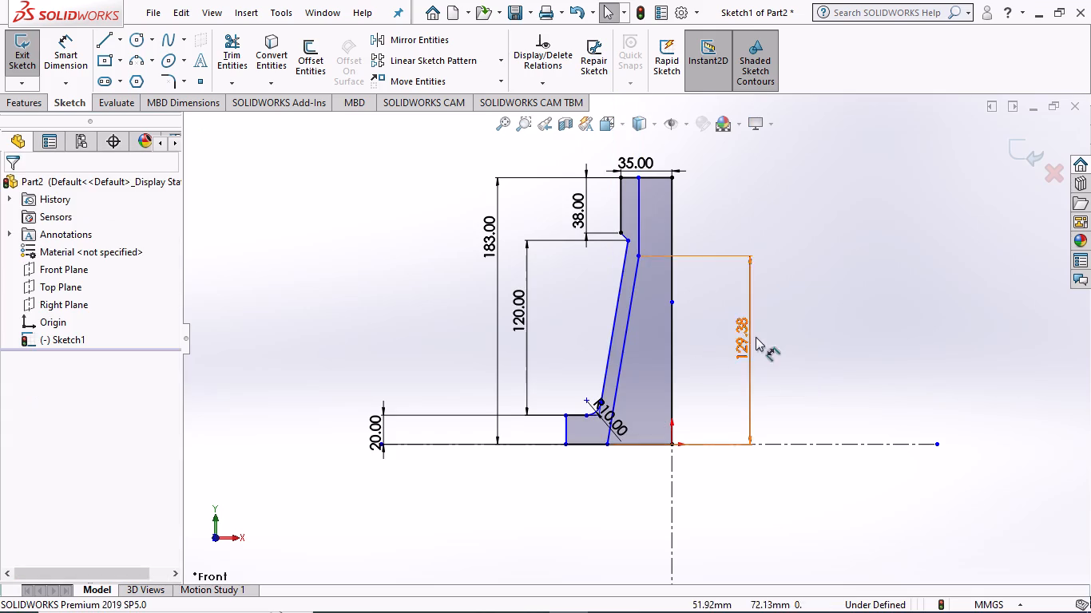
# Set the slanted inner line's vertical height to 125 mm.
pyautogui.doubleClick(743, 342)
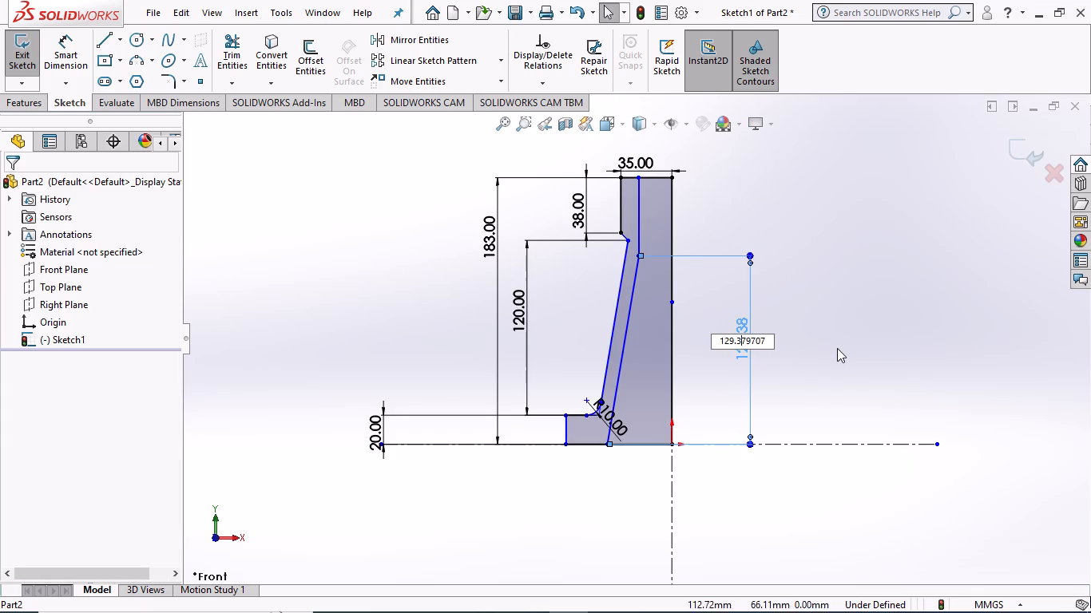
pyautogui.click(836, 348)
pyautogui.doubleClick(736, 351)
pyautogui.click(868, 335)
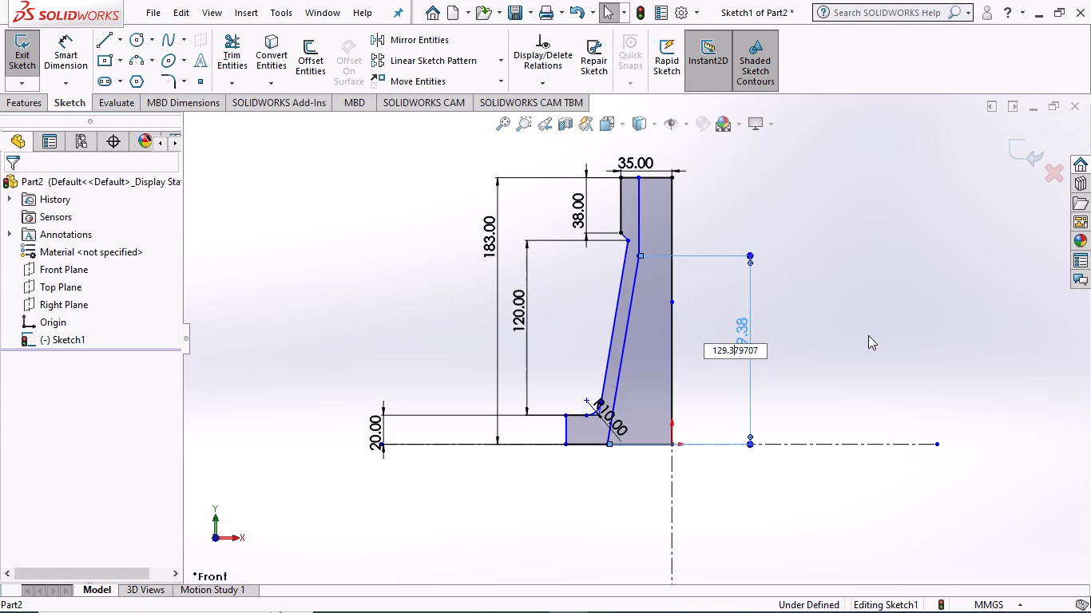
pyautogui.doubleClick(744, 340)
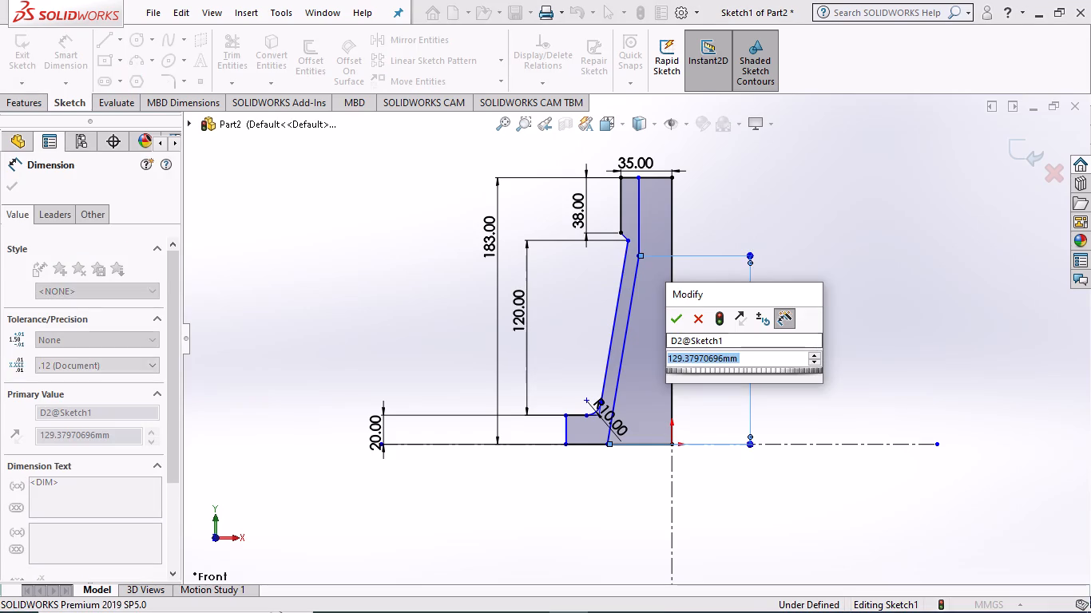
pyautogui.write('12')
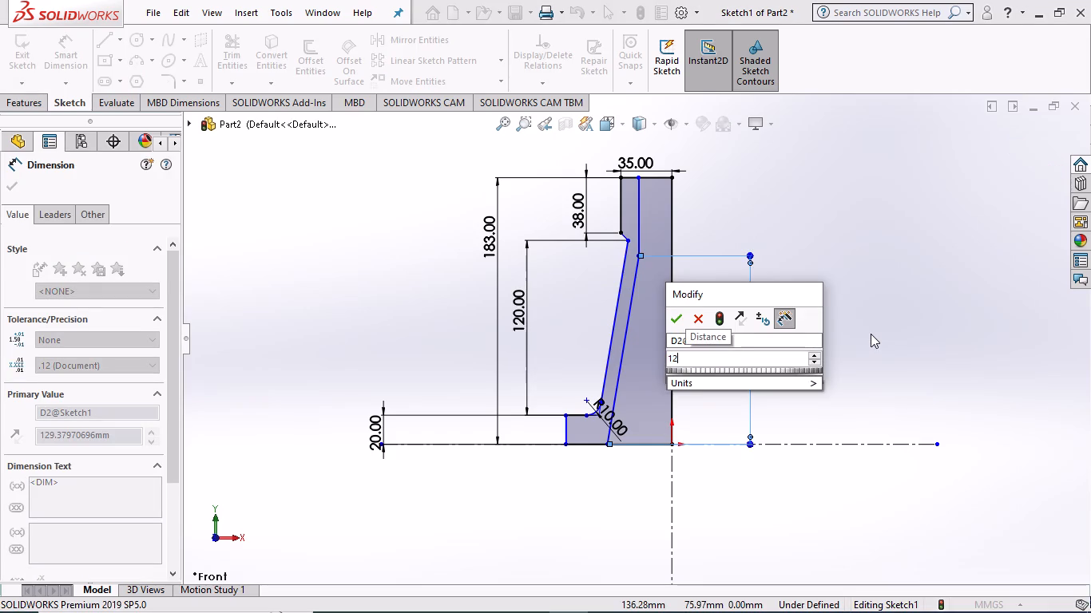
pyautogui.press('5')
pyautogui.press('Return')
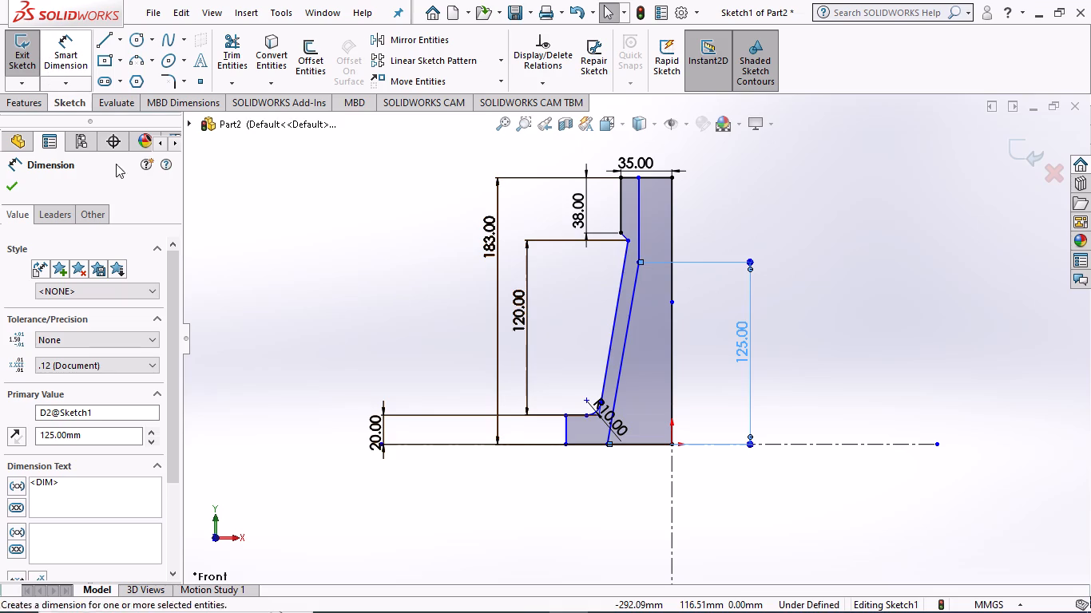
# Dimension the full length of the profile's base edge below the sketch, accepting its current length.
pyautogui.click(67, 59)
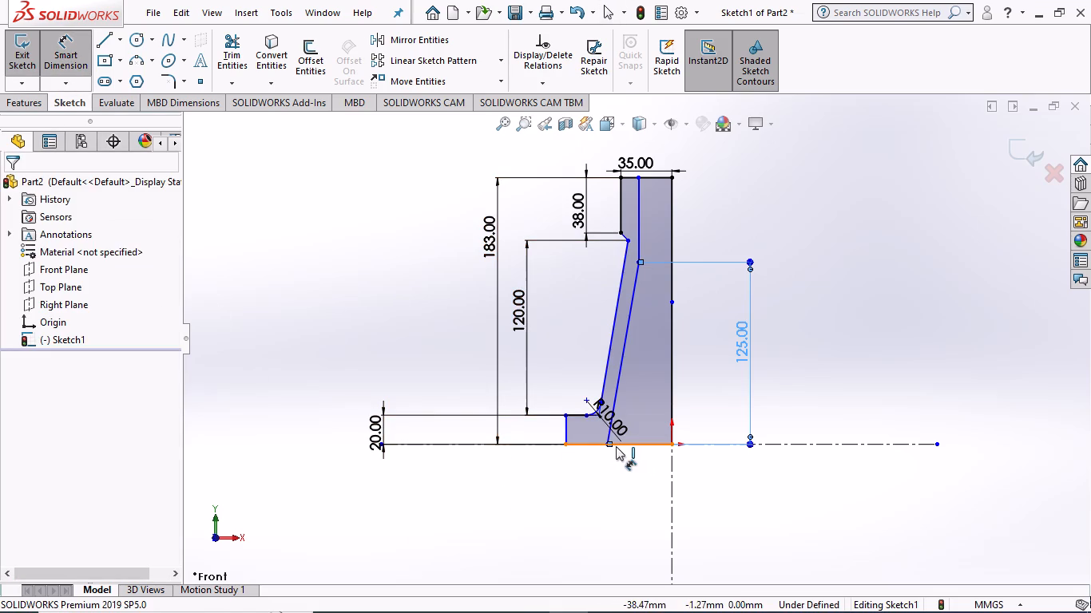
pyautogui.click(590, 446)
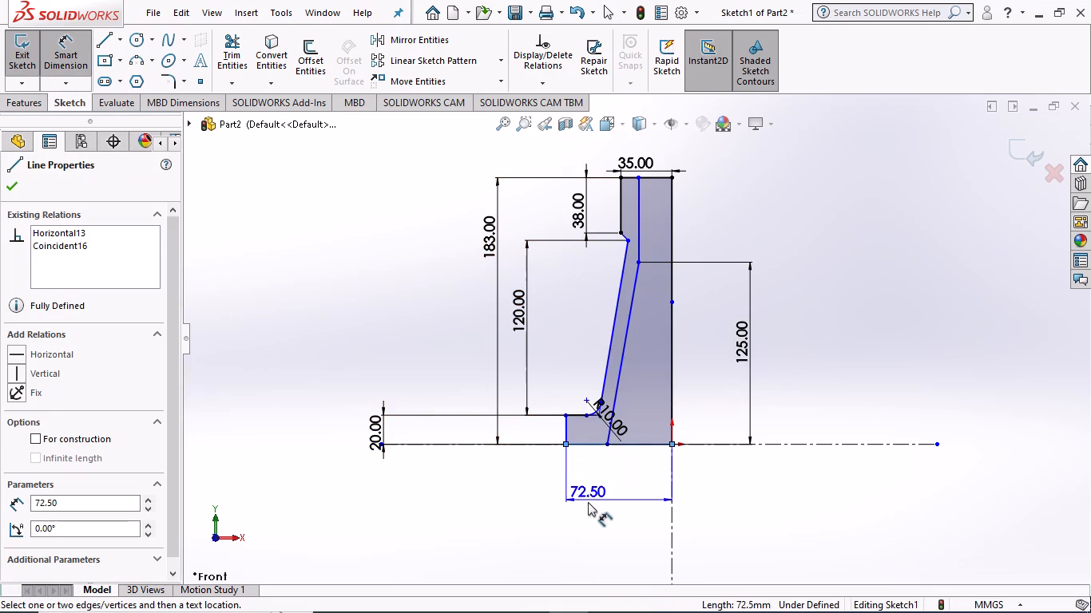
pyautogui.click(602, 503)
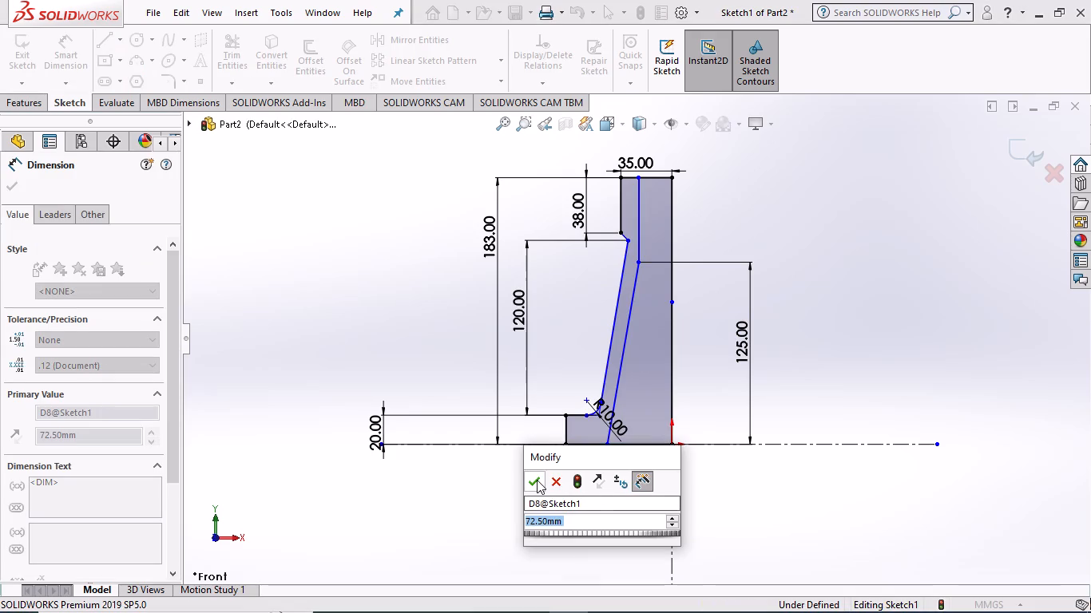
pyautogui.click(534, 481)
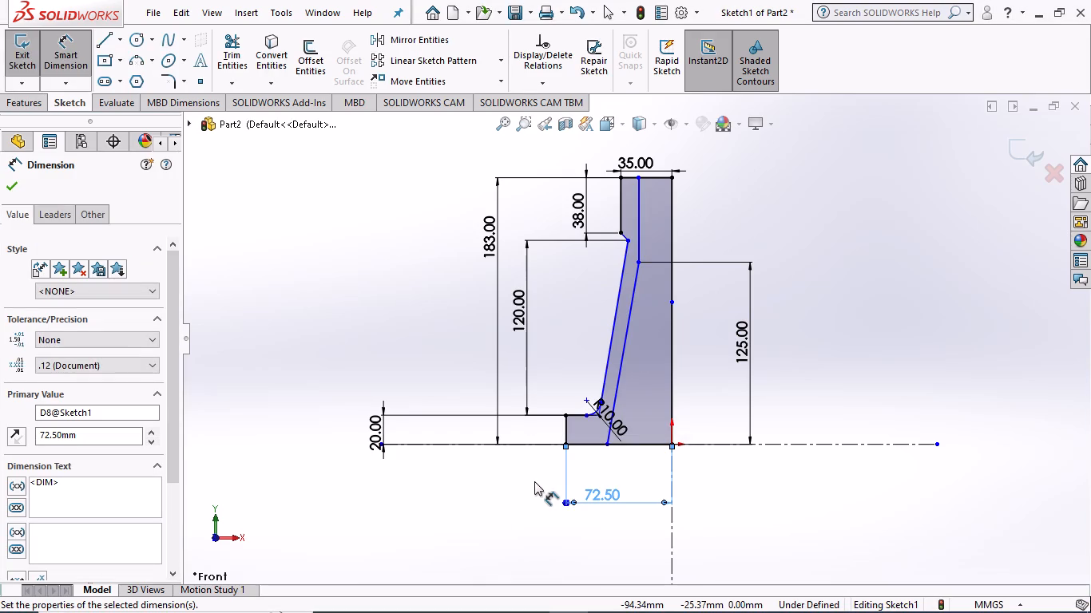
pyautogui.click(497, 488)
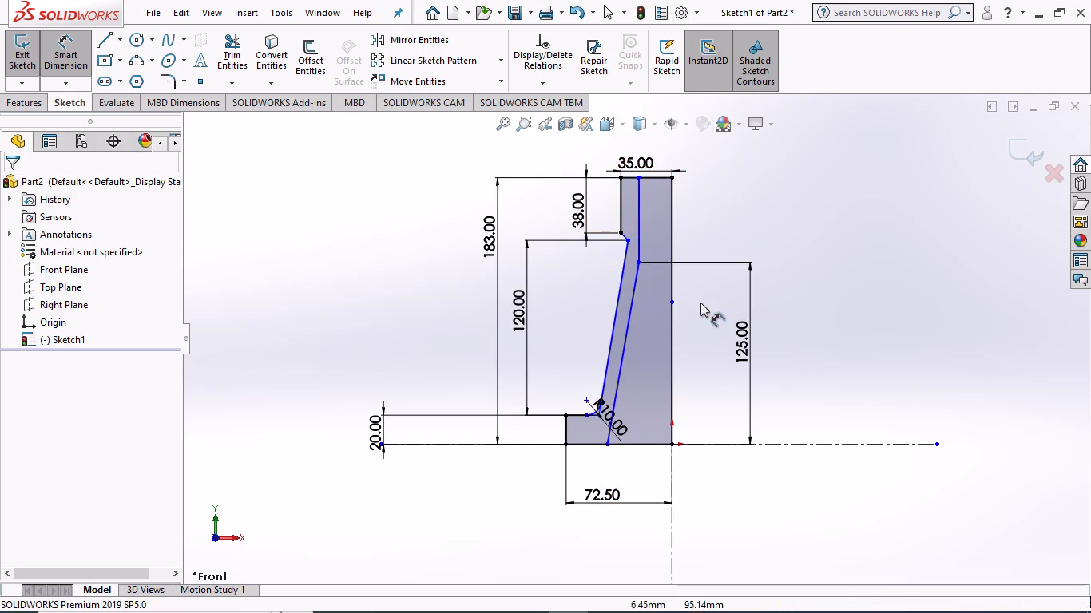
# Dimension the horizontal distance between the vertical inner line and the profile's long vertical edge, accepting the current distance.
pyautogui.click(640, 200)
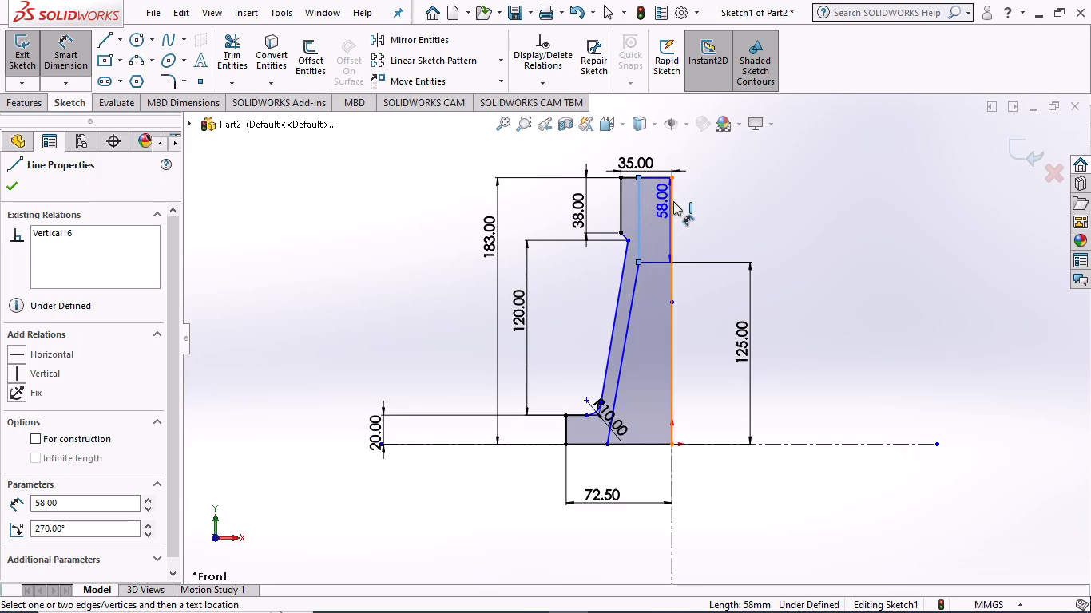
pyautogui.click(668, 204)
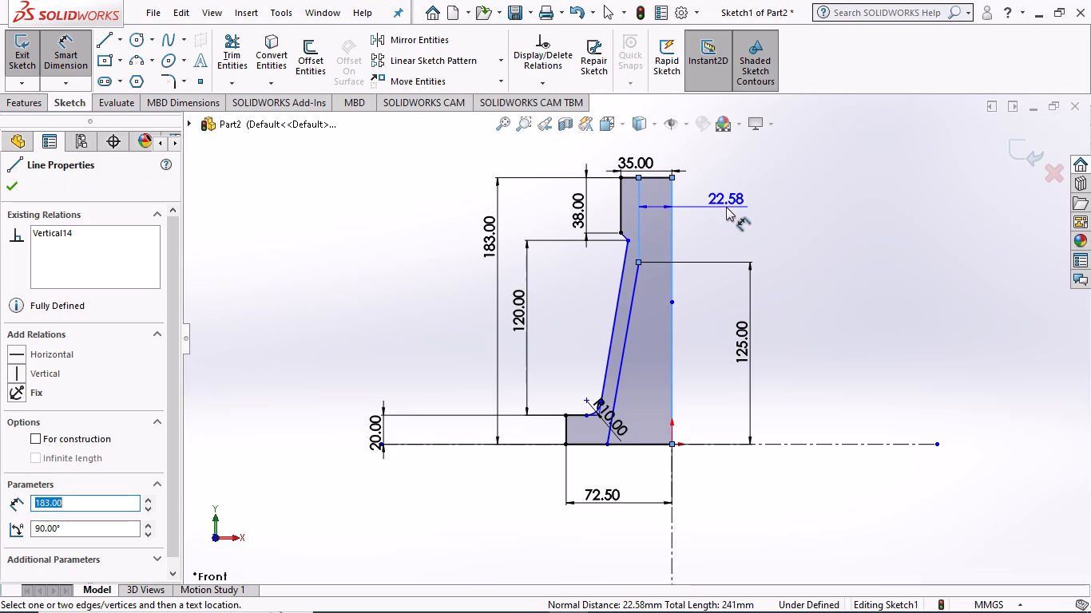
pyautogui.click(725, 208)
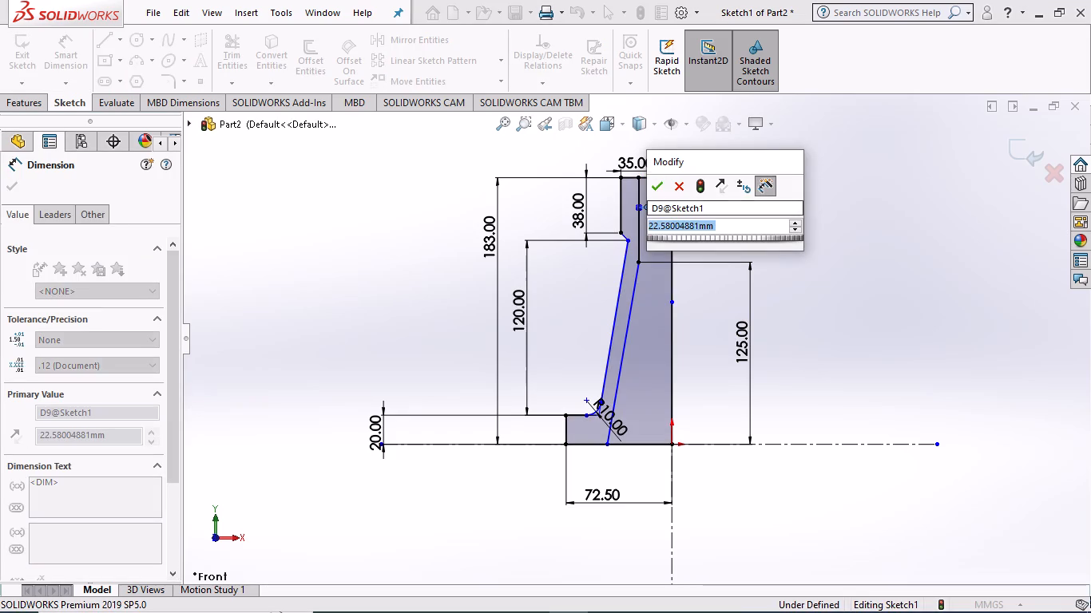
pyautogui.click(655, 183)
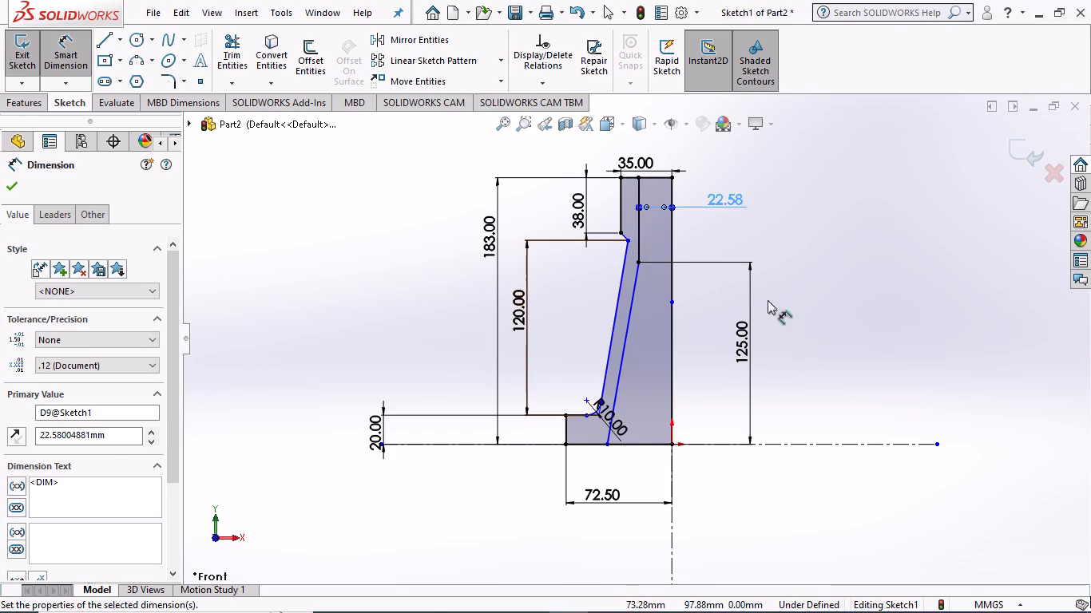
# Dimension the length of the short angled line joining the upper outer edge to the slanted outer line, accepting its current length.
pyautogui.scroll(-2, 681, 263)
pyautogui.scroll(-2, 601, 238)
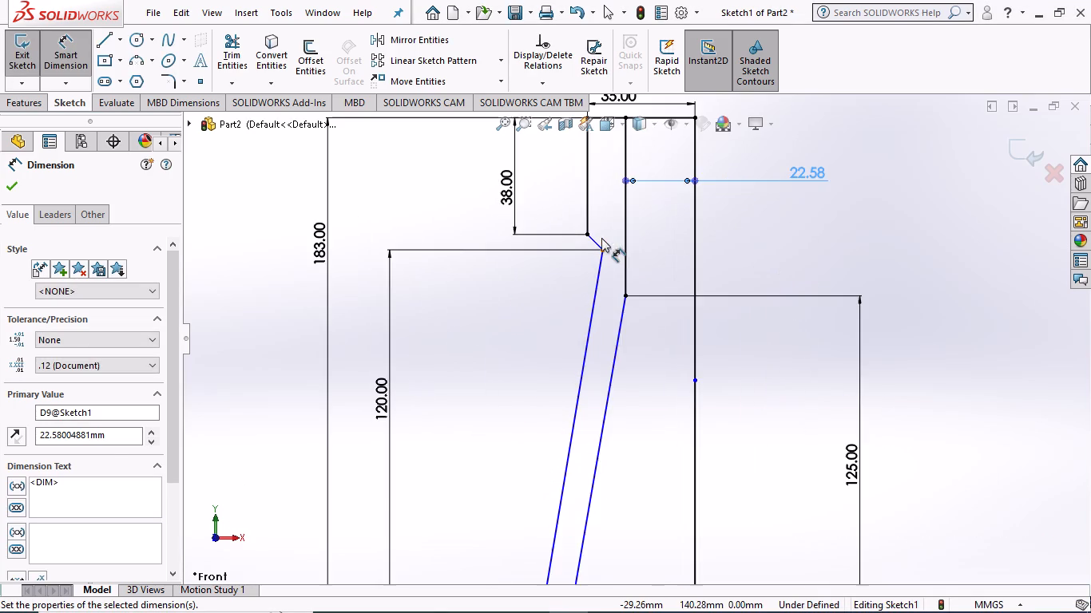
pyautogui.scroll(-3, 599, 238)
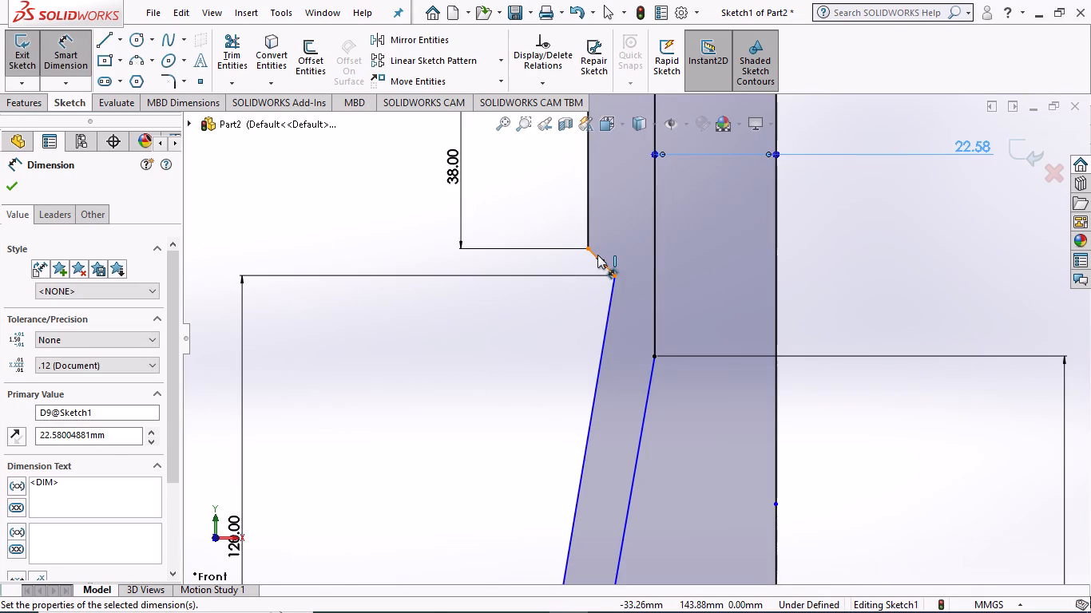
pyautogui.click(597, 255)
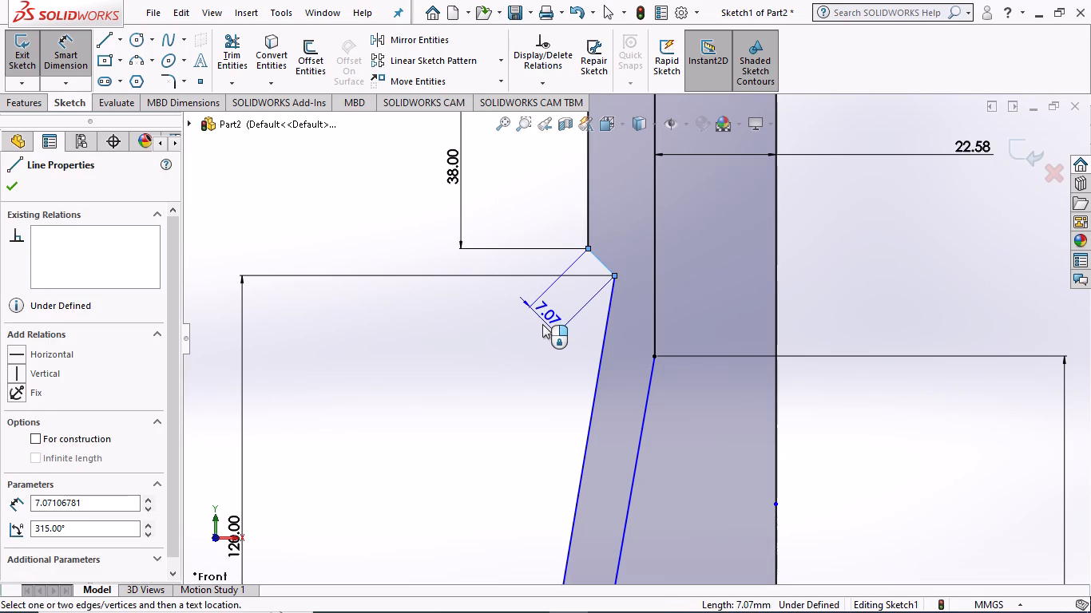
pyautogui.click(542, 324)
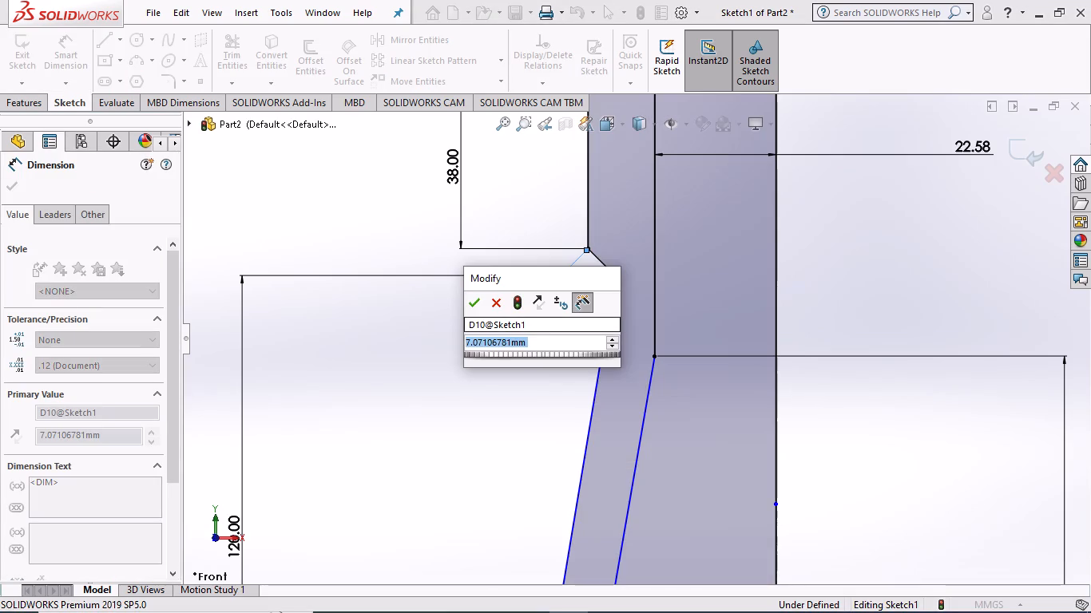
pyautogui.click(472, 303)
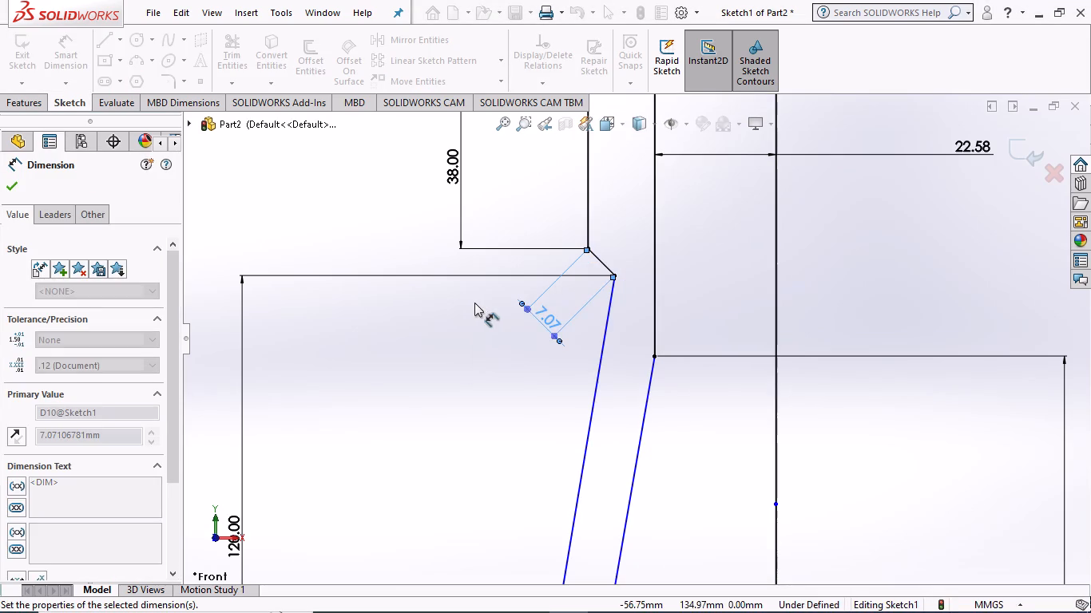
# Dimension the angle between the slanted outer line and the profile's long vertical edge, accepting the current angle.
pyautogui.click(351, 406)
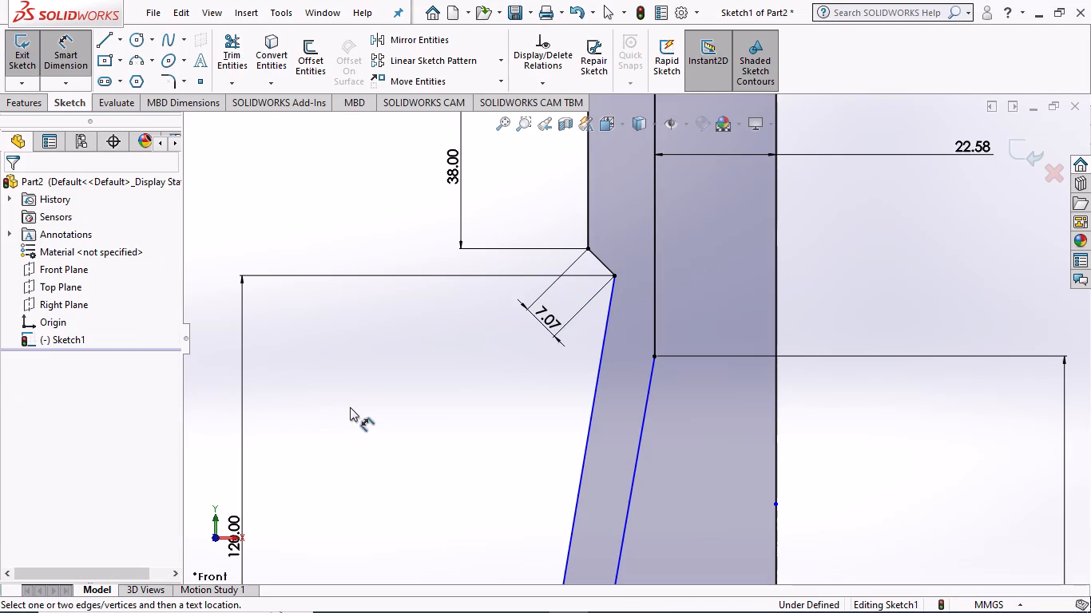
pyautogui.scroll(3, 688, 440)
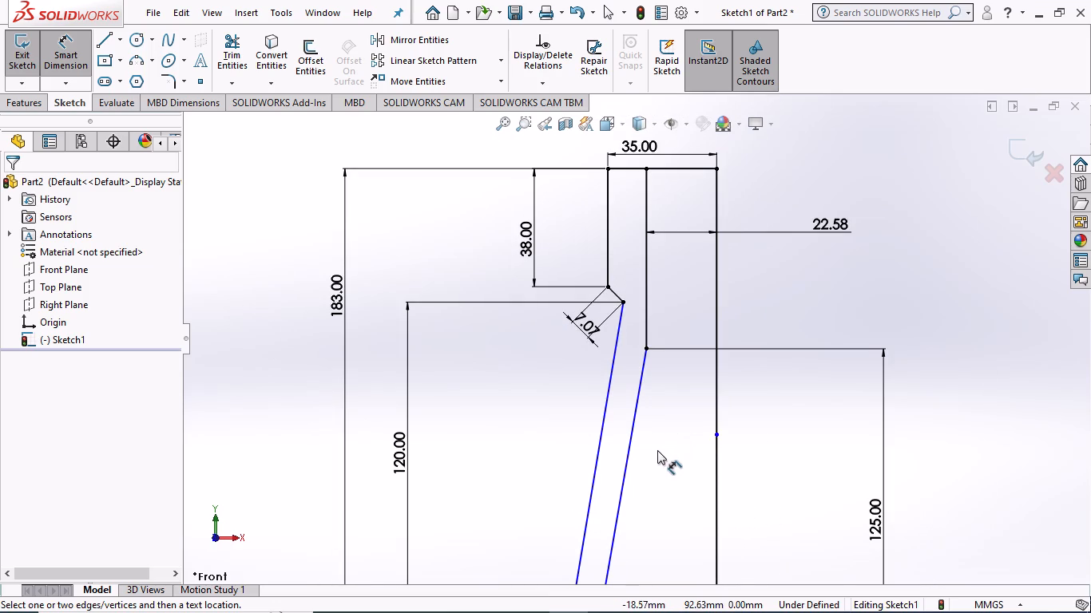
pyautogui.scroll(3, 657, 450)
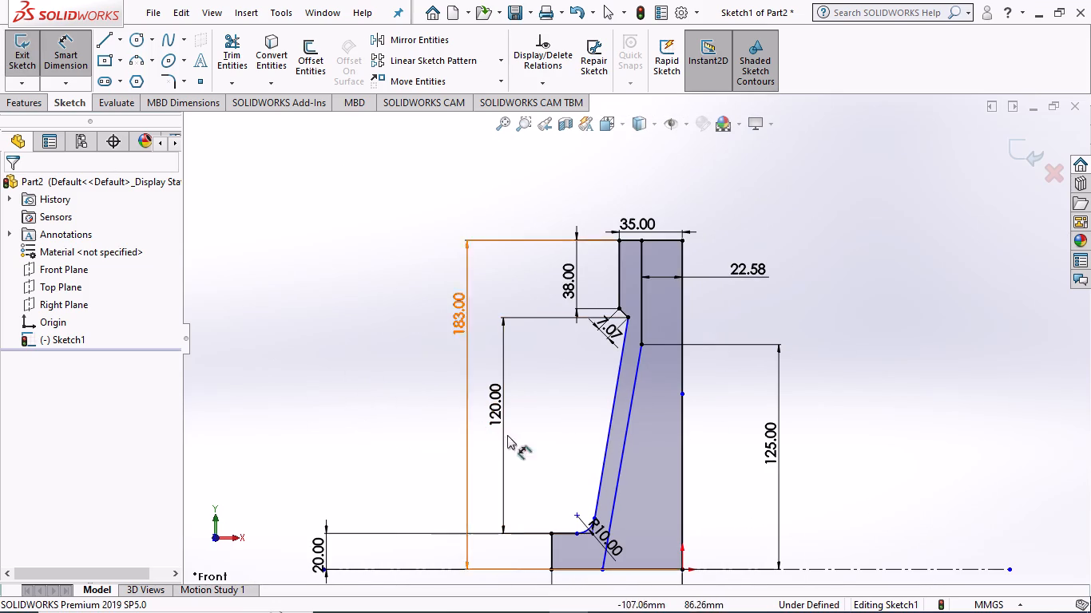
pyautogui.scroll(1, 650, 521)
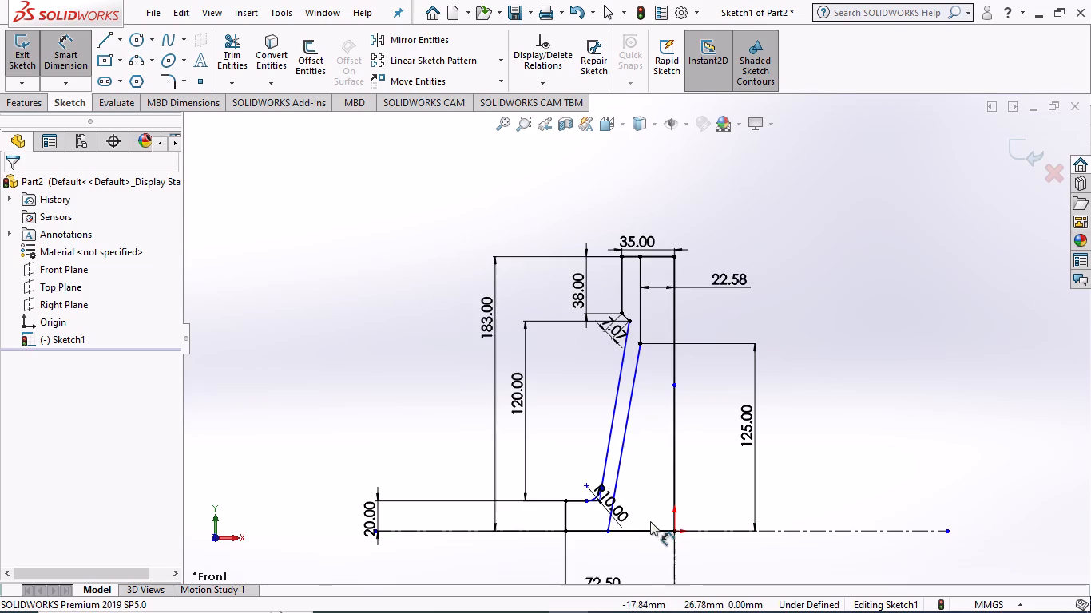
pyautogui.click(609, 423)
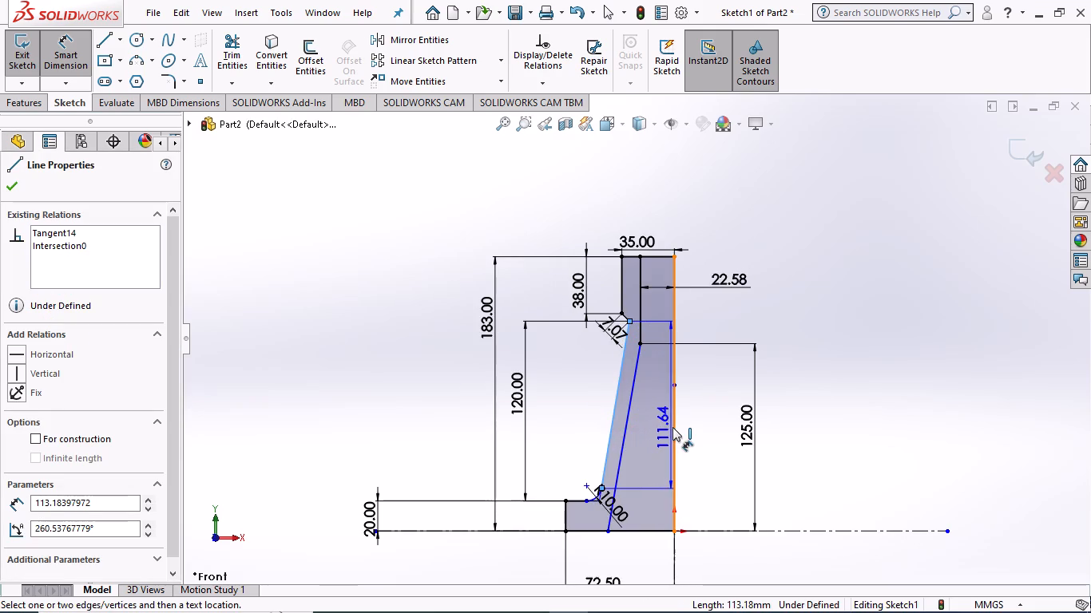
pyautogui.click(672, 427)
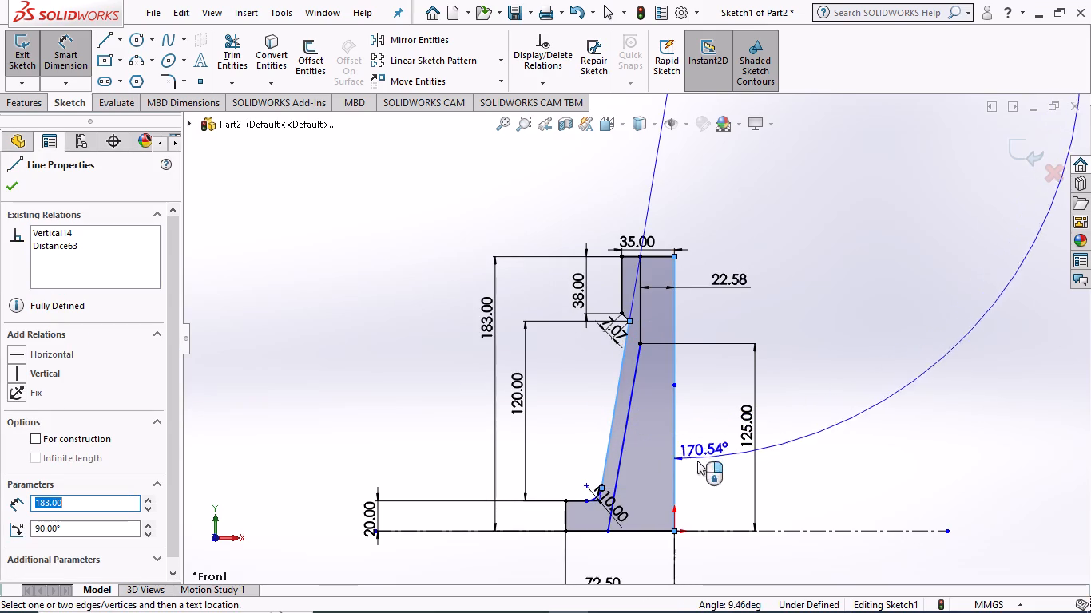
pyautogui.click(628, 480)
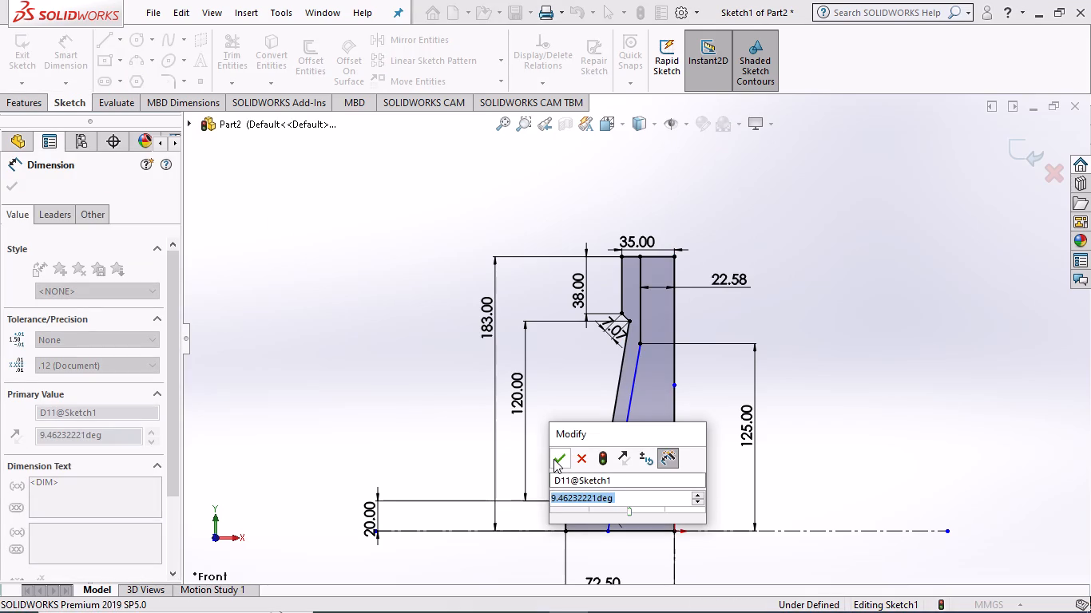
pyautogui.click(554, 459)
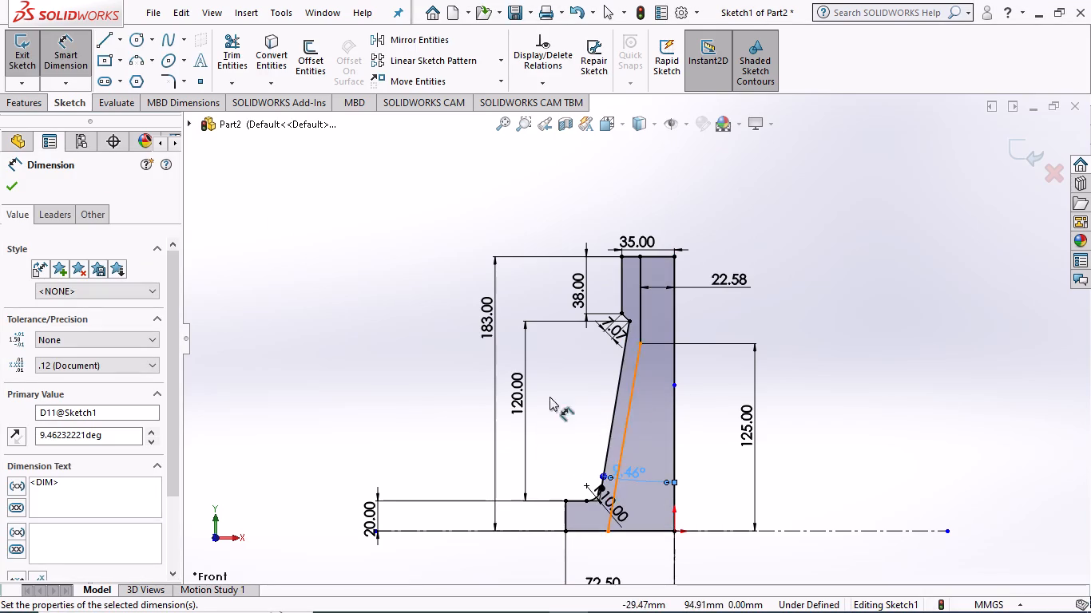
pyautogui.click(514, 400)
pyautogui.click(396, 424)
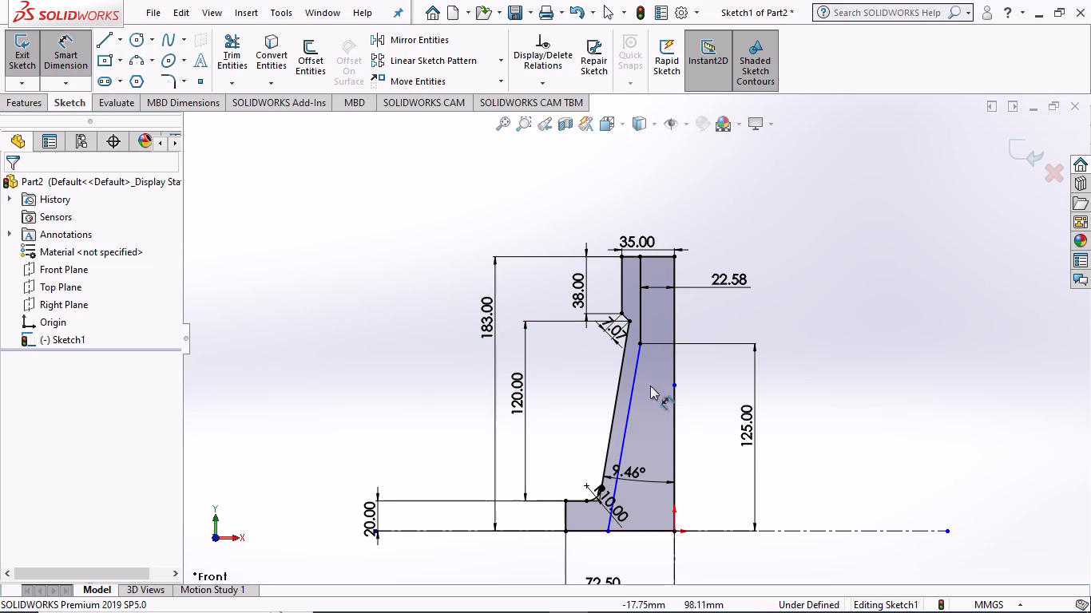
# Dimension the angle between the slanted inner line and the profile's long vertical edge, accepting the current angle, and end dimensioning.
pyautogui.click(629, 416)
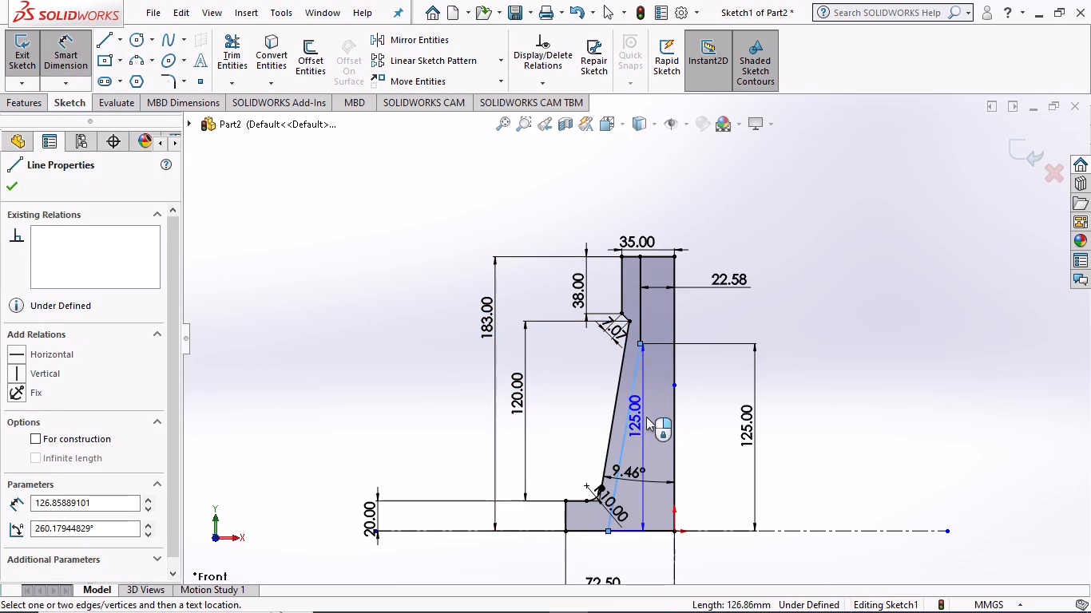
pyautogui.click(670, 413)
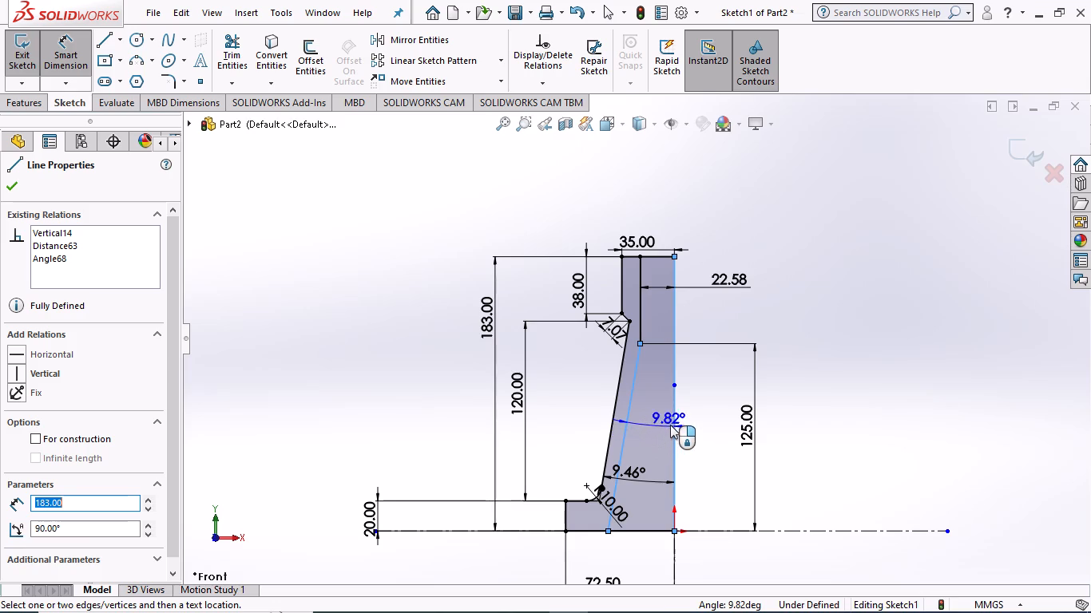
pyautogui.click(654, 427)
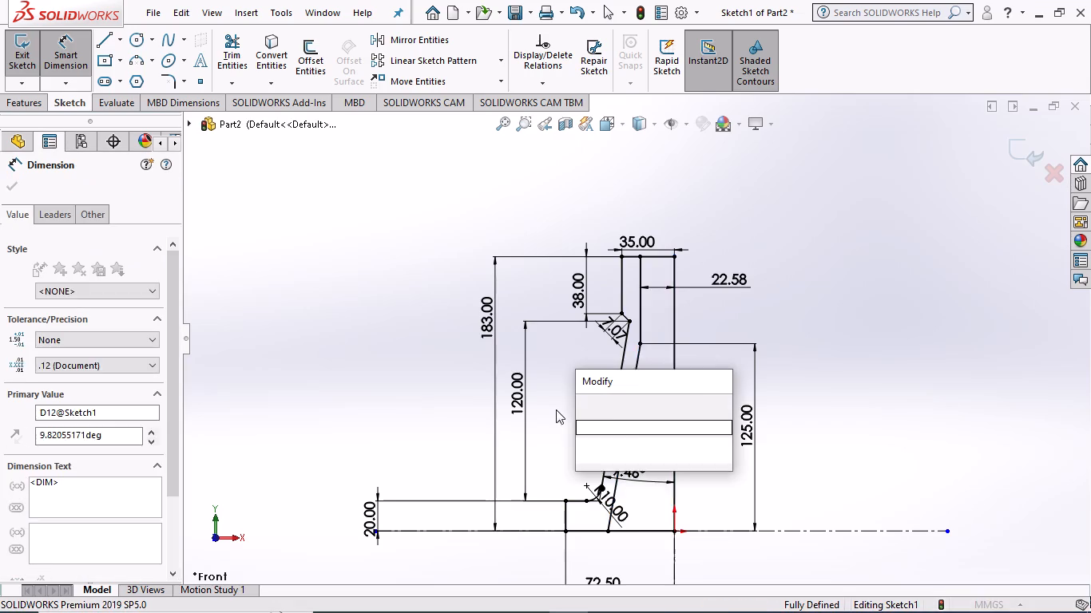
pyautogui.click(586, 405)
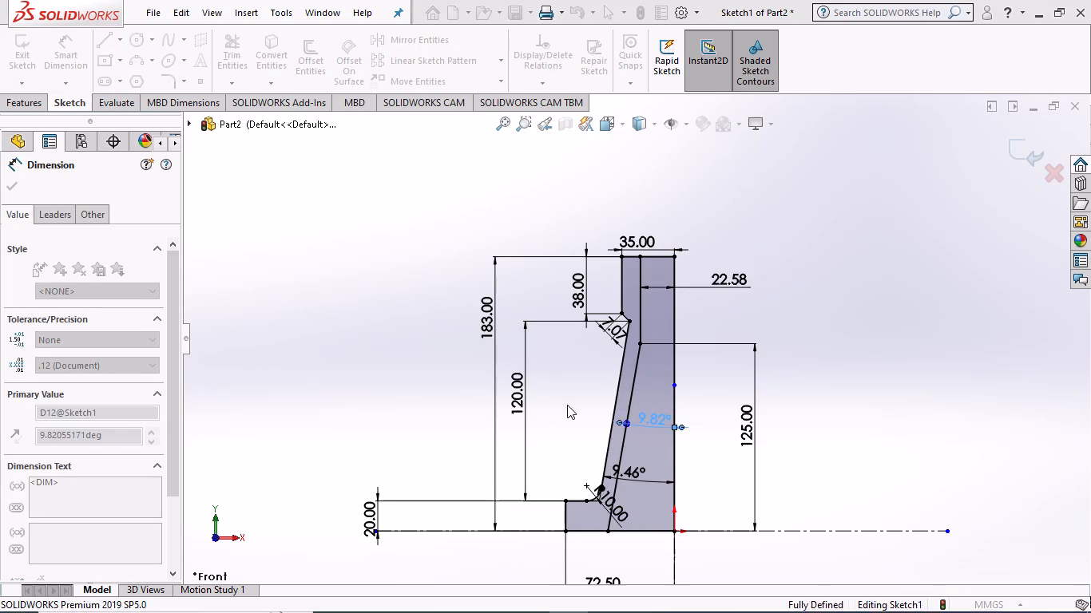
pyautogui.click(384, 389)
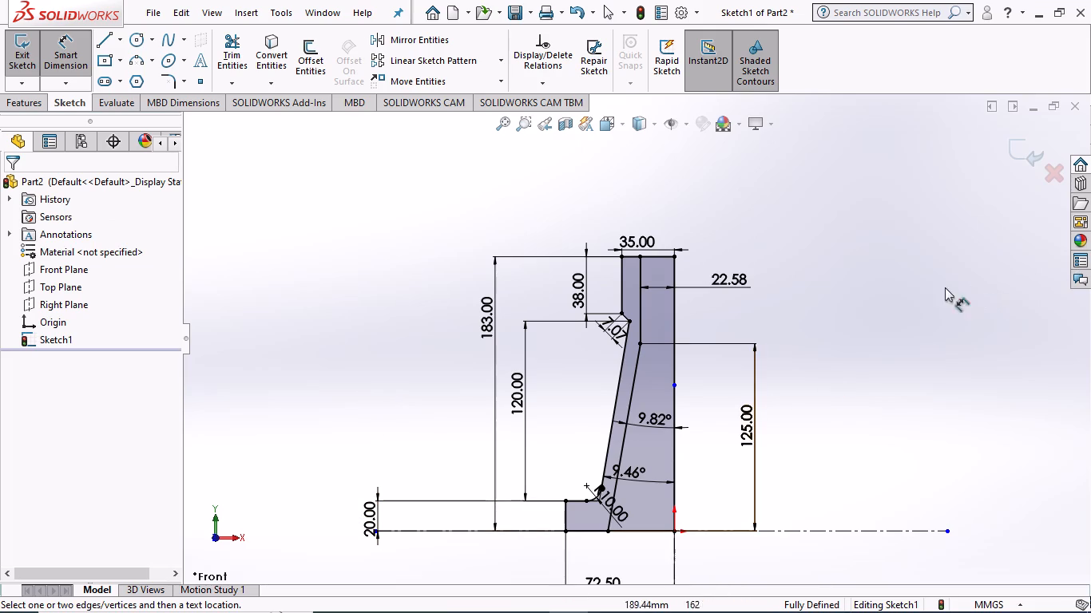
pyautogui.click(69, 49)
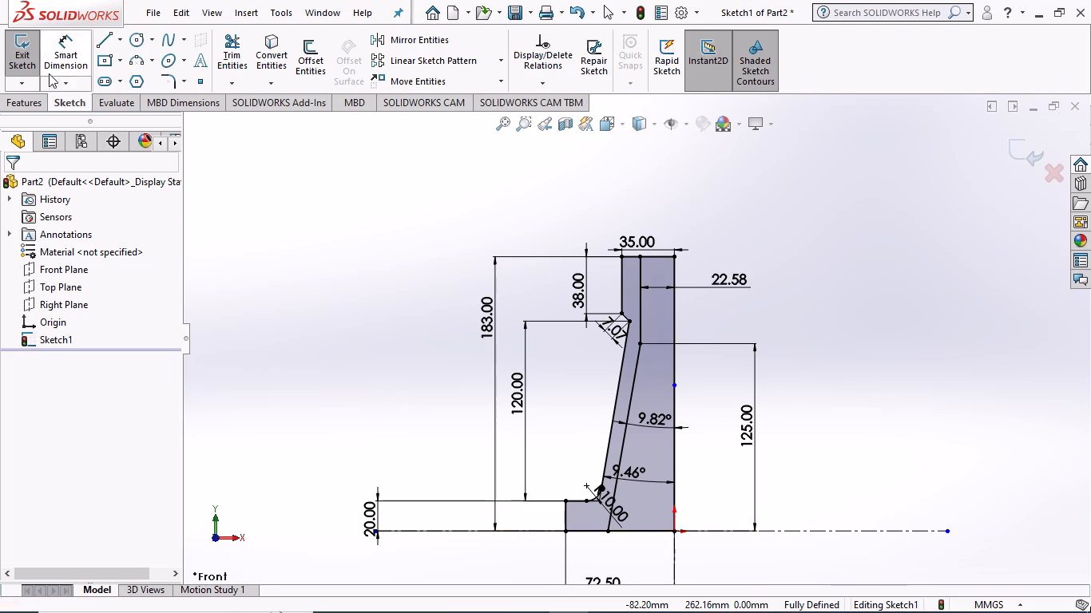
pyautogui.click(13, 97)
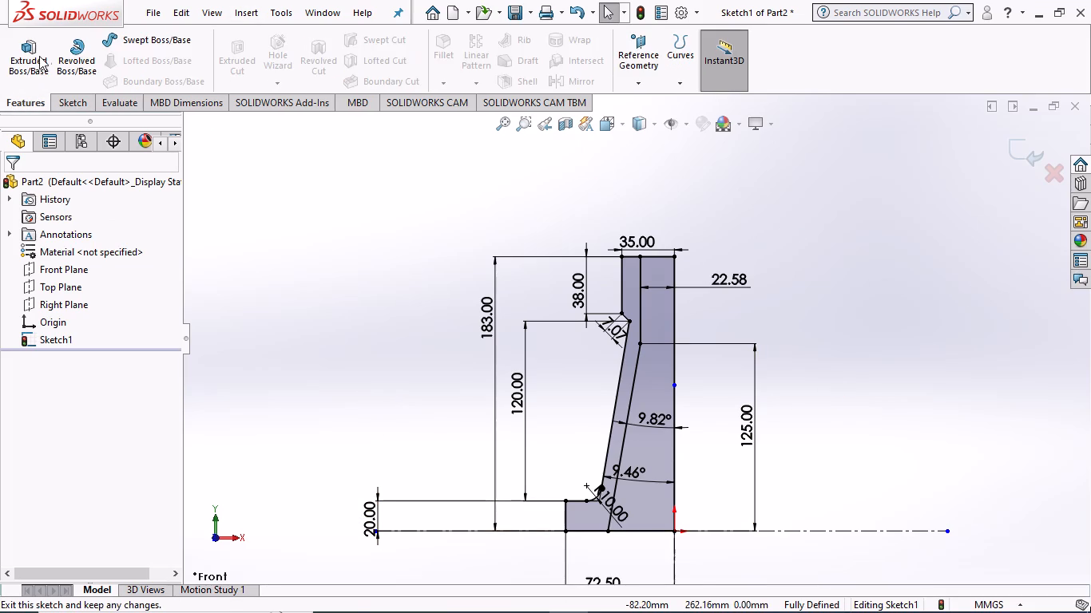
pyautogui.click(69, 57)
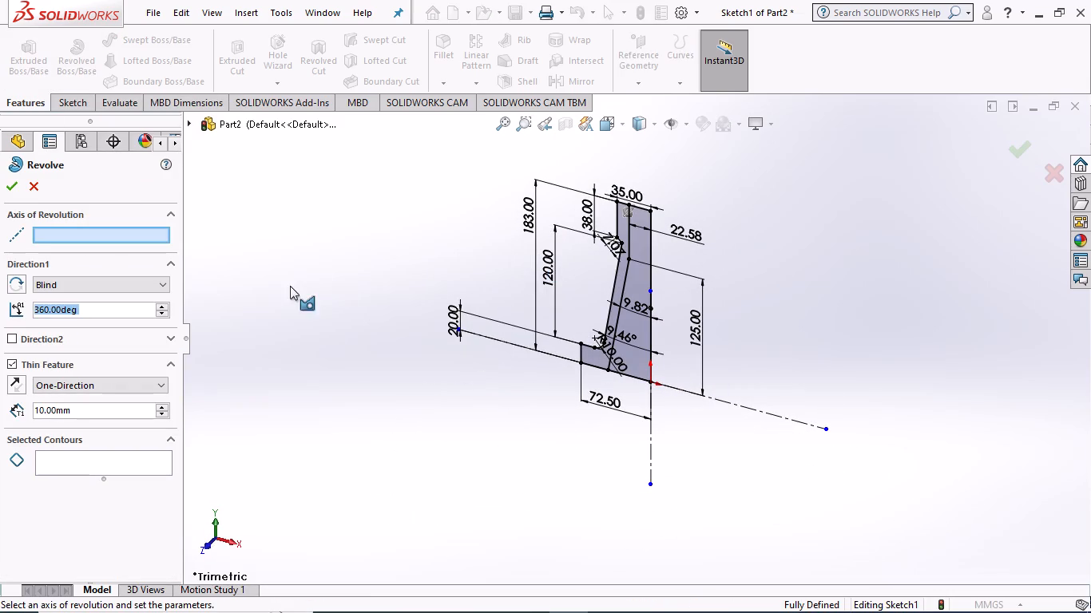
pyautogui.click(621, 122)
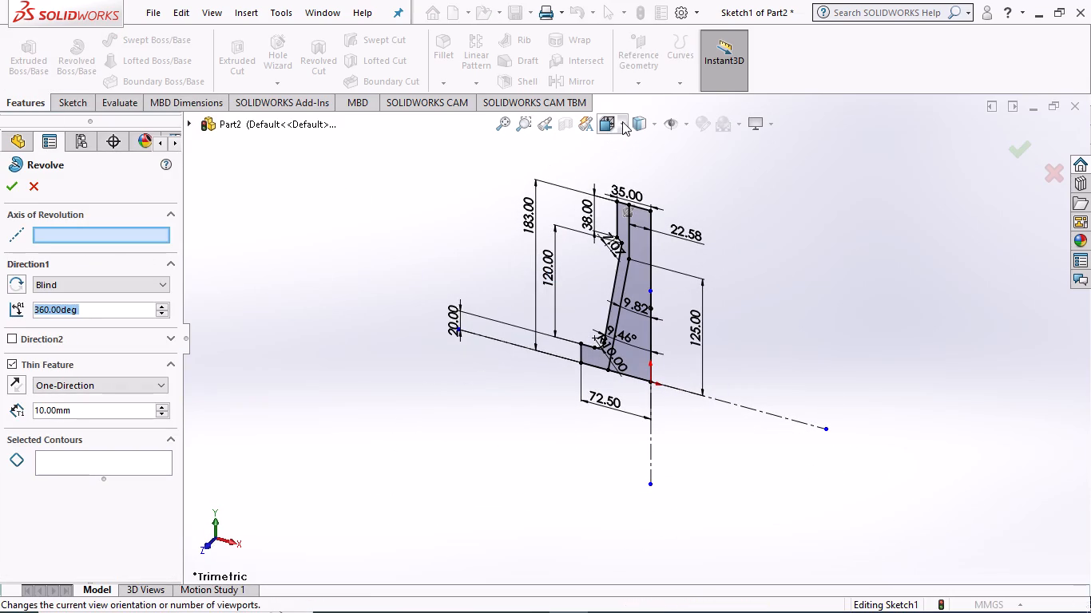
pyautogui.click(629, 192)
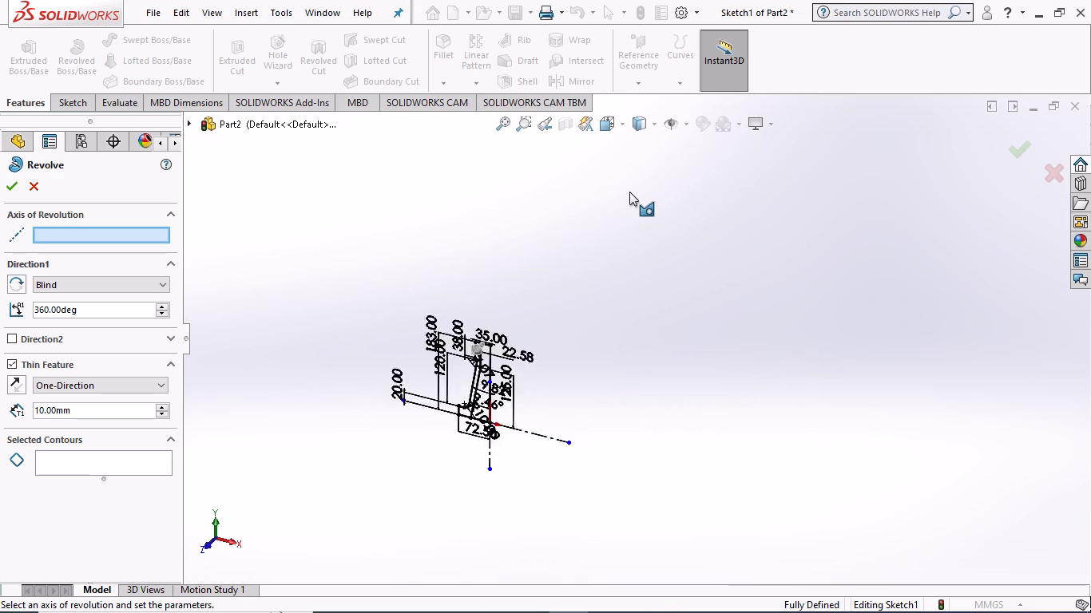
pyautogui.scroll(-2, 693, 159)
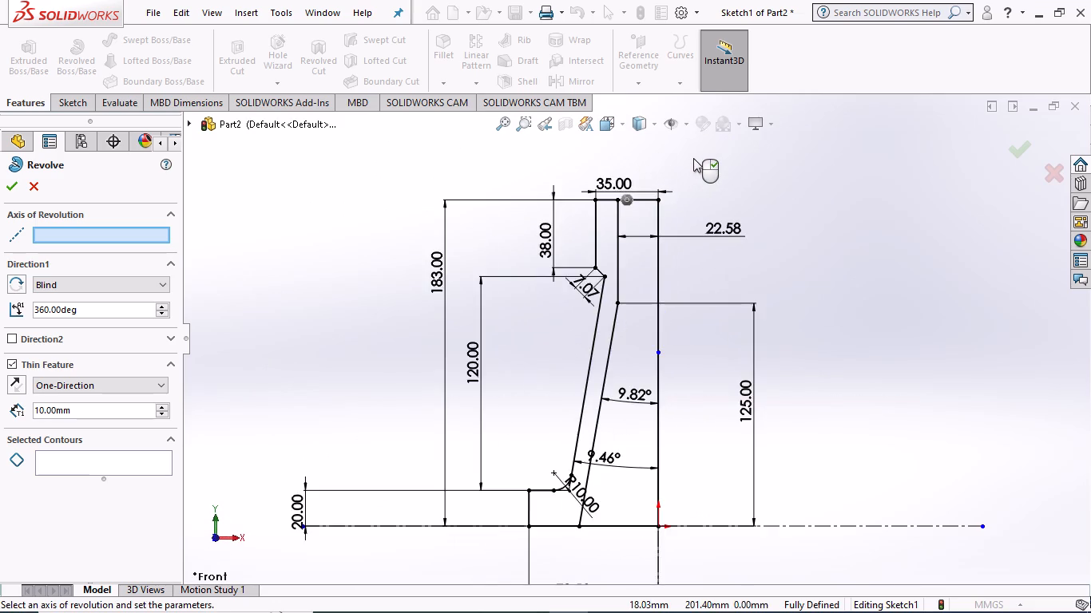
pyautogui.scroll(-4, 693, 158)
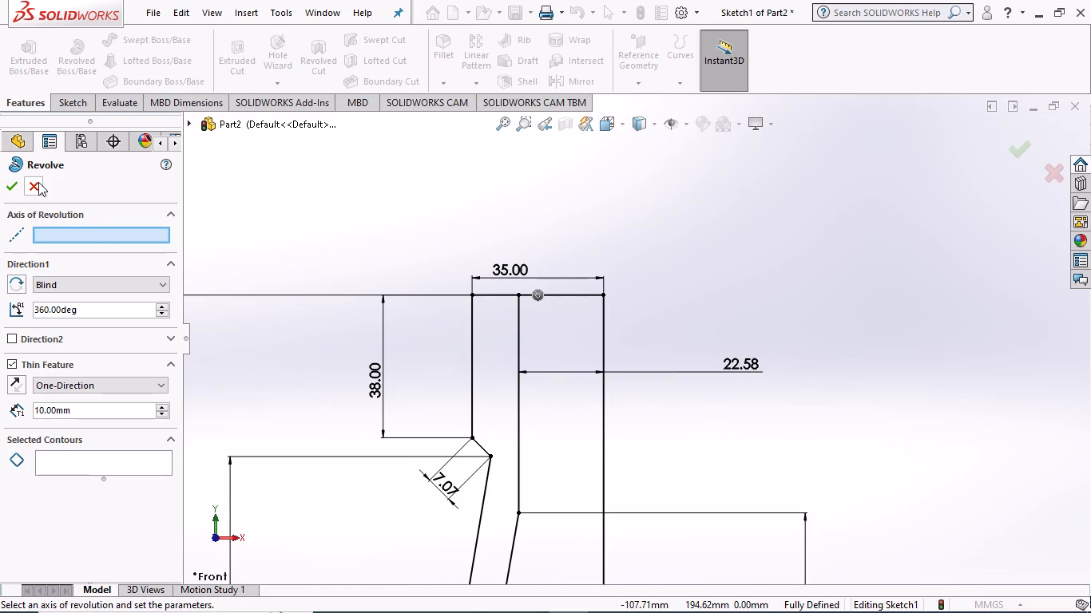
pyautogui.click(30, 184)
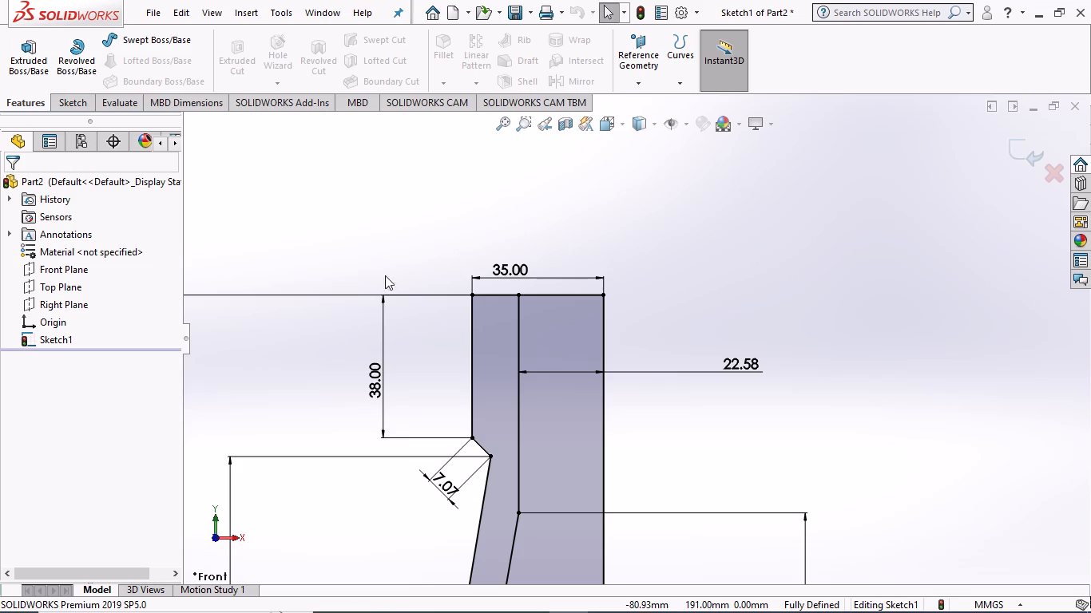
# Delete the full-width horizontal line along the top of the profile.
pyautogui.click(549, 295)
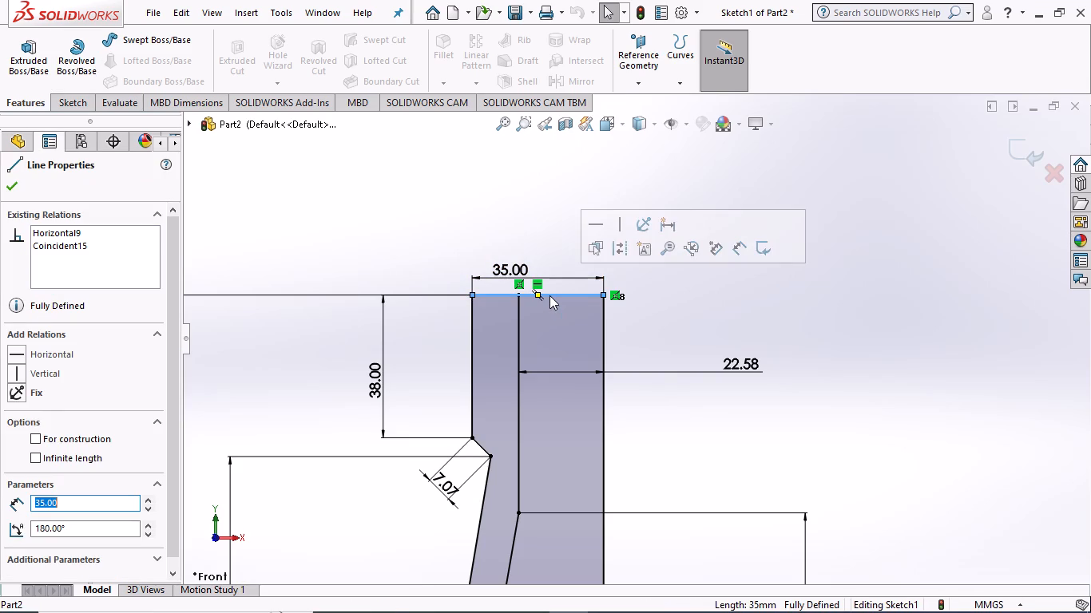
pyautogui.click(326, 222)
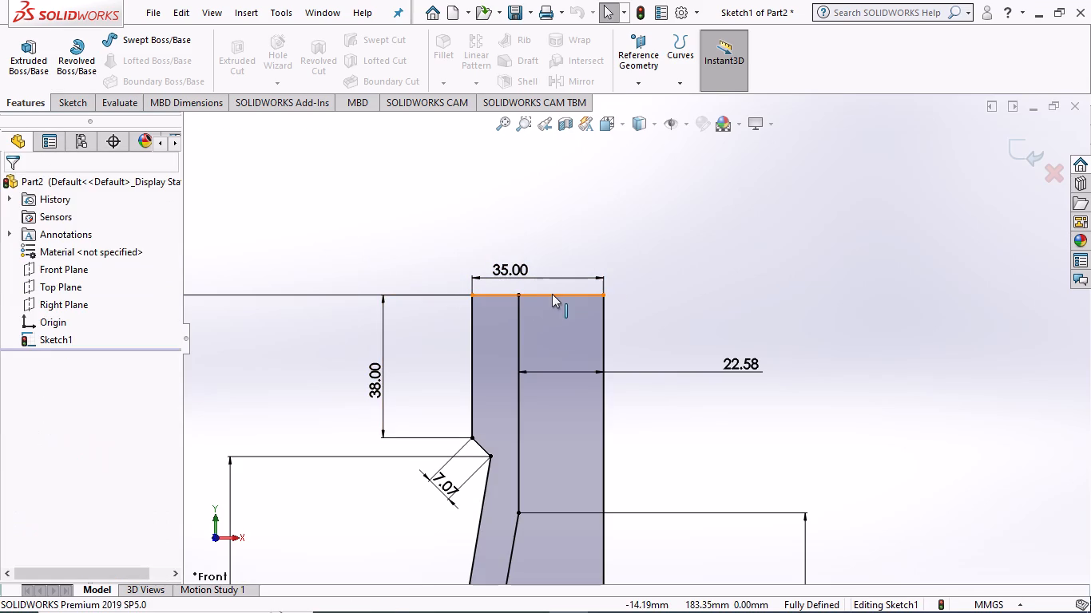
pyautogui.click(557, 294)
pyautogui.press('Delete')
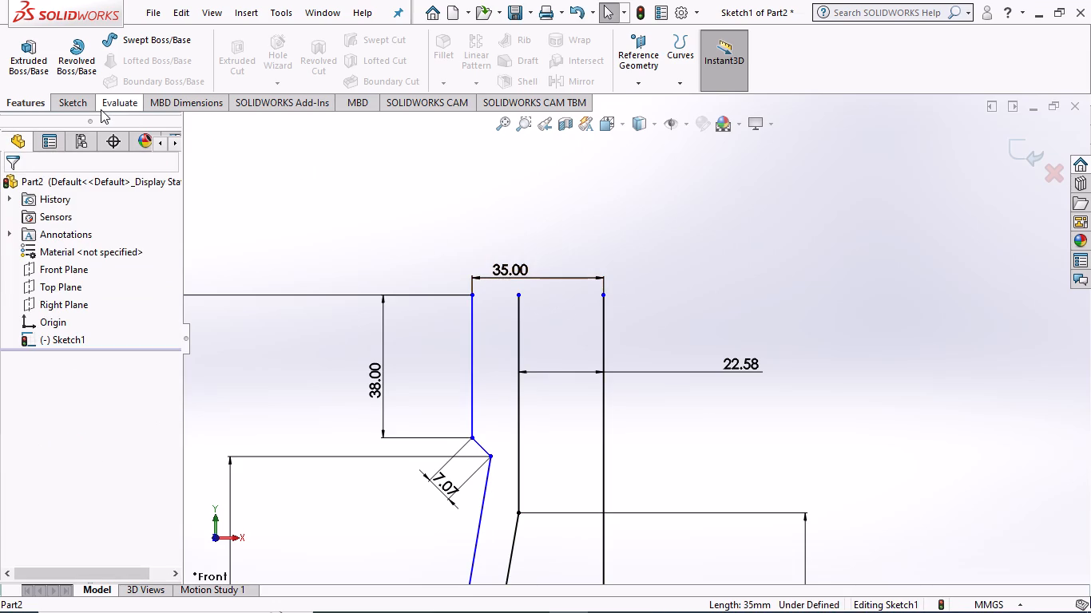
# Sketch a horizontal line about 12.42 mm long joining the top ends of the upper outer edge and the vertical inner line.
pyautogui.click(77, 105)
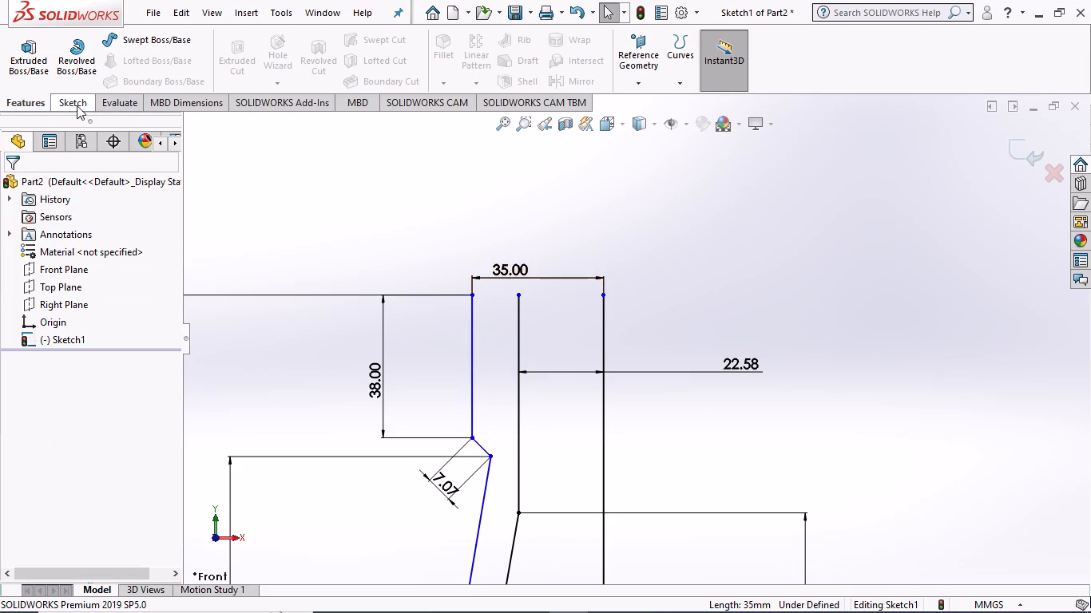
pyautogui.click(102, 40)
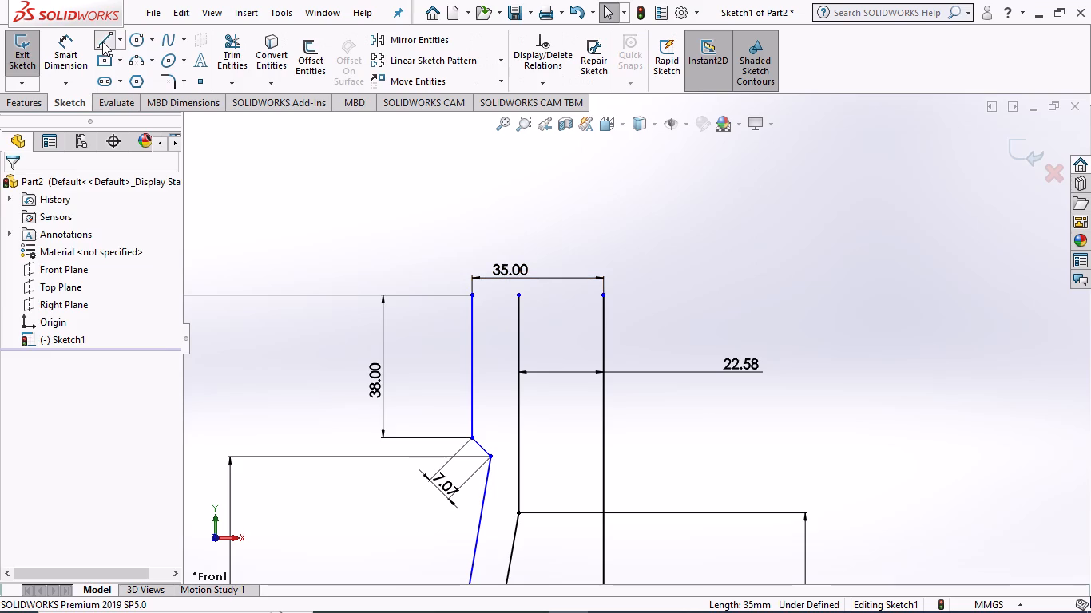
pyautogui.click(469, 293)
pyautogui.click(518, 295)
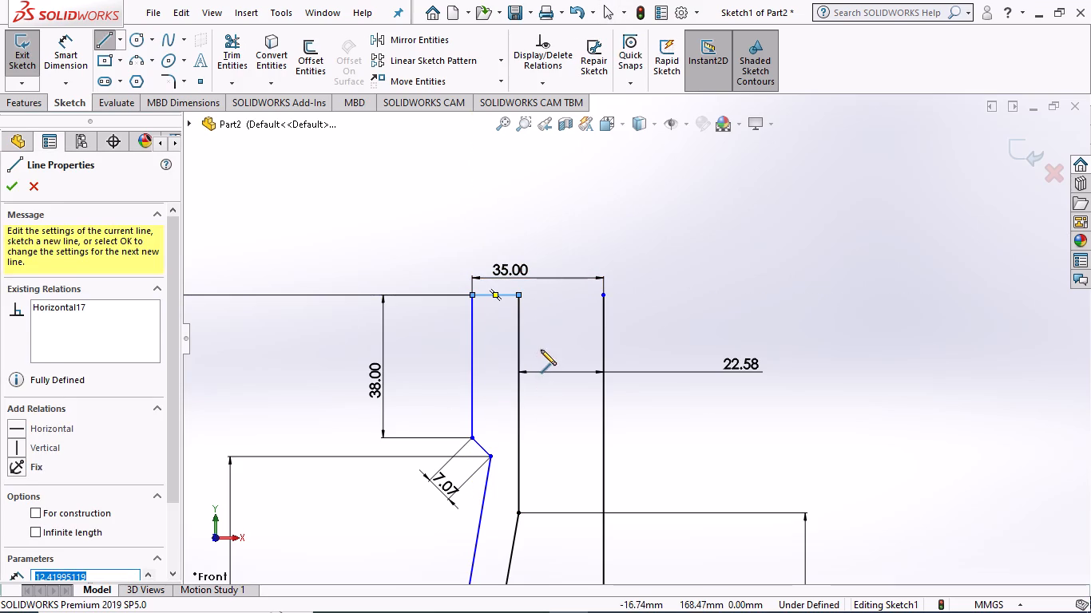
pyautogui.press('Escape')
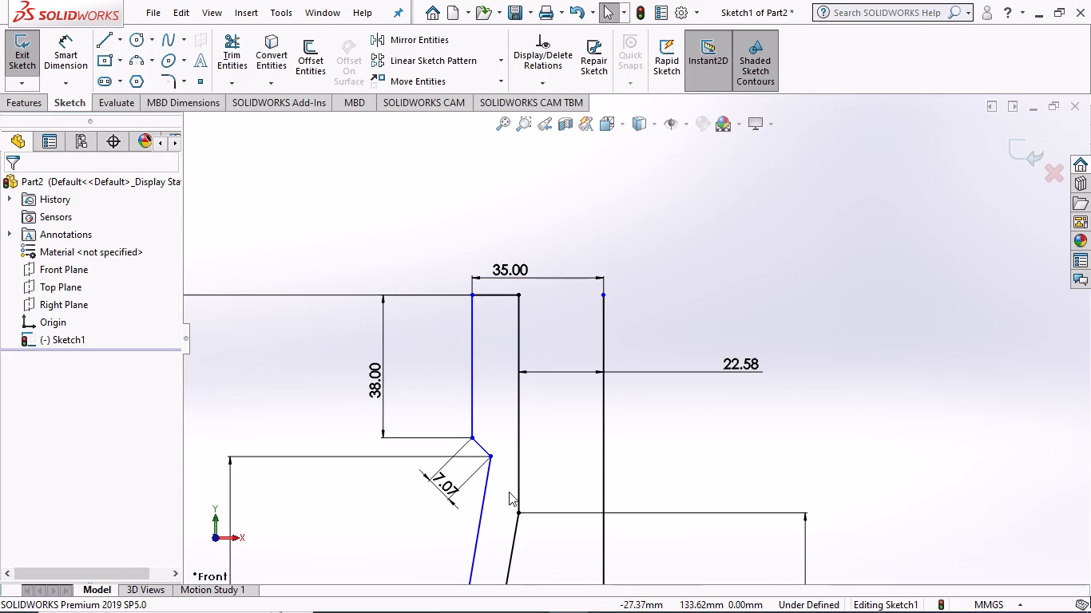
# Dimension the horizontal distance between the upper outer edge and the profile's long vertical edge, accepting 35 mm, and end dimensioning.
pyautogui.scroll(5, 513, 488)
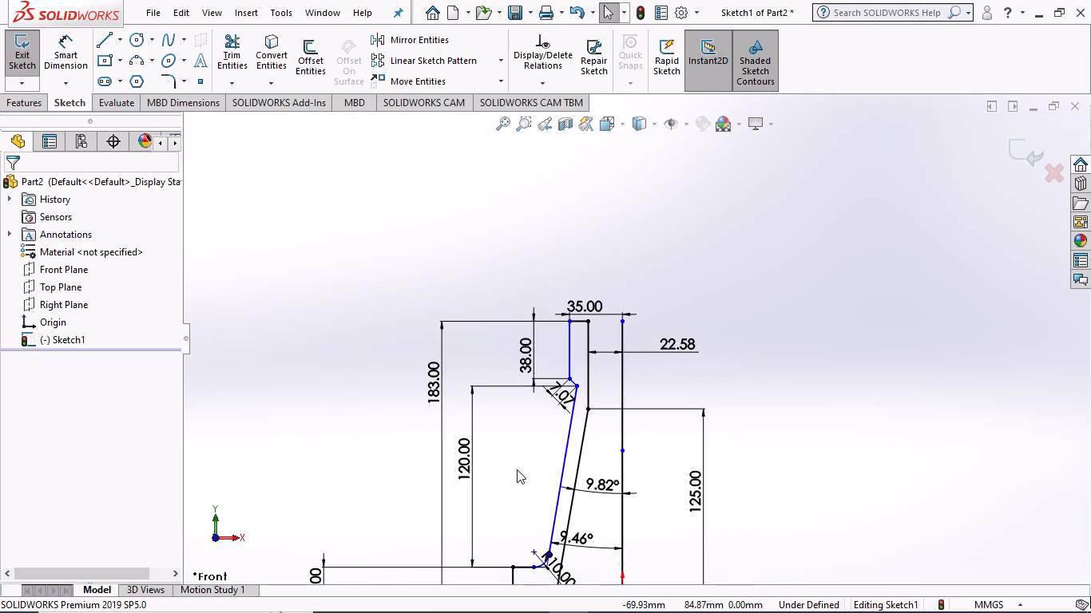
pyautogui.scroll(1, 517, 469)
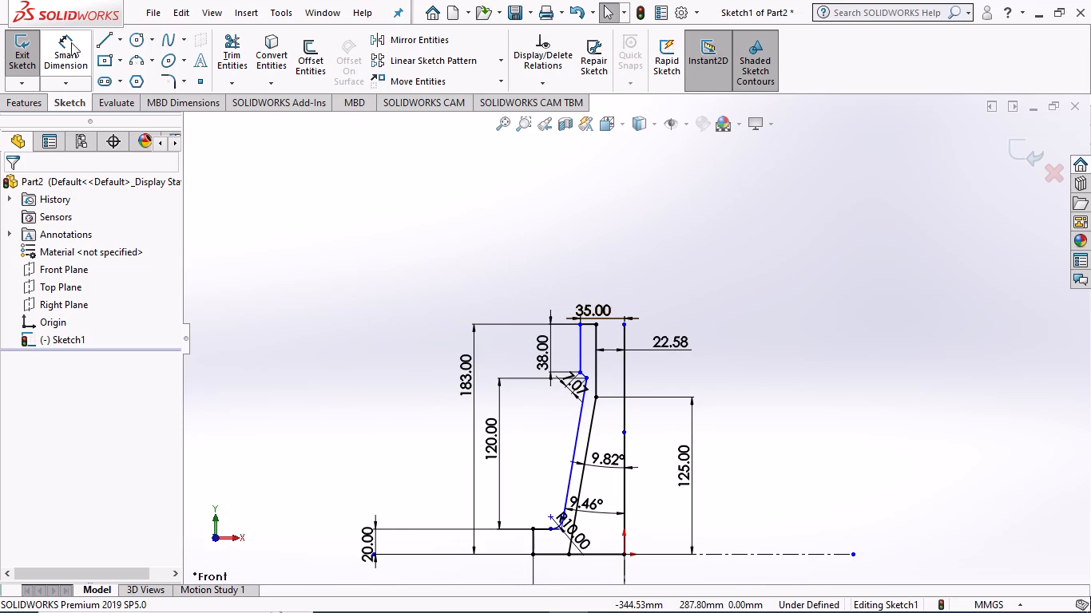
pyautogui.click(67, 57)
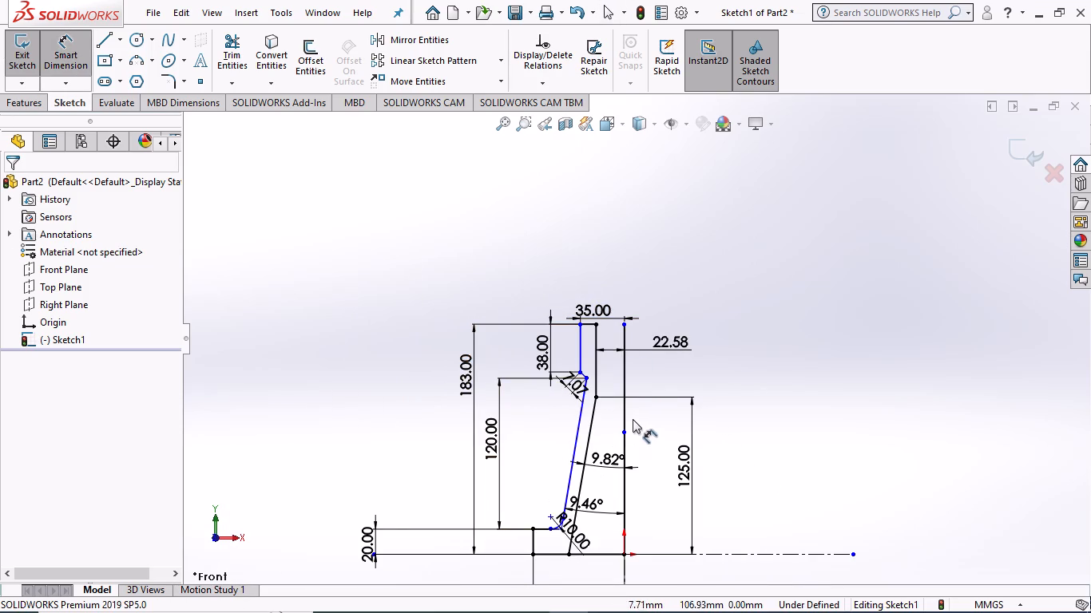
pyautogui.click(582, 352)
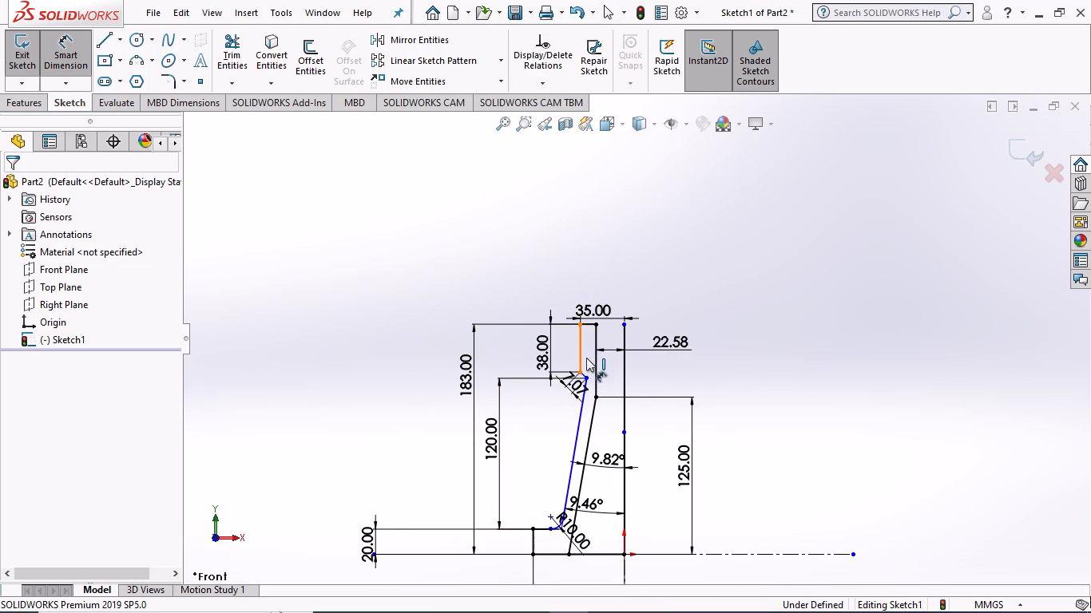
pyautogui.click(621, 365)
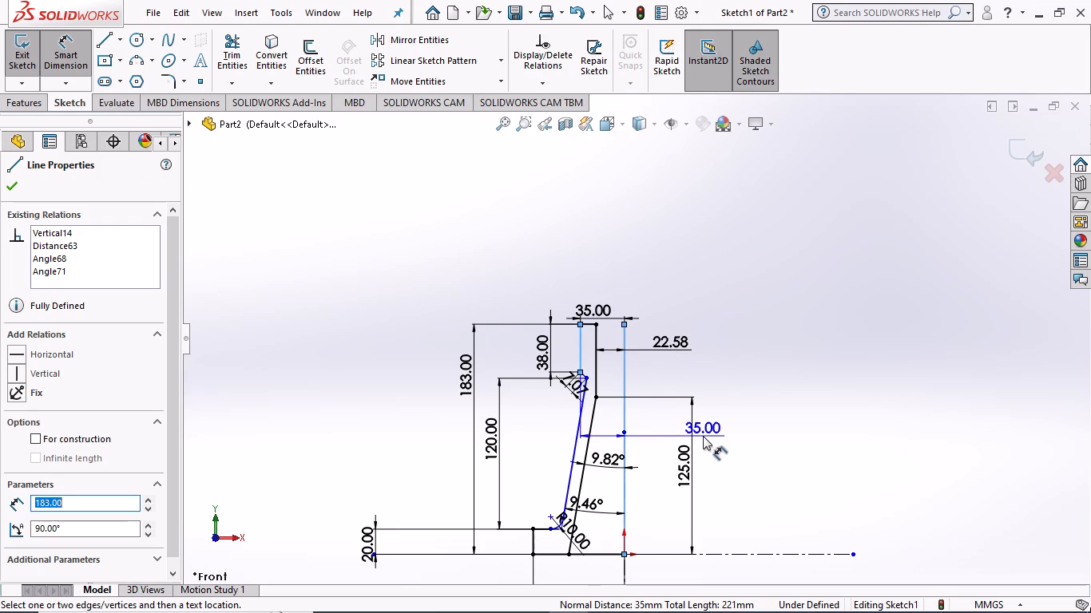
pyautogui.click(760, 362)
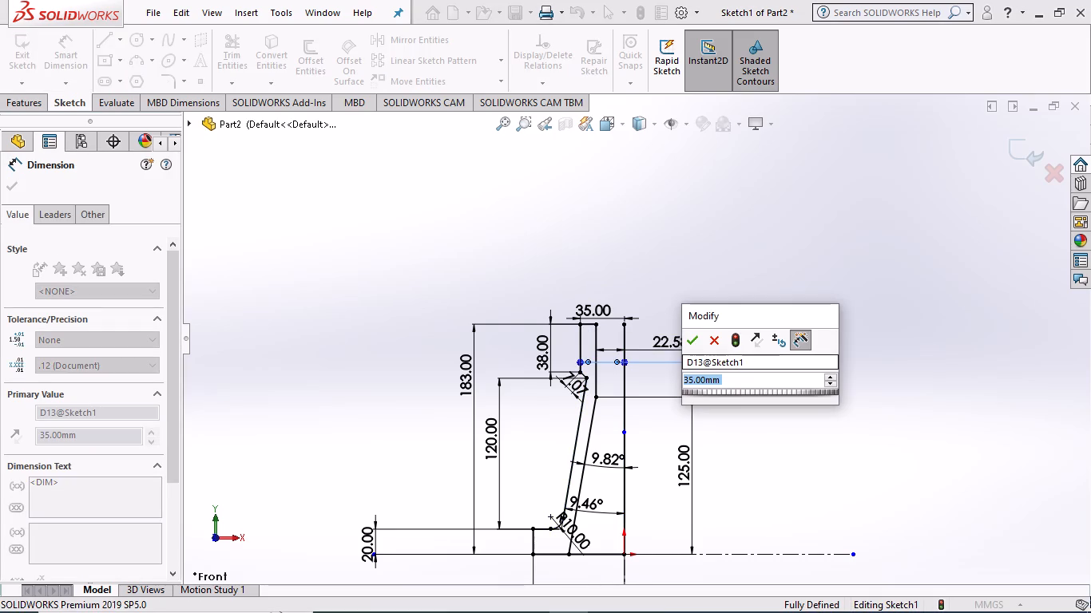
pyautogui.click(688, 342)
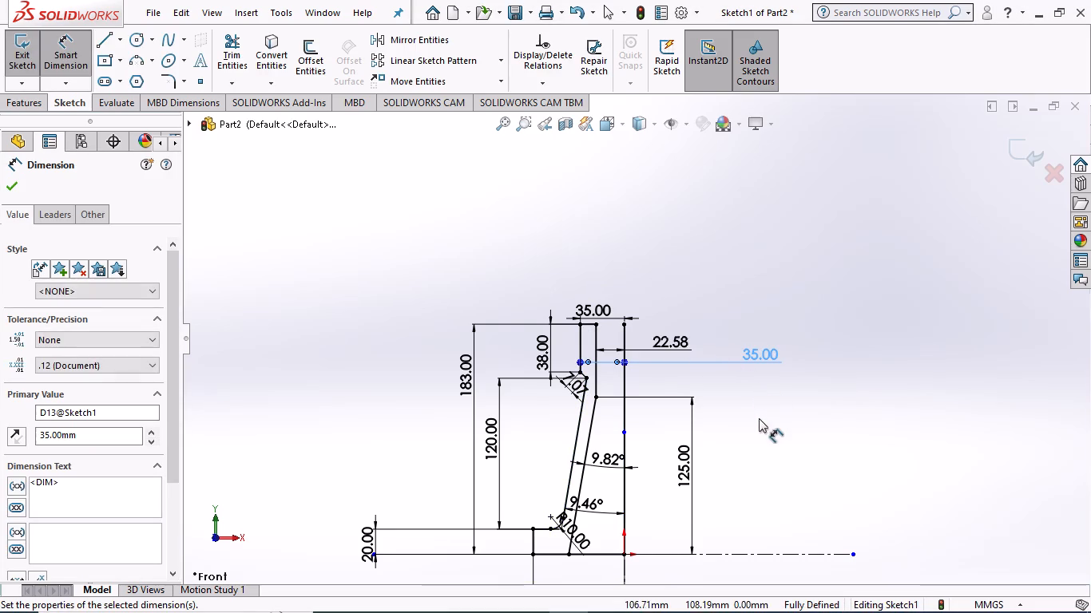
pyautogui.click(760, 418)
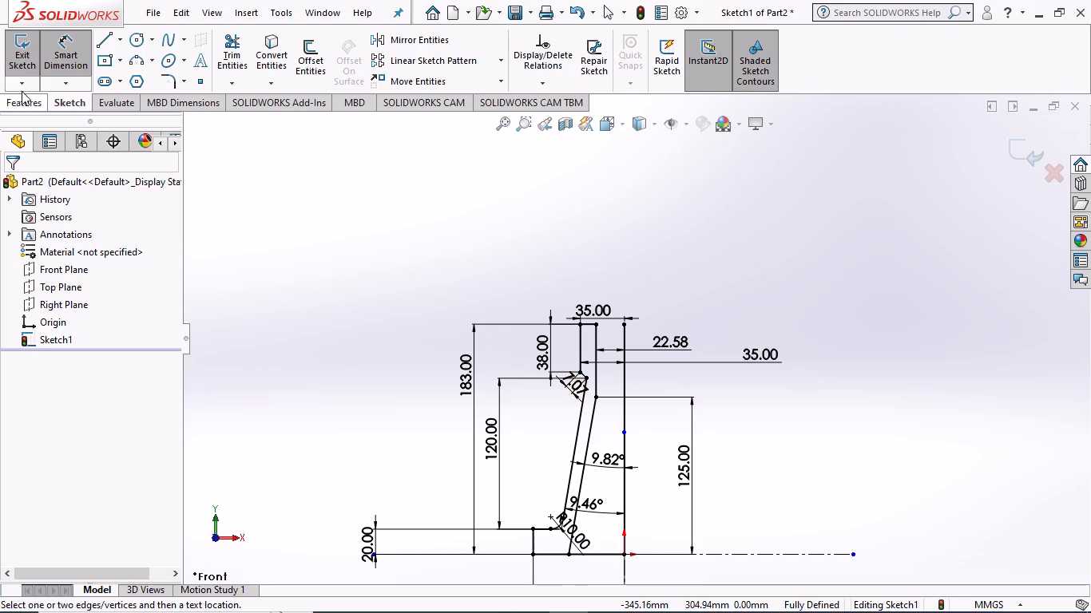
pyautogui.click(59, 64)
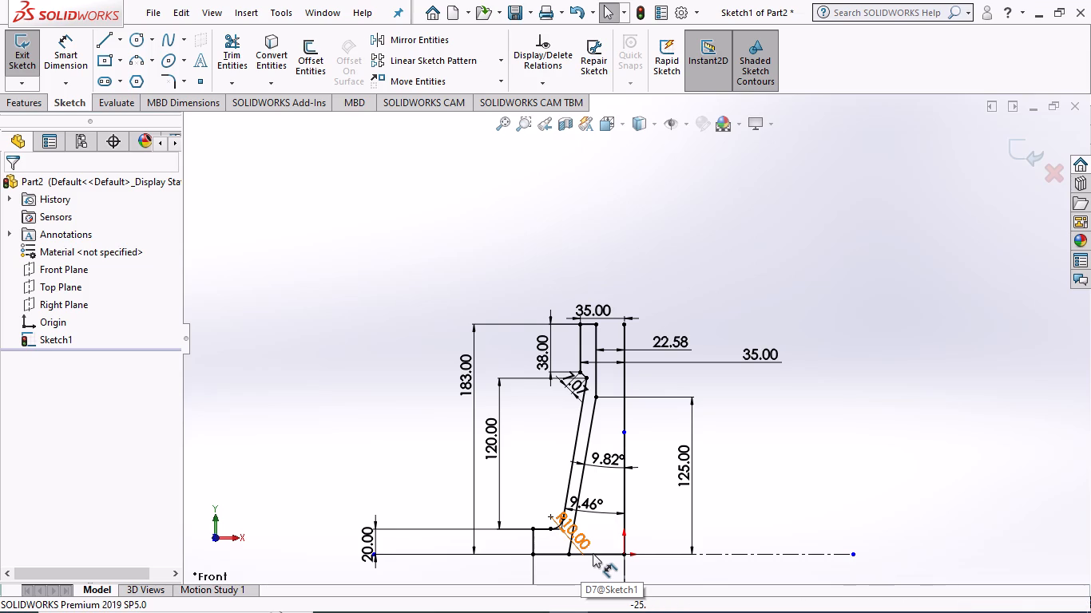
# Delete the profile's long solid vertical edge on the axis together with its attached dimensions.
pyautogui.click(623, 380)
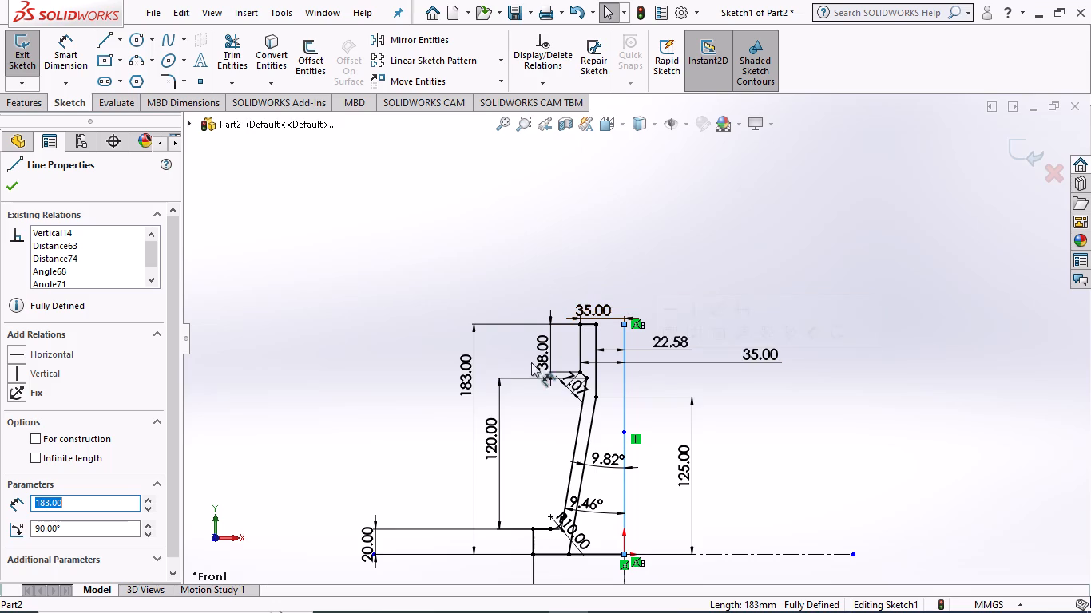
pyautogui.rightClick(617, 375)
pyautogui.click(633, 538)
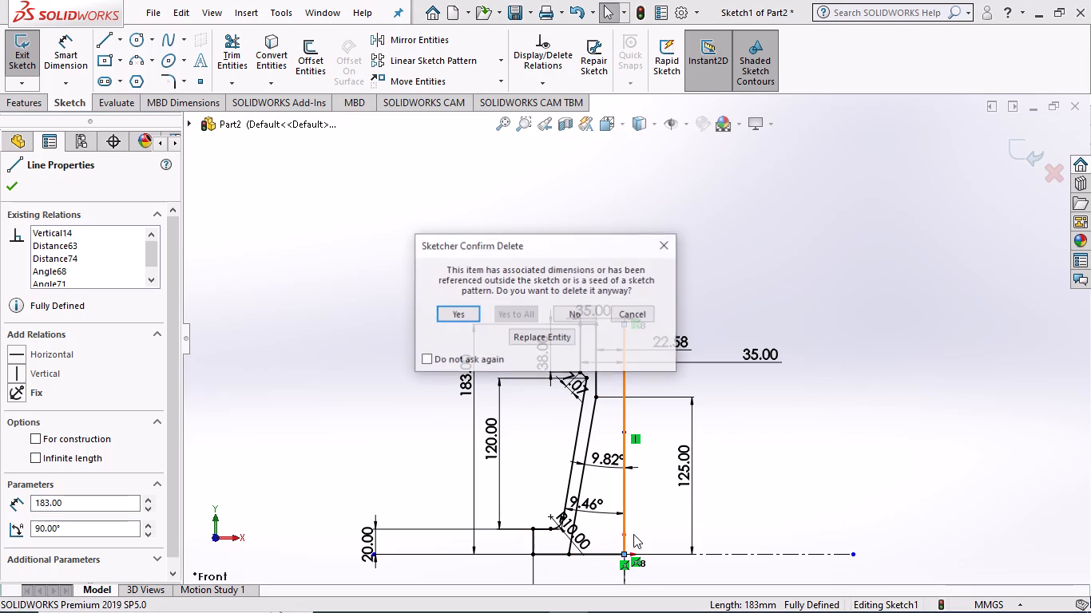
pyautogui.click(455, 318)
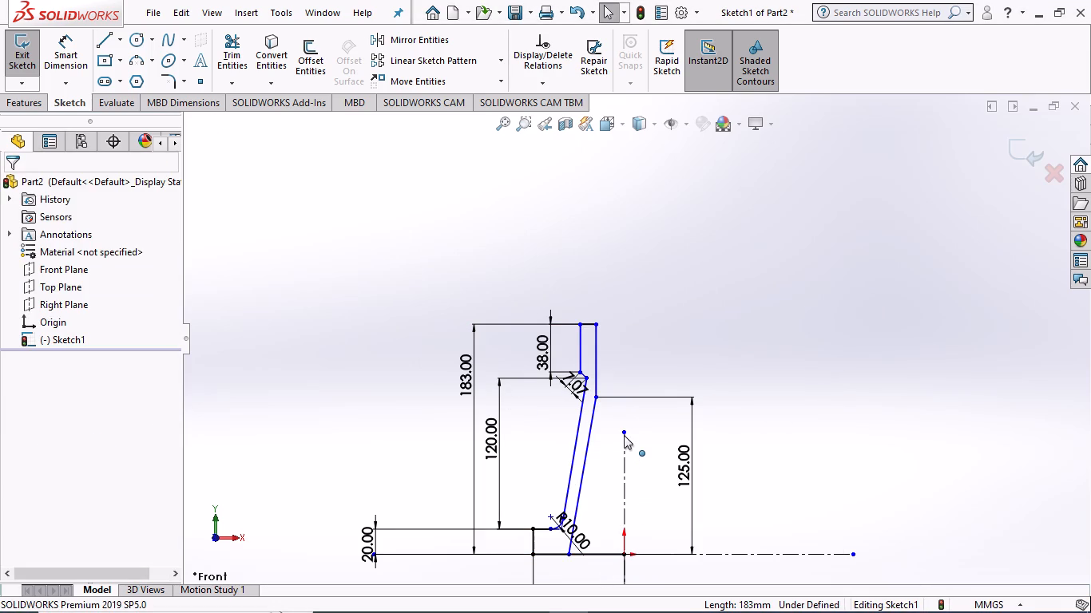
# Extend the vertical centerline upward past the profile, with its top end about 237.66 mm above the origin.
pyautogui.moveTo(623, 430); pyautogui.dragTo(635, 255)
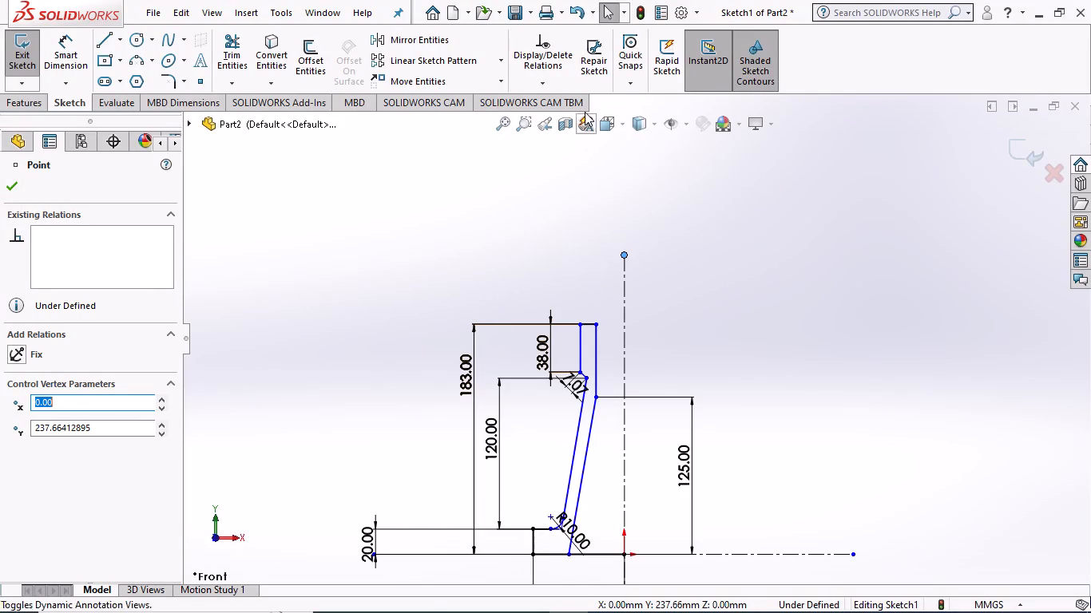
# Apply Fully Define Sketch to the selected wall profile entities, calculating the missing relations and dimensions.
pyautogui.click(528, 84)
pyautogui.click(534, 136)
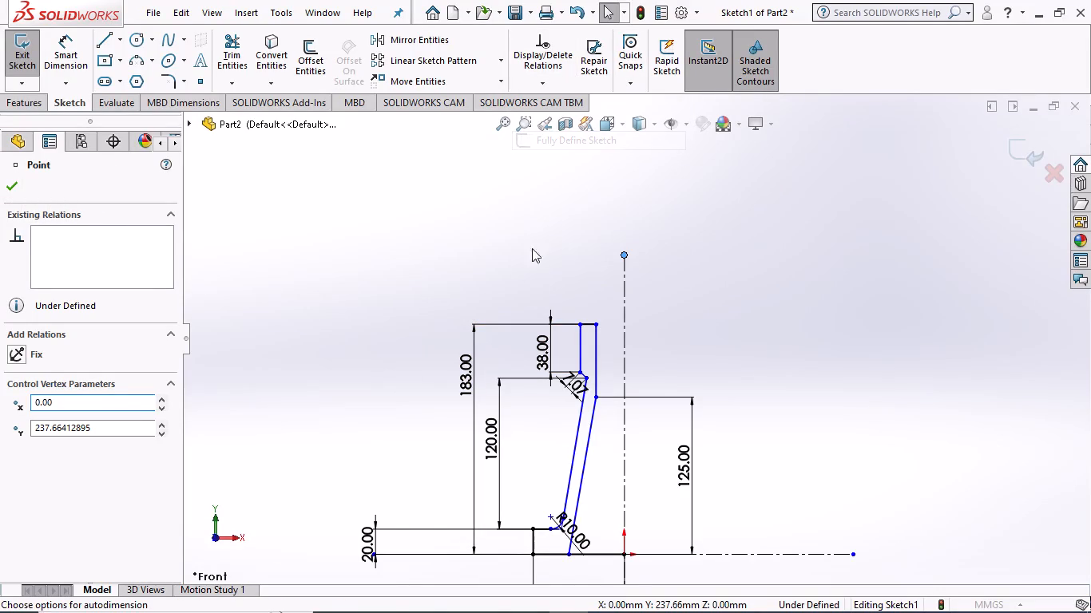
pyautogui.moveTo(529, 295); pyautogui.dragTo(614, 570)
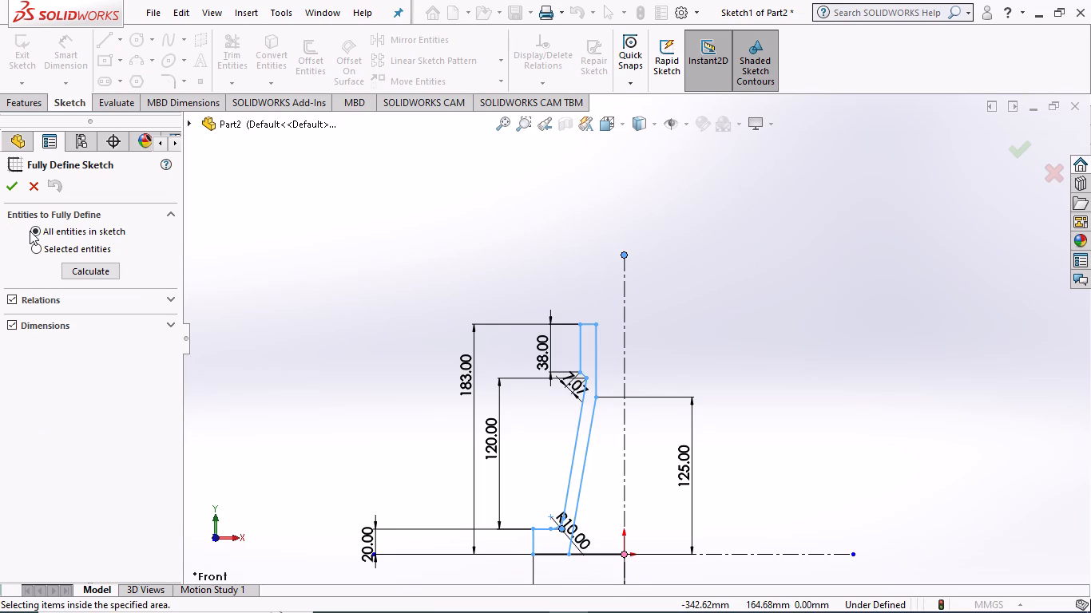
pyautogui.click(491, 225)
pyautogui.click(34, 247)
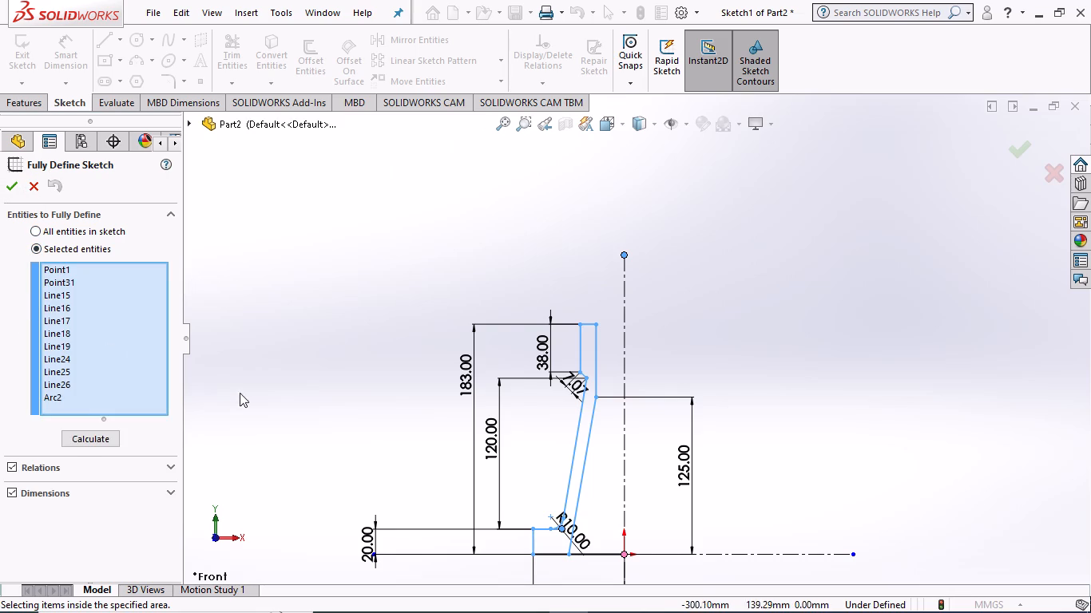
pyautogui.click(75, 441)
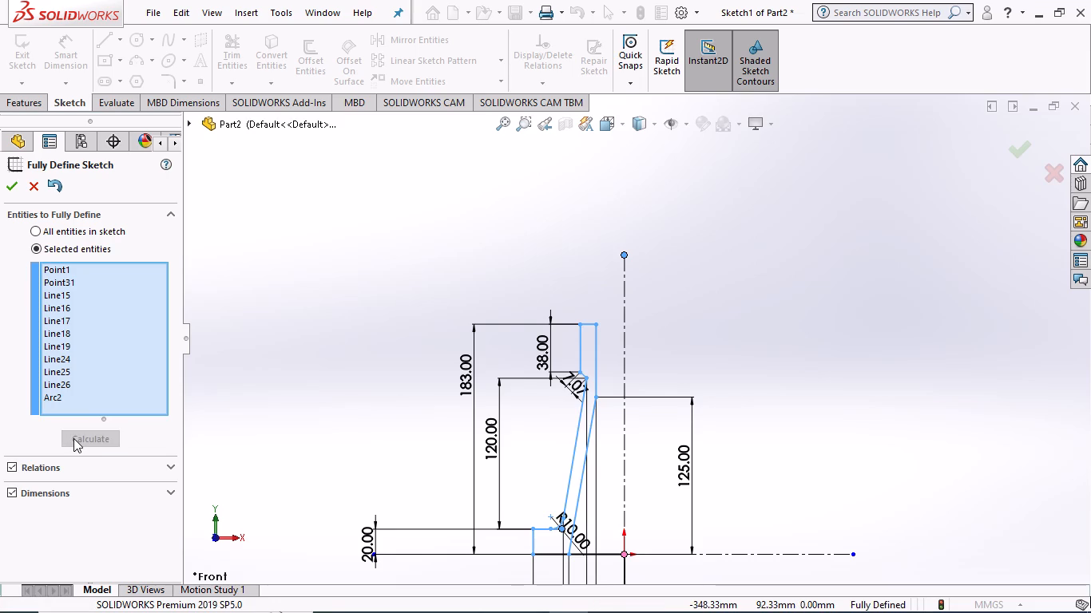
pyautogui.click(5, 184)
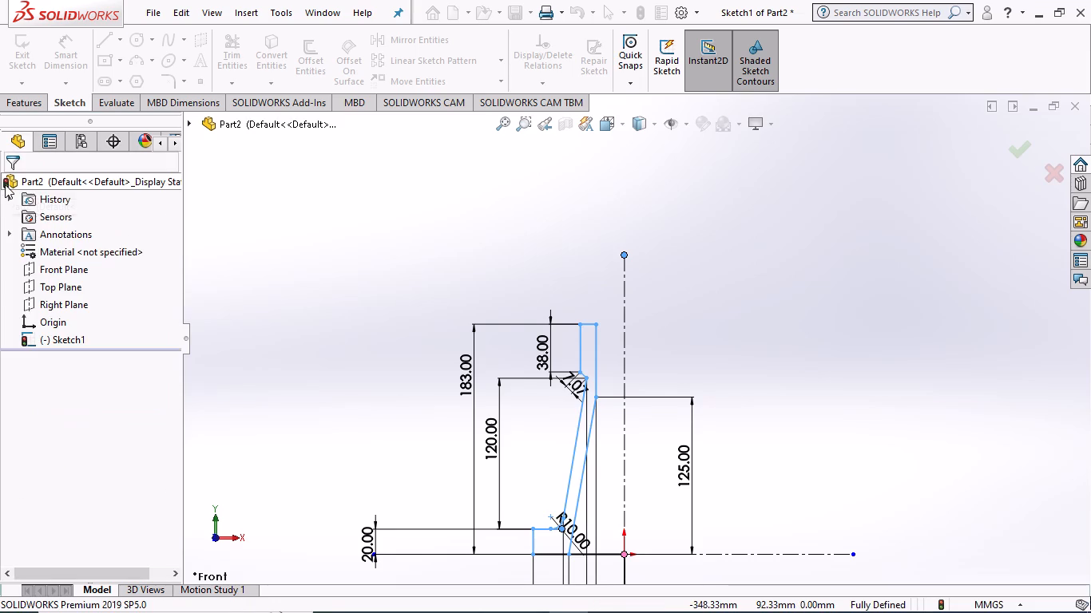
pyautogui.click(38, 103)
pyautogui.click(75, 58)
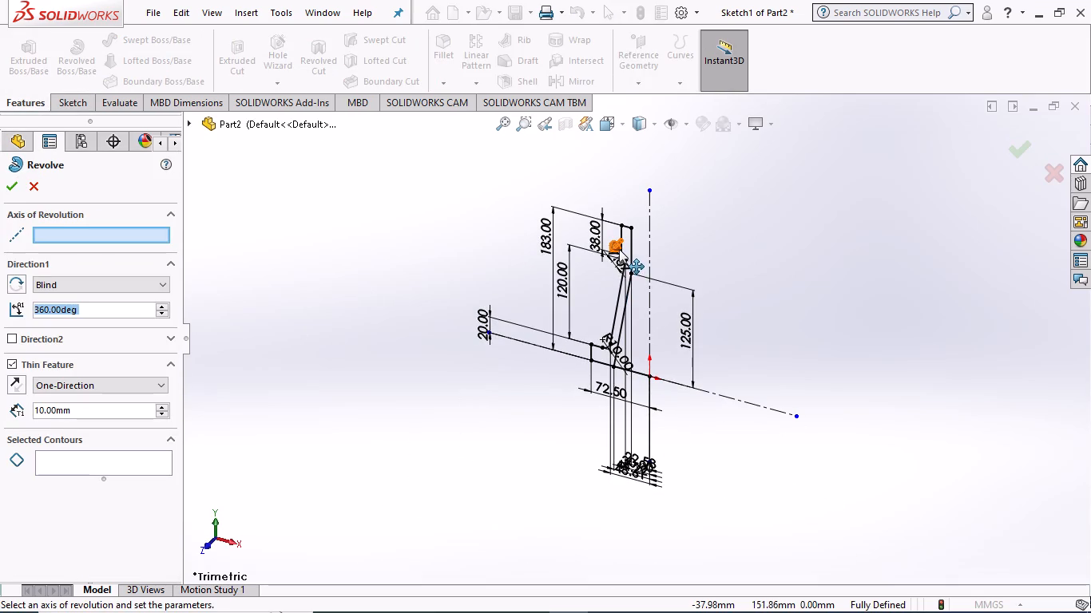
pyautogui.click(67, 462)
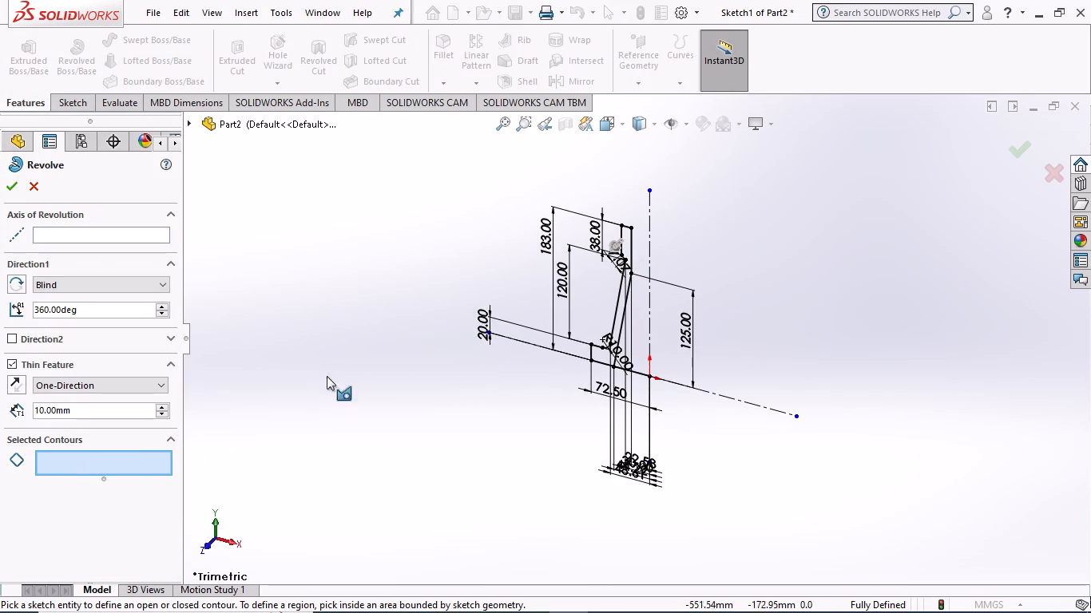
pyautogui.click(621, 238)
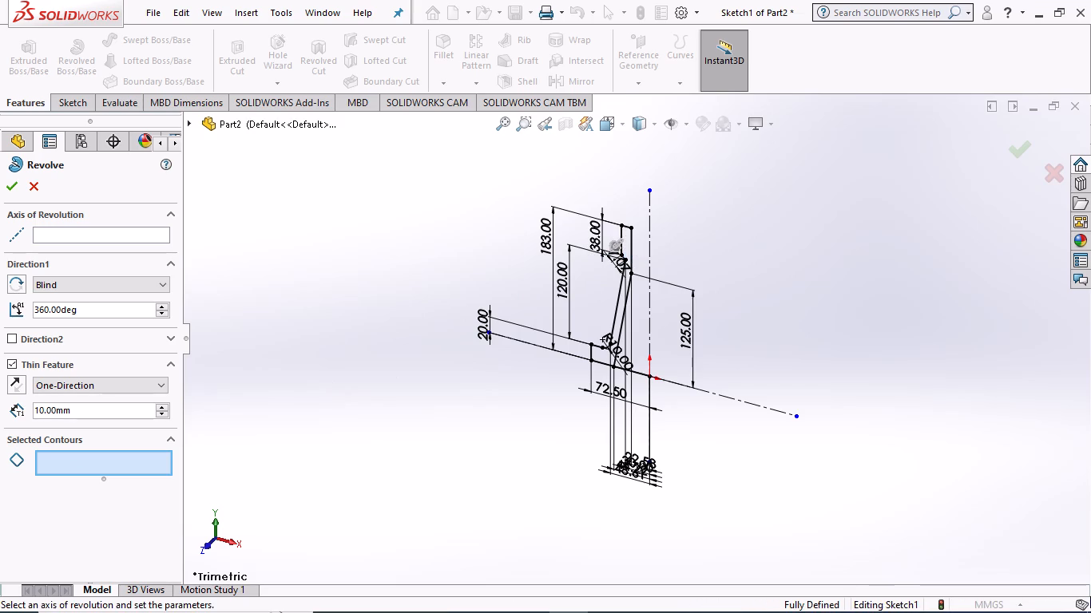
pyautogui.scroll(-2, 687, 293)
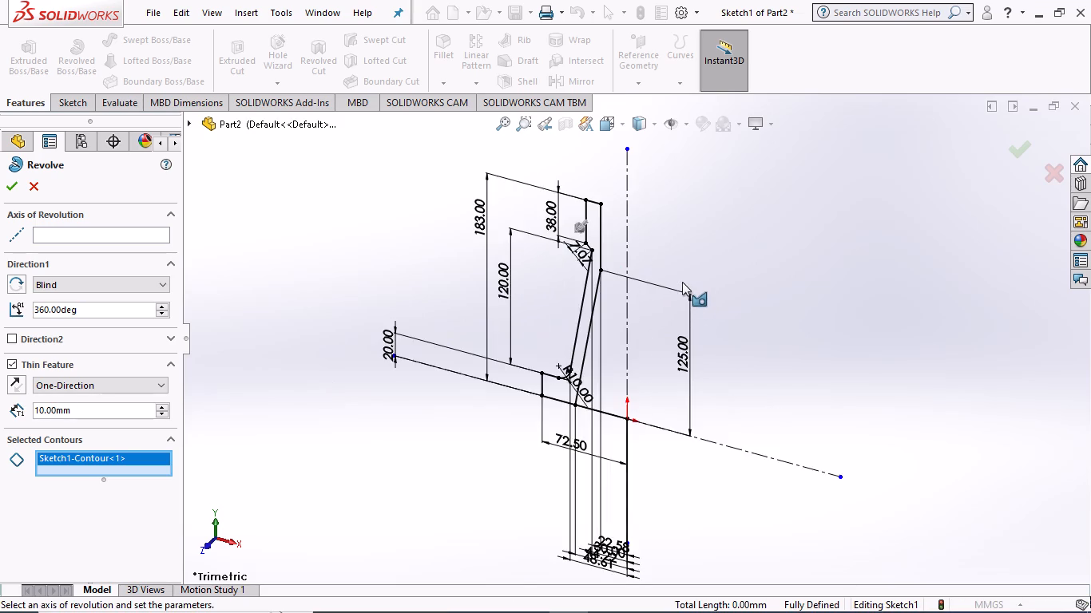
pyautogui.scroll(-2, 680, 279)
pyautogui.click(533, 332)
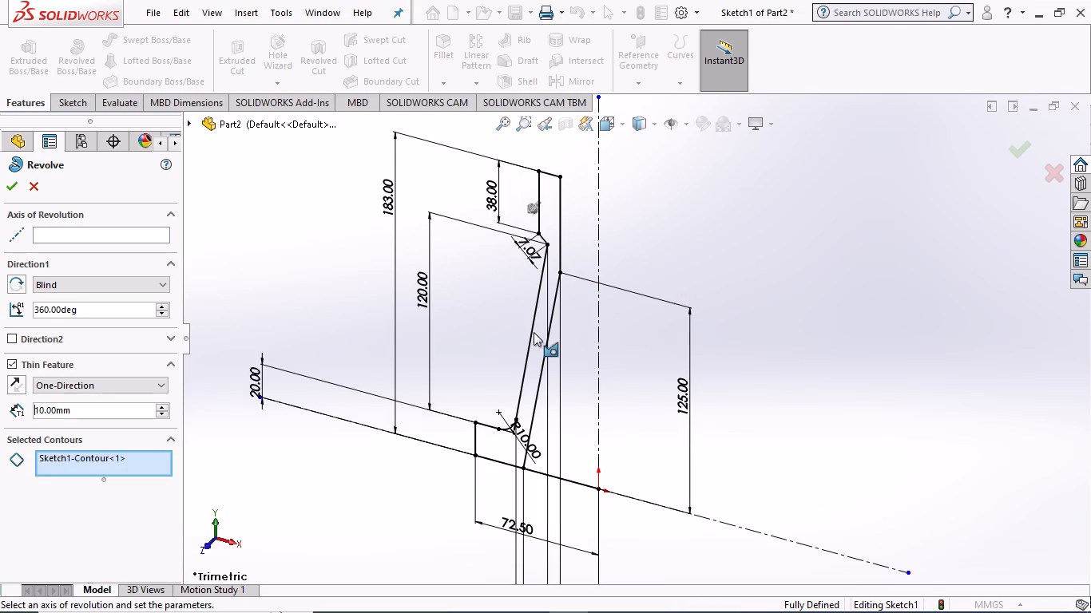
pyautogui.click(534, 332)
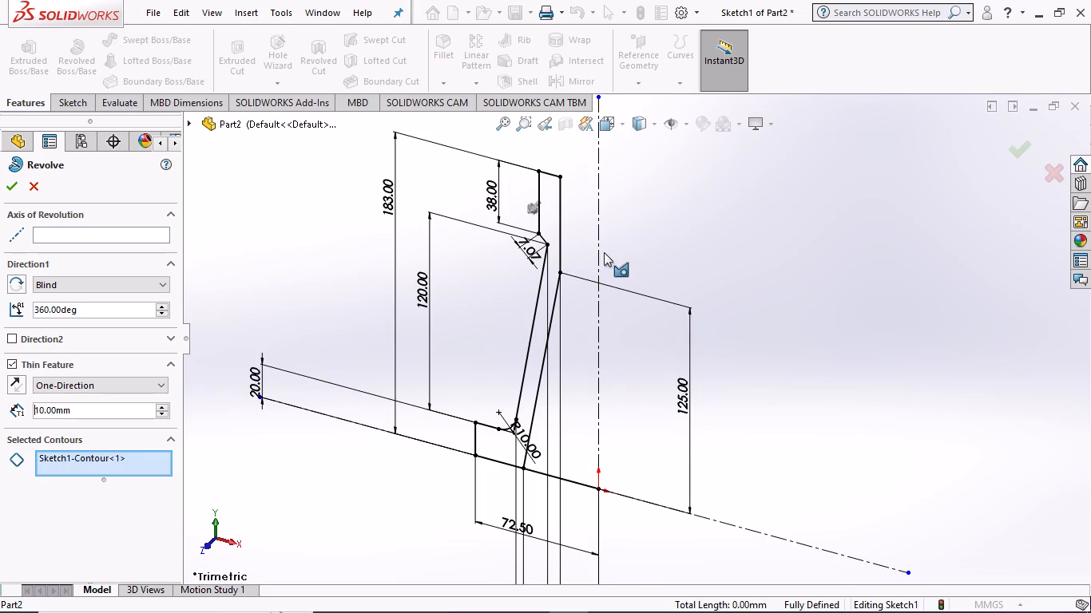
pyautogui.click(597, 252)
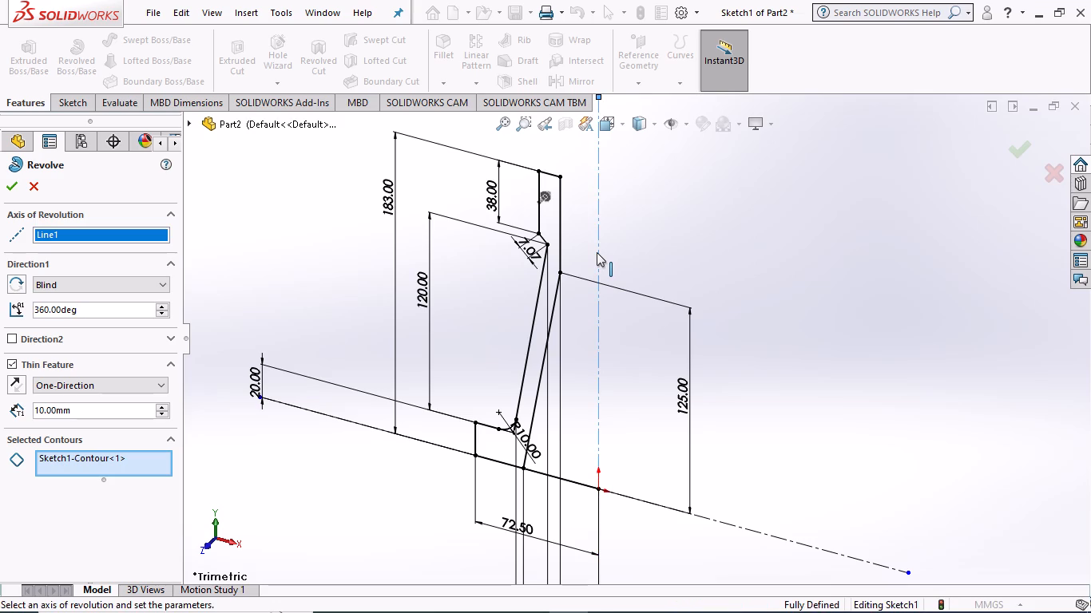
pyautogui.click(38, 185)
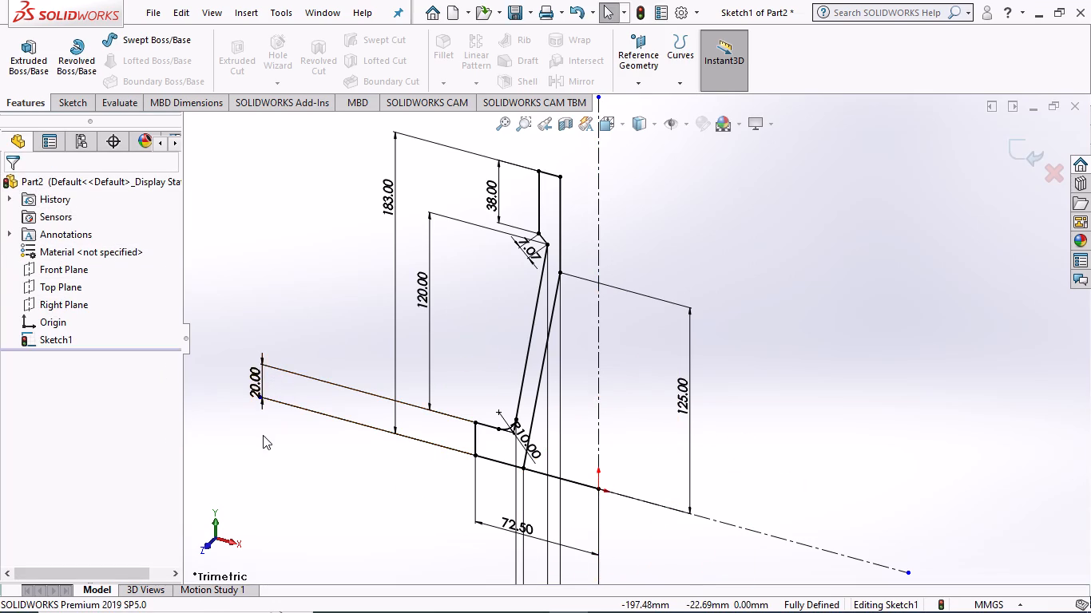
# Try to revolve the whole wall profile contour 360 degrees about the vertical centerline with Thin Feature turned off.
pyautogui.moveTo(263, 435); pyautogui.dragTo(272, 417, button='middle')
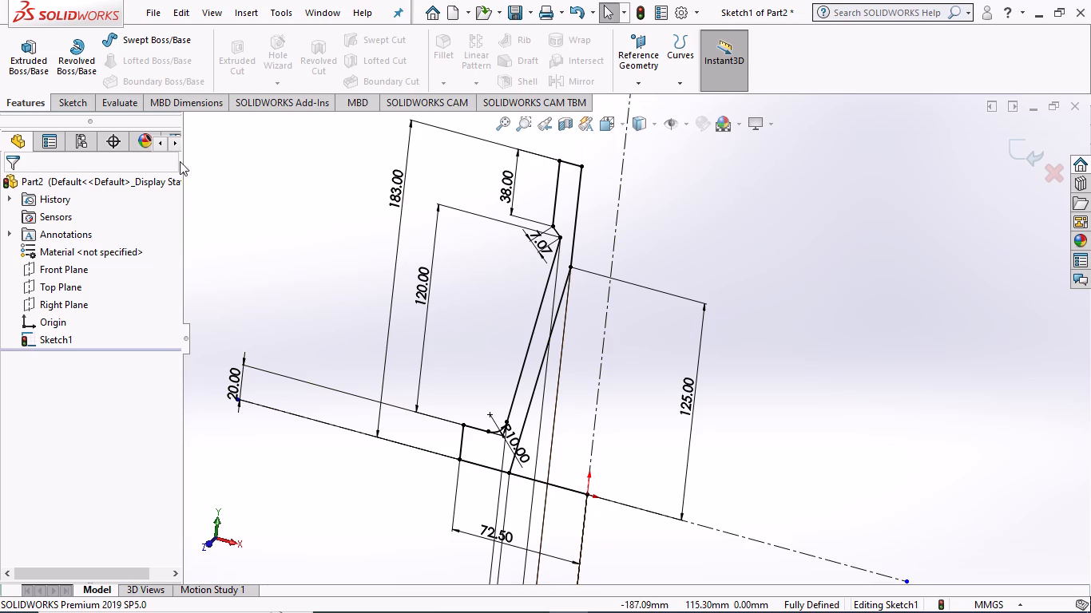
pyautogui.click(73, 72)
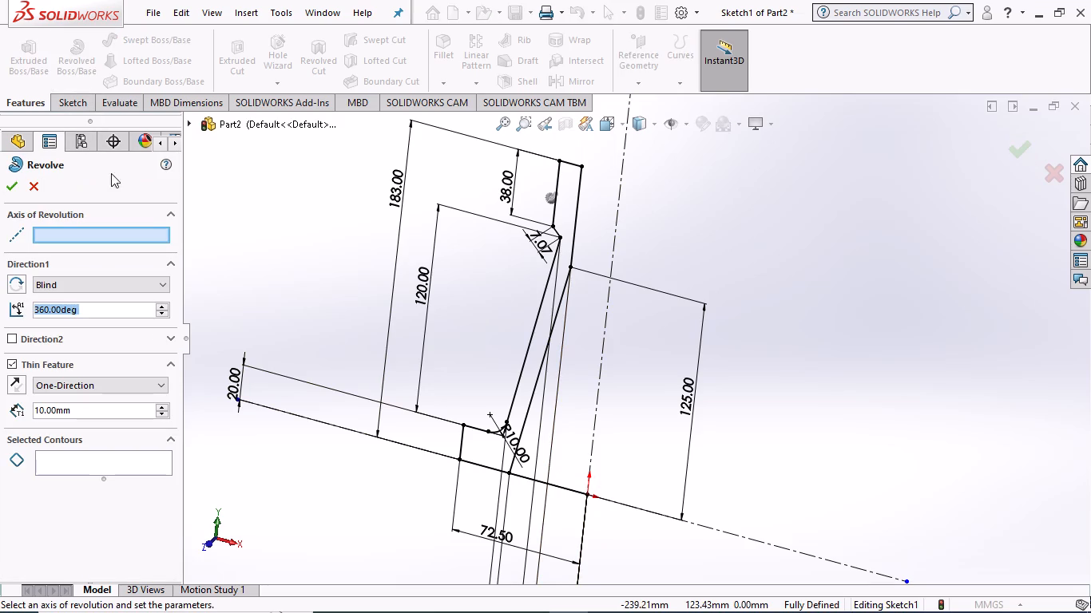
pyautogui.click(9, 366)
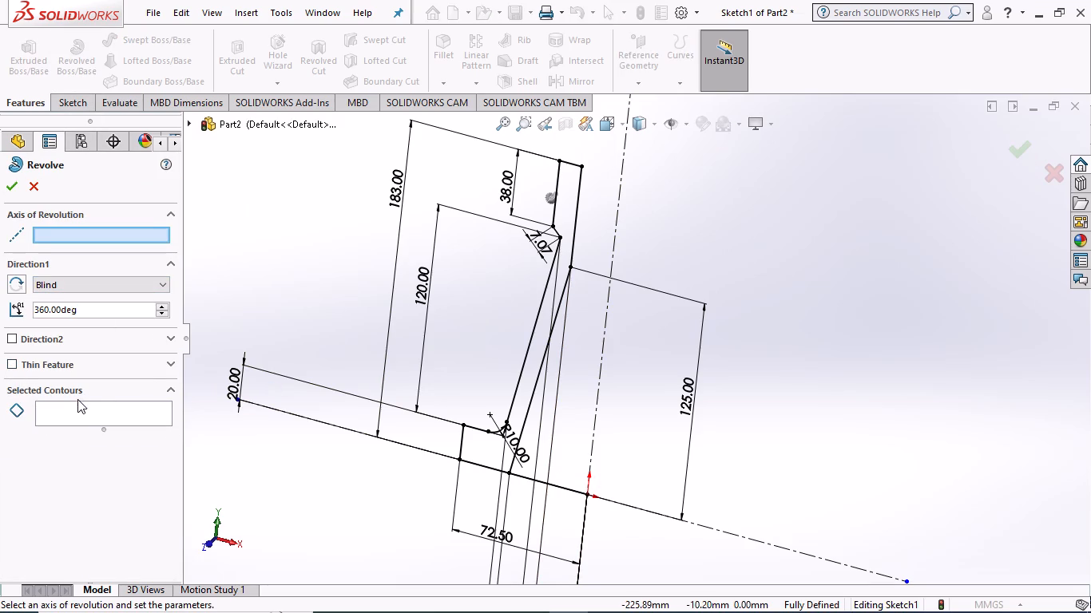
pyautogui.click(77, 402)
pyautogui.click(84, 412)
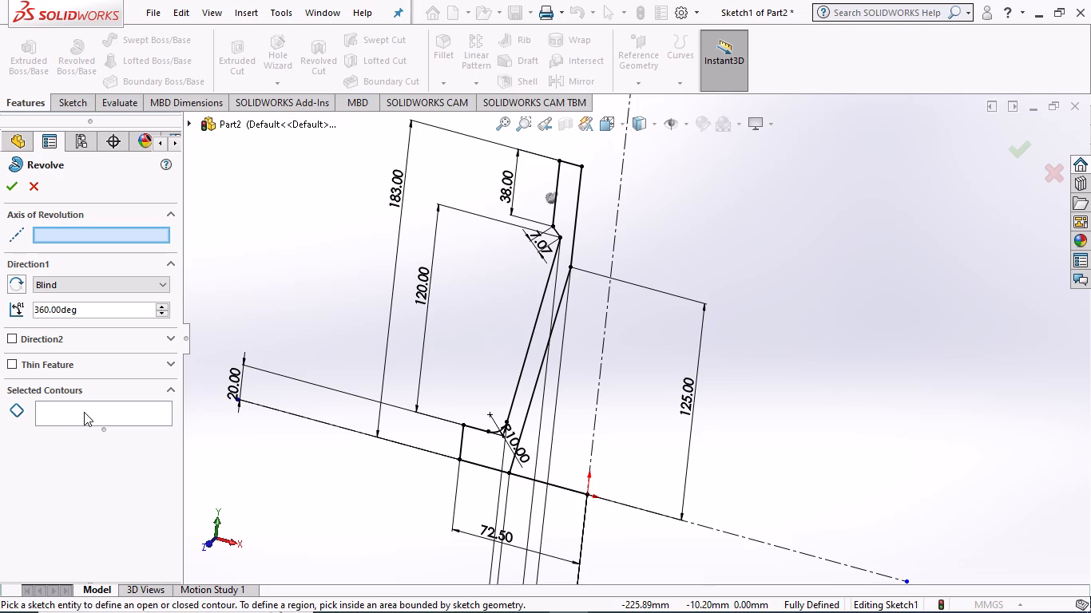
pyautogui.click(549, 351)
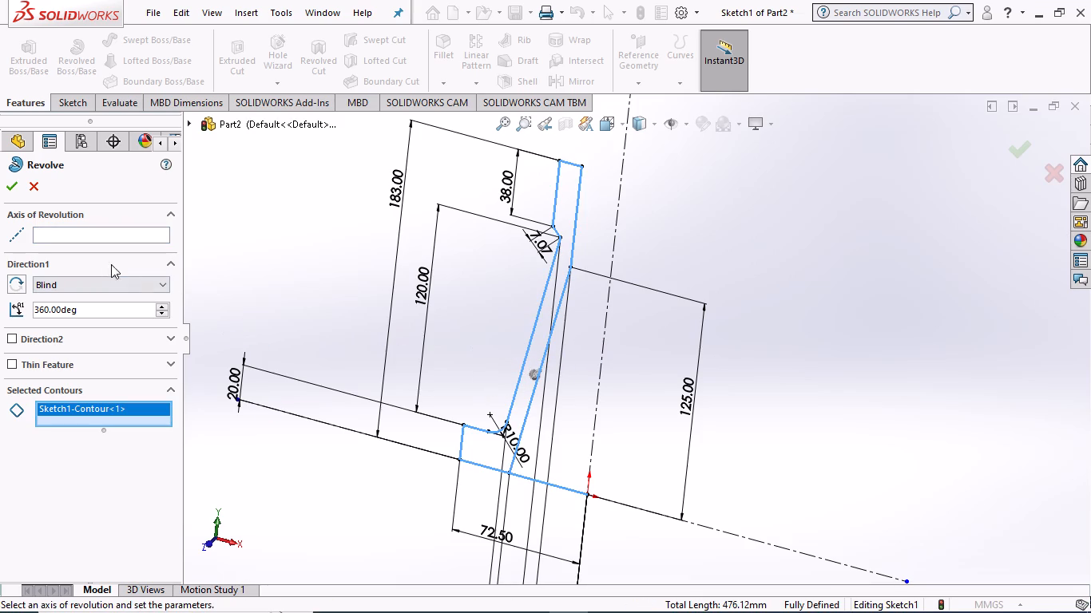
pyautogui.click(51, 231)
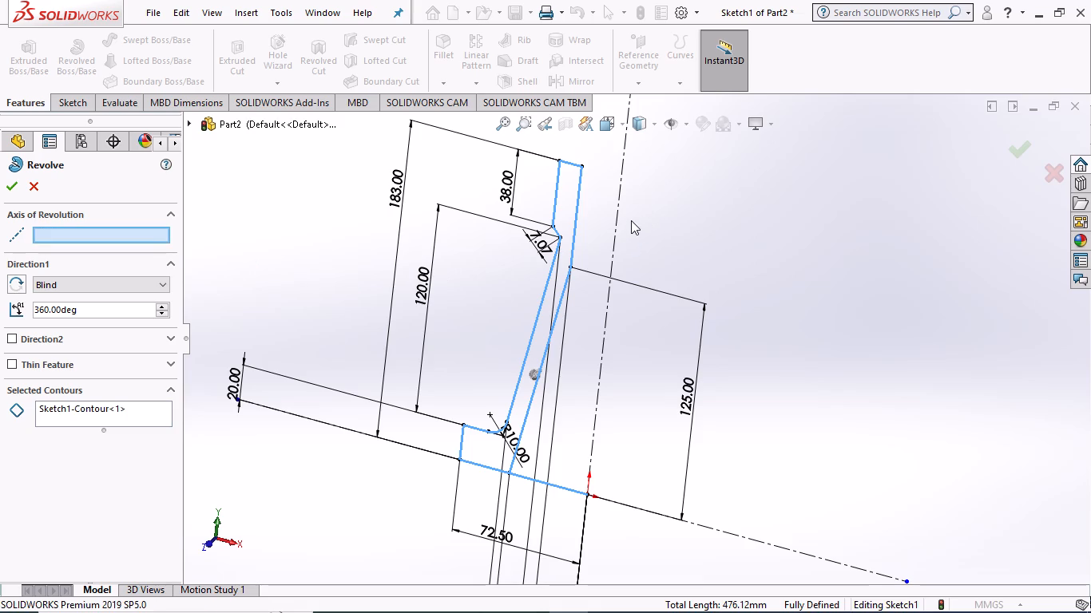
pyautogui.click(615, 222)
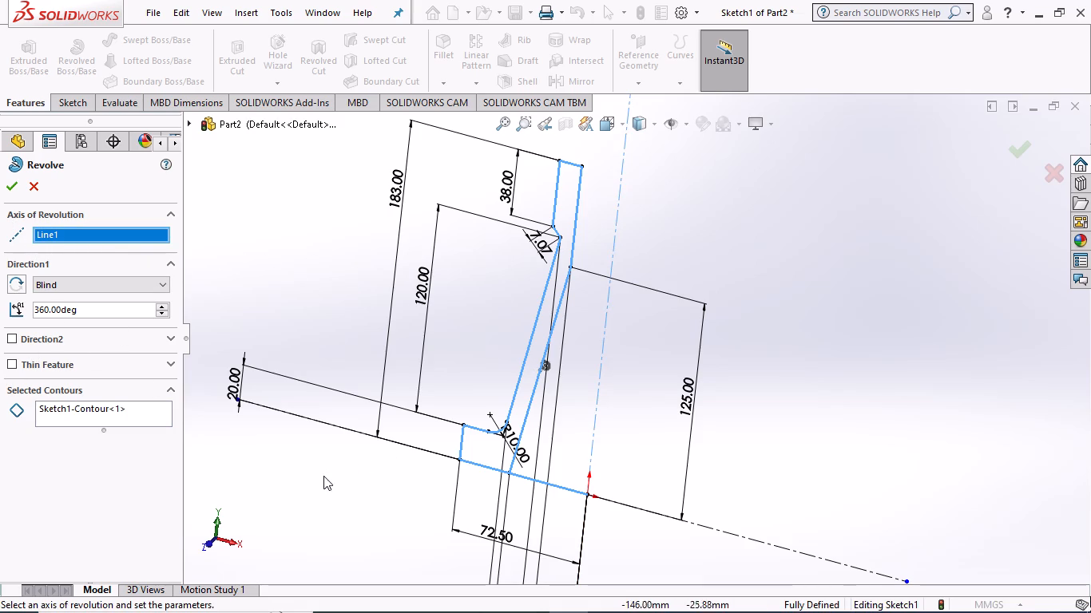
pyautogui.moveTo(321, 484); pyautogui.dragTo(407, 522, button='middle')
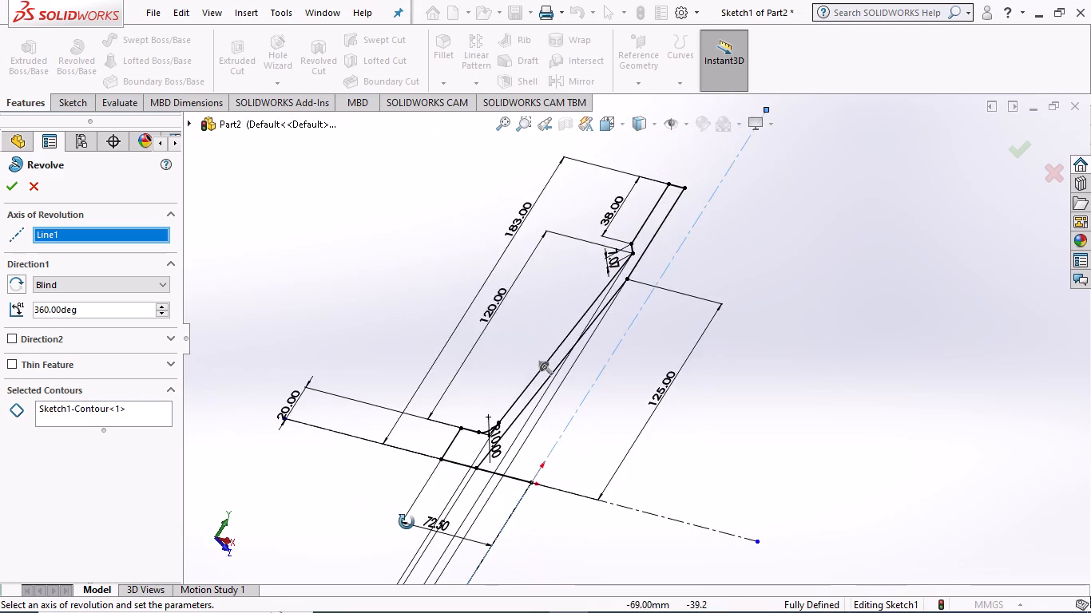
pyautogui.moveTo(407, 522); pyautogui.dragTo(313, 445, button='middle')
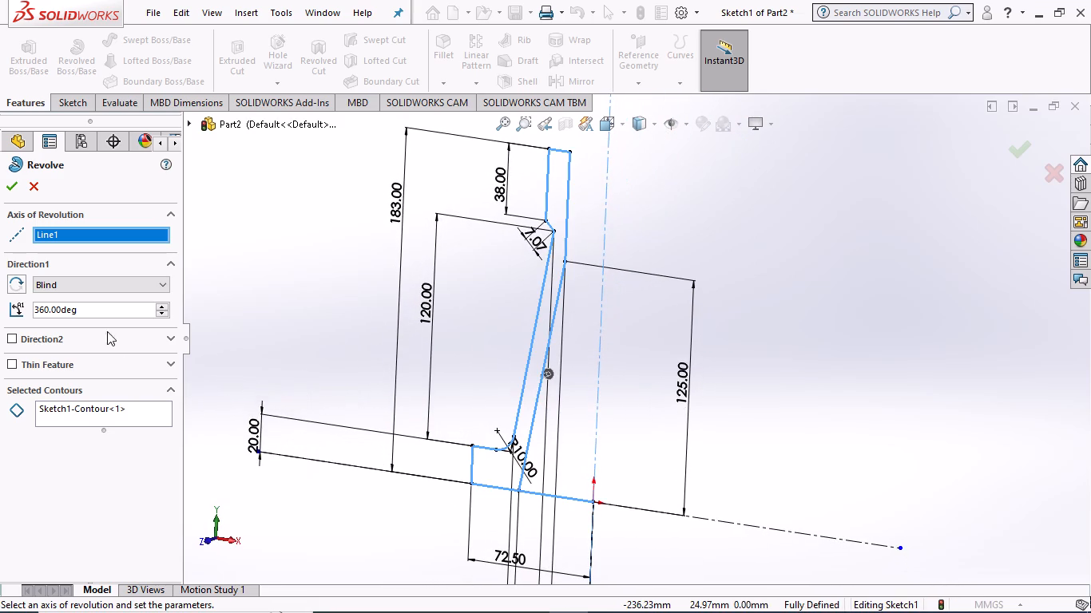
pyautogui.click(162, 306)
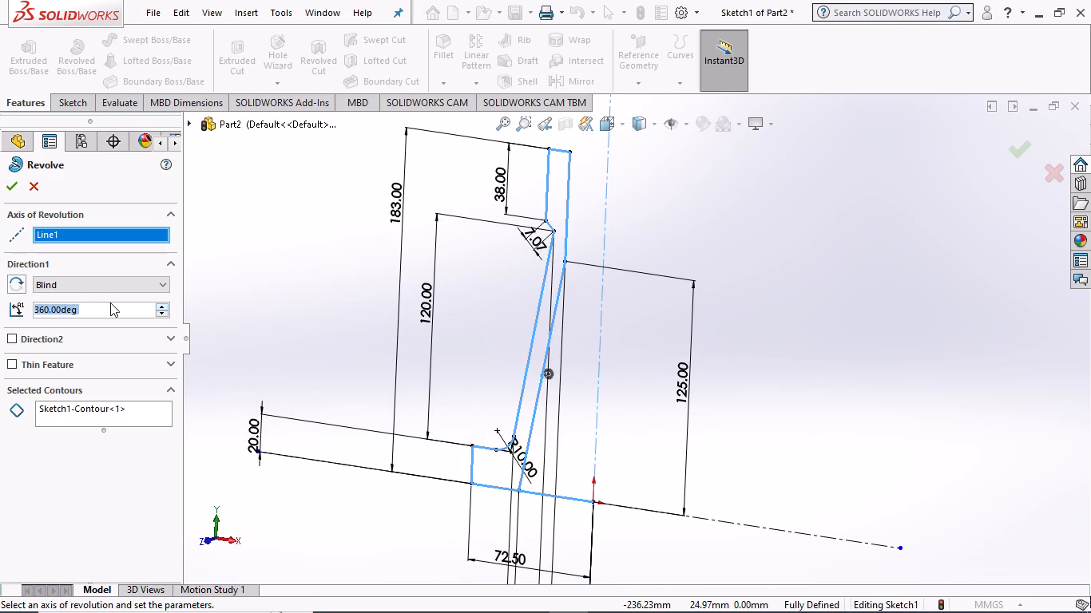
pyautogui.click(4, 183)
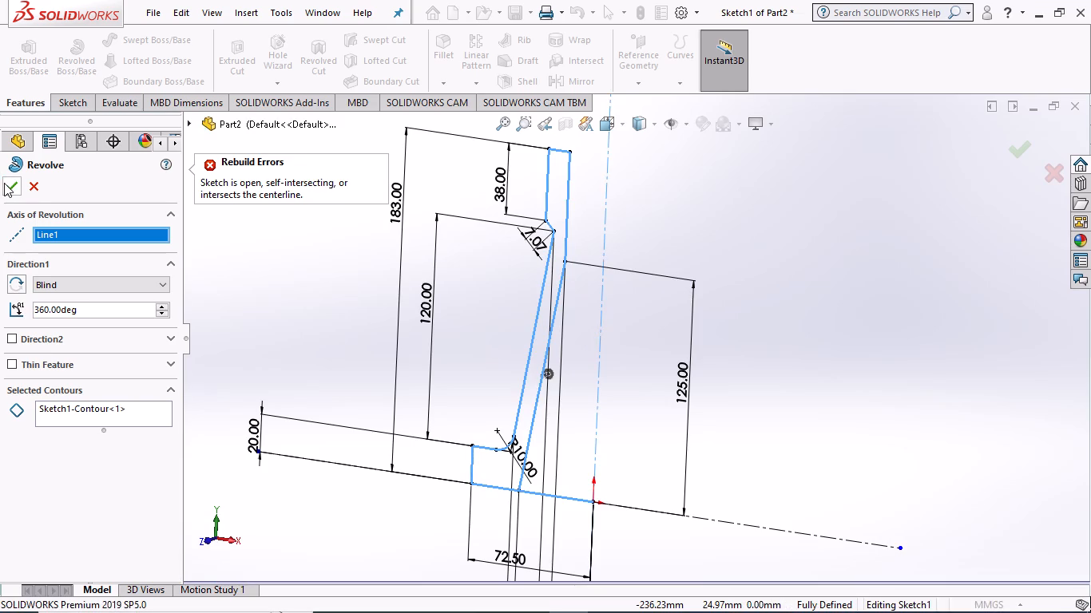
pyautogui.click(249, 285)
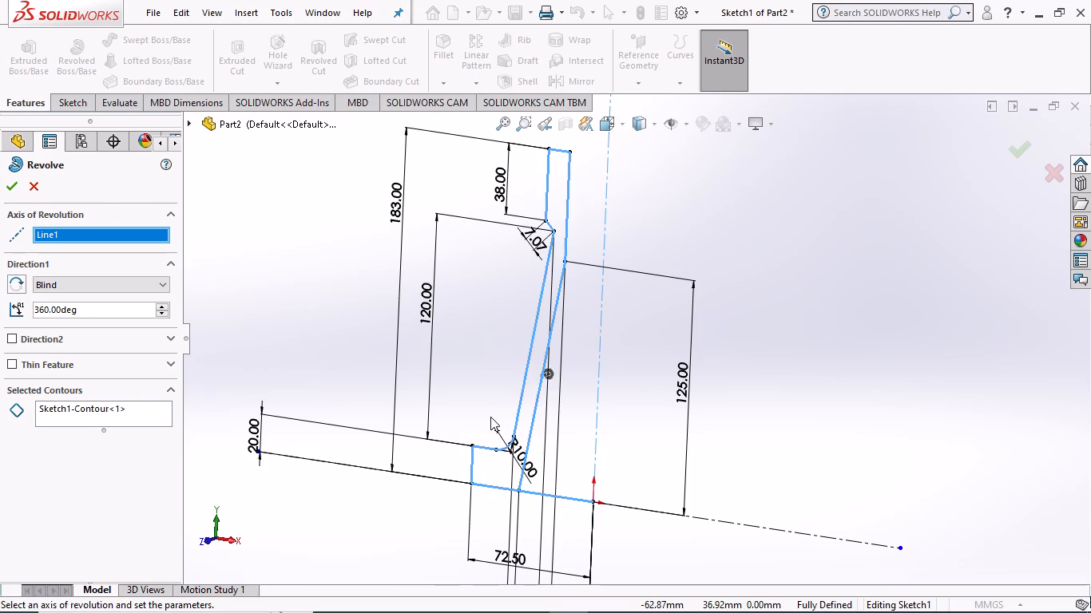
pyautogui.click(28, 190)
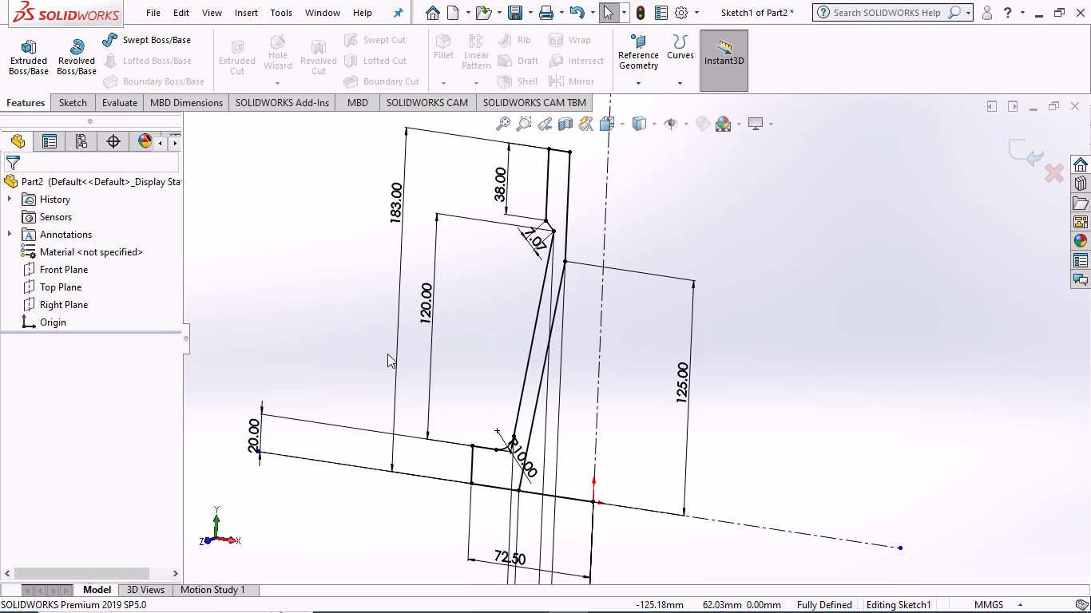
# Delete the 125 mm vertical dimension attached to the inner slanted line.
pyautogui.moveTo(693, 532); pyautogui.dragTo(695, 504, button='middle')
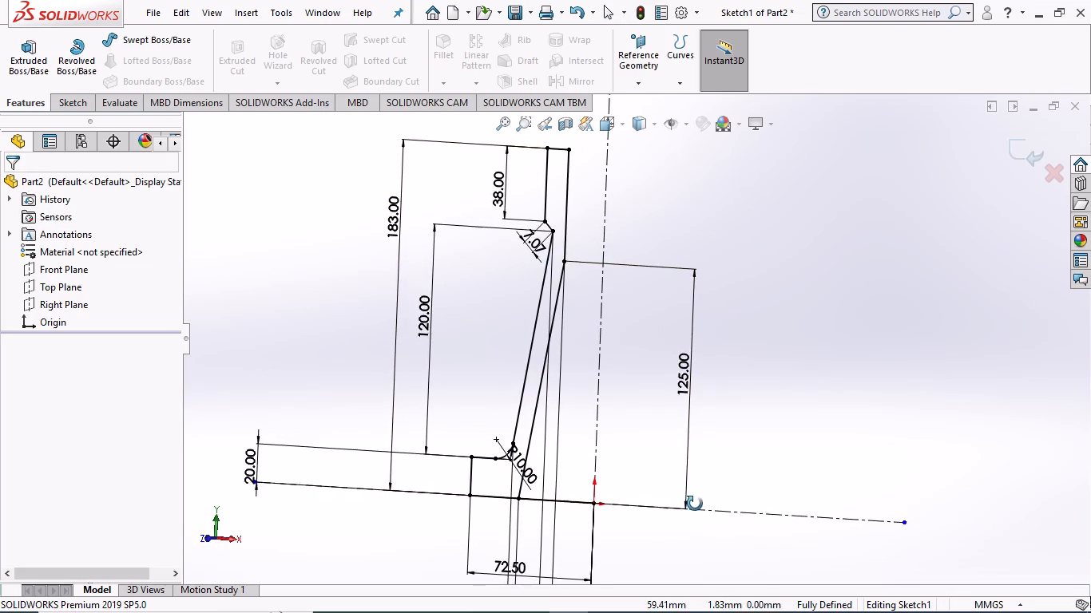
pyautogui.moveTo(695, 504); pyautogui.dragTo(719, 476, button='middle')
pyautogui.scroll(-1, 719, 476)
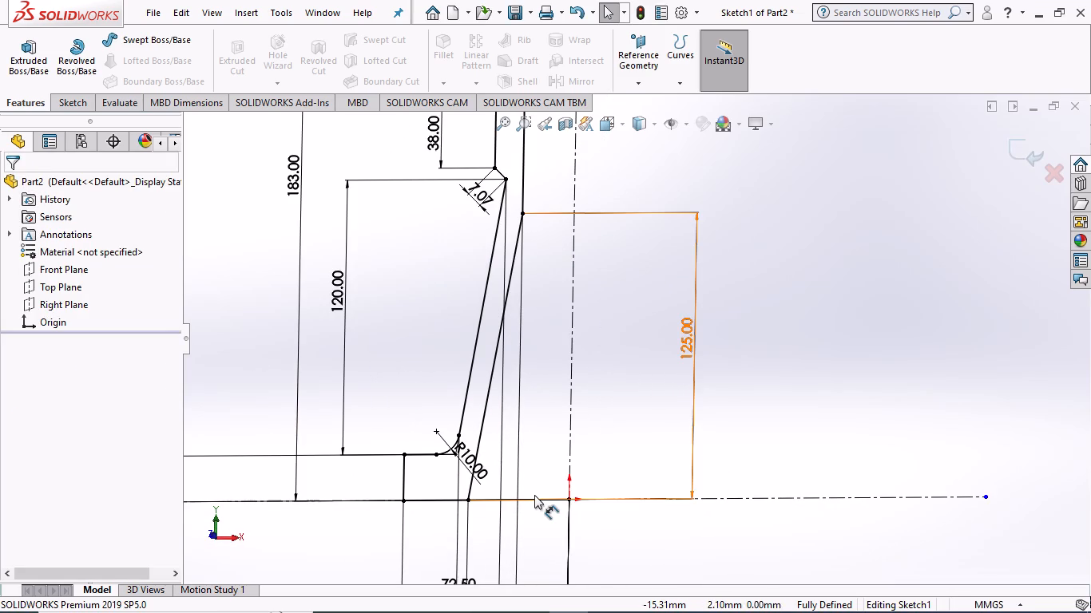
pyautogui.click(534, 495)
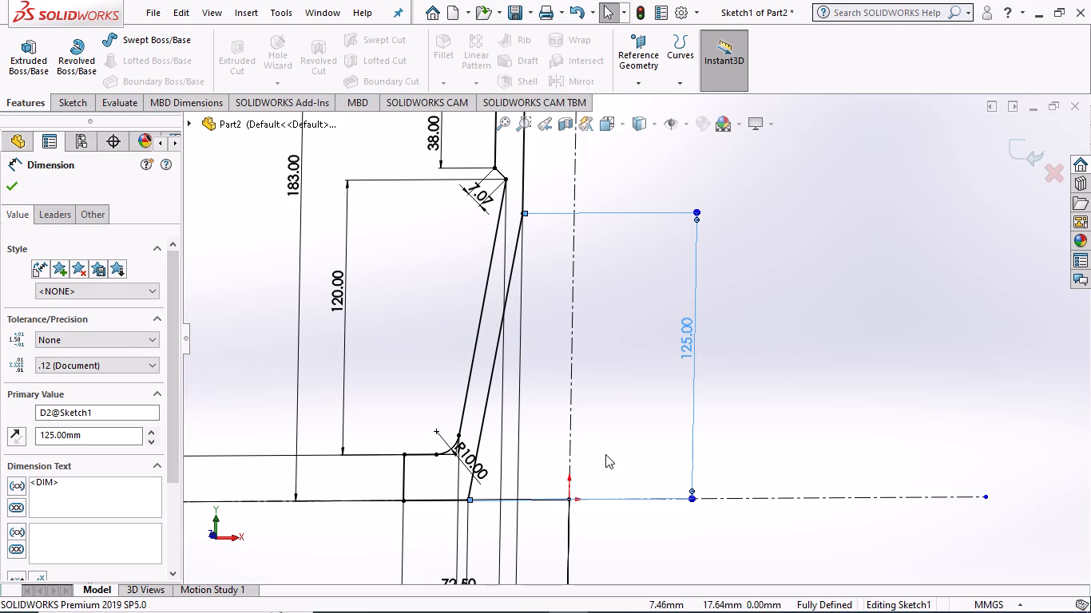
pyautogui.click(3, 181)
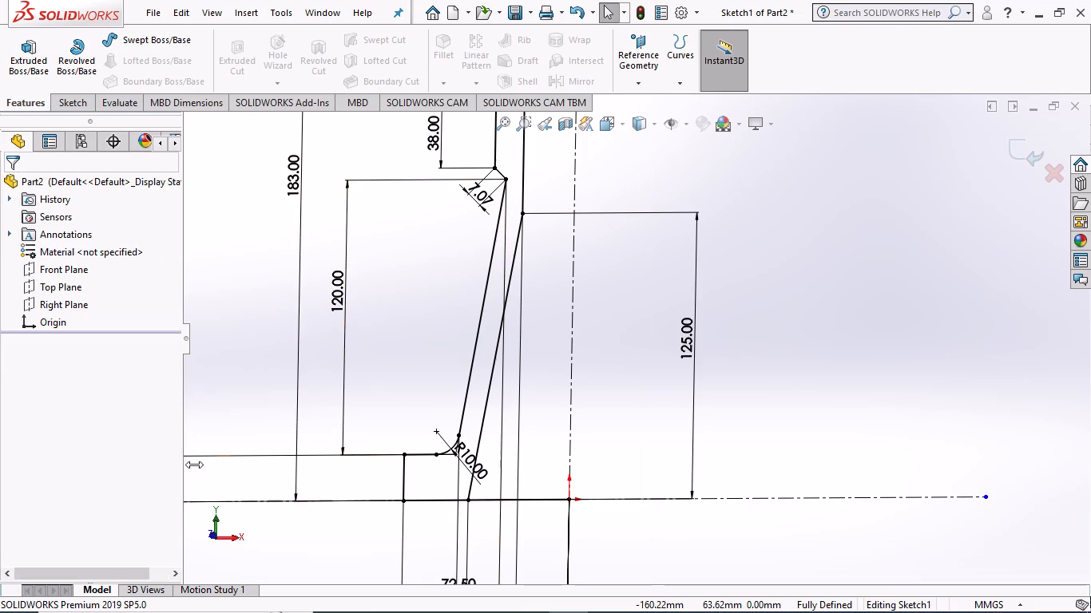
pyautogui.rightClick(512, 495)
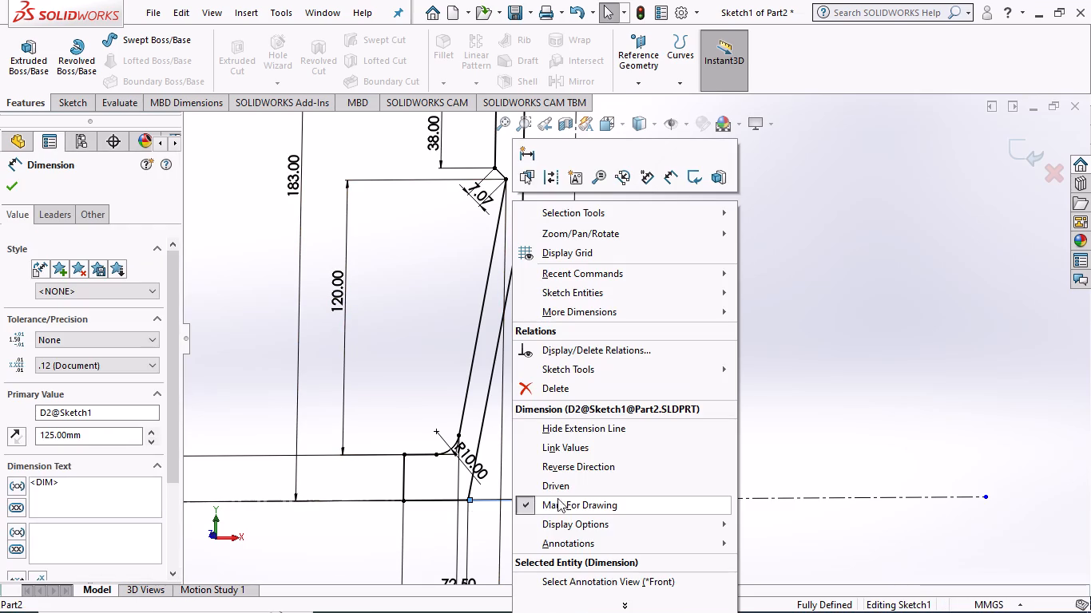
pyautogui.click(538, 390)
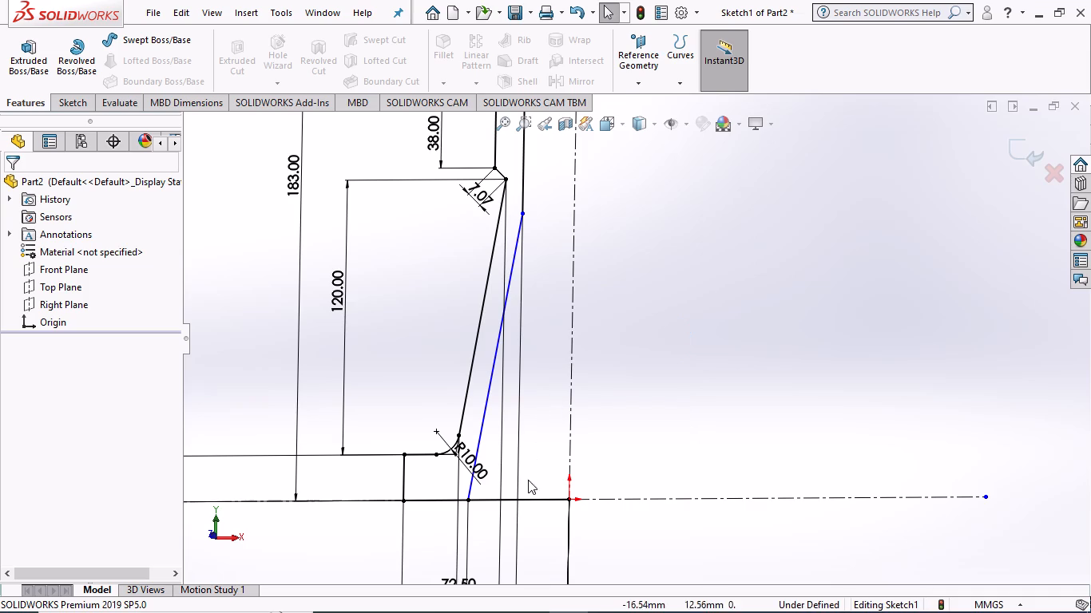
# Delete the bottom horizontal line running from the outer flange corner to the origin, together with its attached dimensions.
pyautogui.rightClick(539, 497)
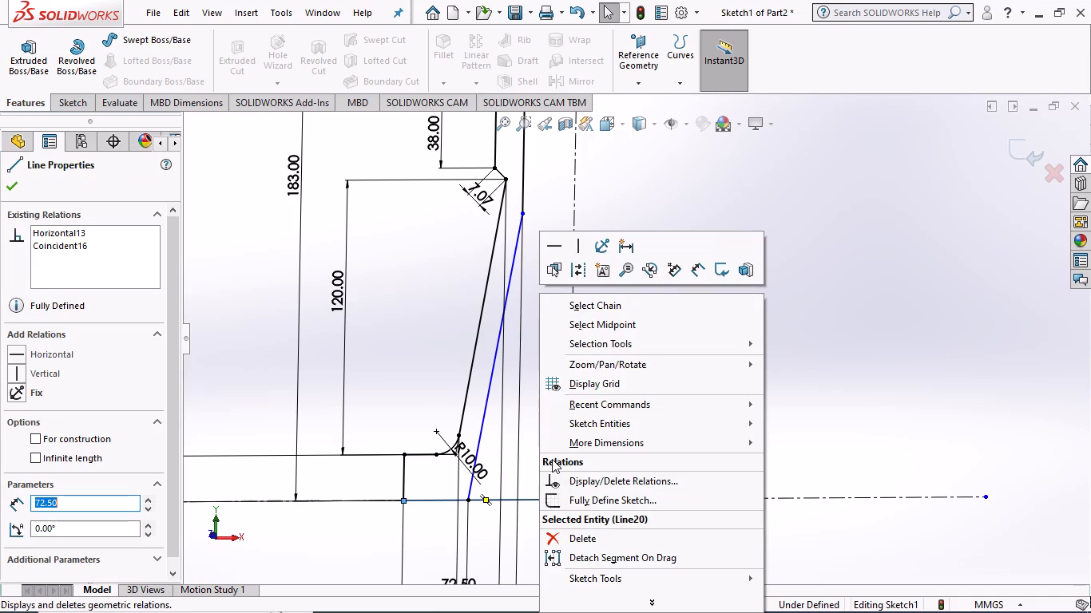
pyautogui.click(565, 535)
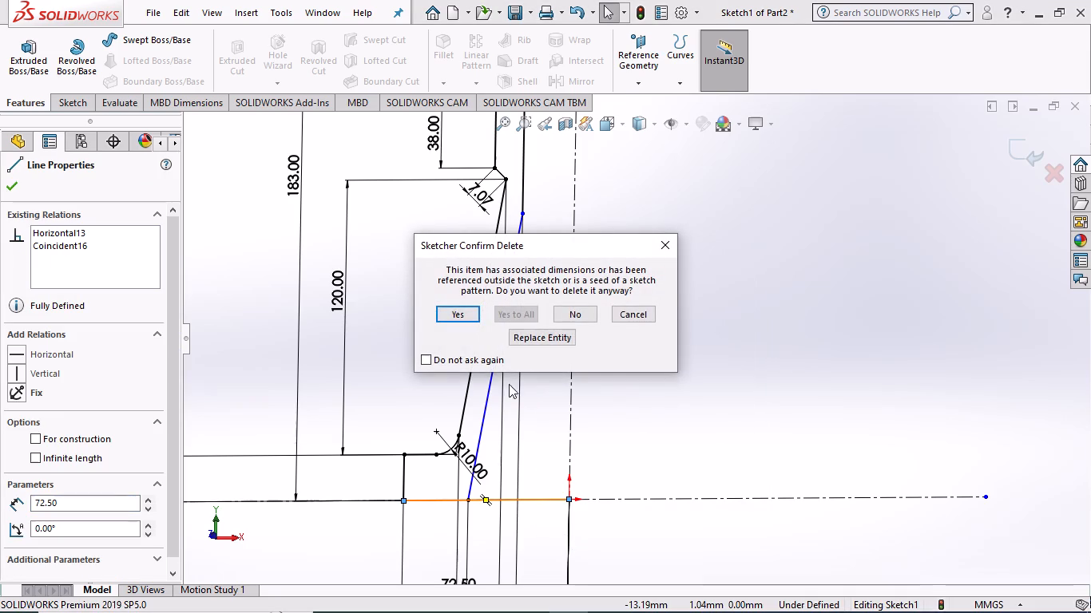
pyautogui.click(447, 314)
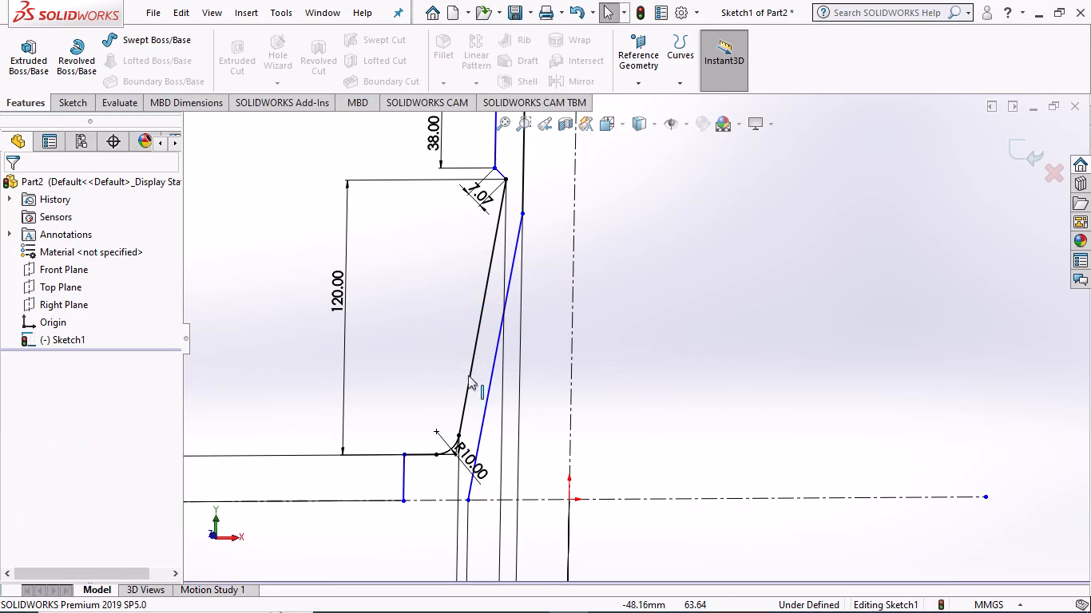
# Close the profile's base with a horizontal line about 28.28 mm long from the outer flange corner to the inner slanted line's lower end.
pyautogui.click(73, 103)
pyautogui.click(105, 44)
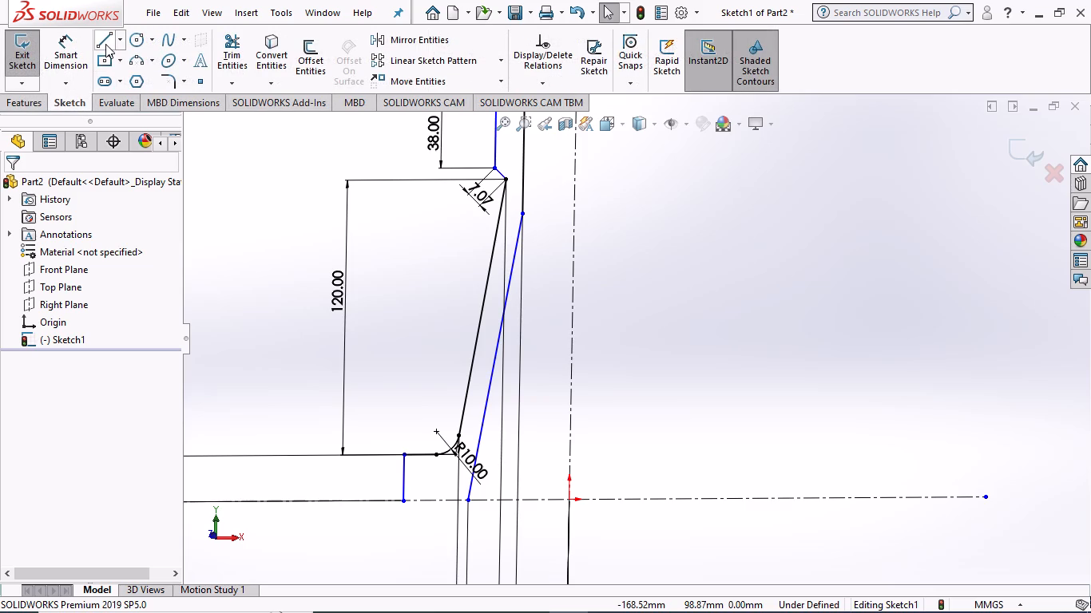
pyautogui.click(403, 501)
pyautogui.click(469, 501)
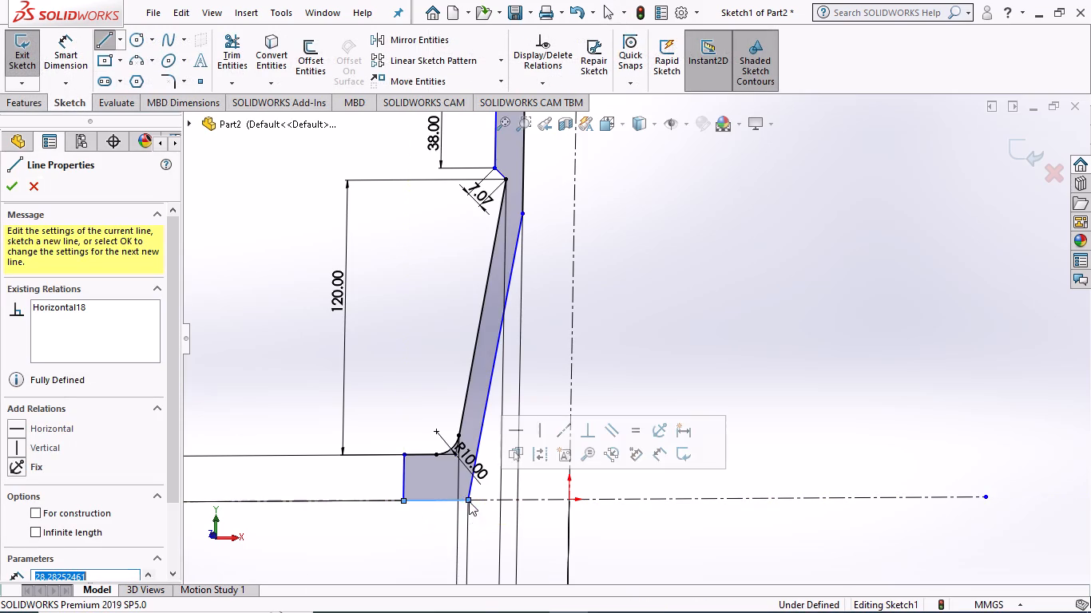
pyautogui.press('Escape')
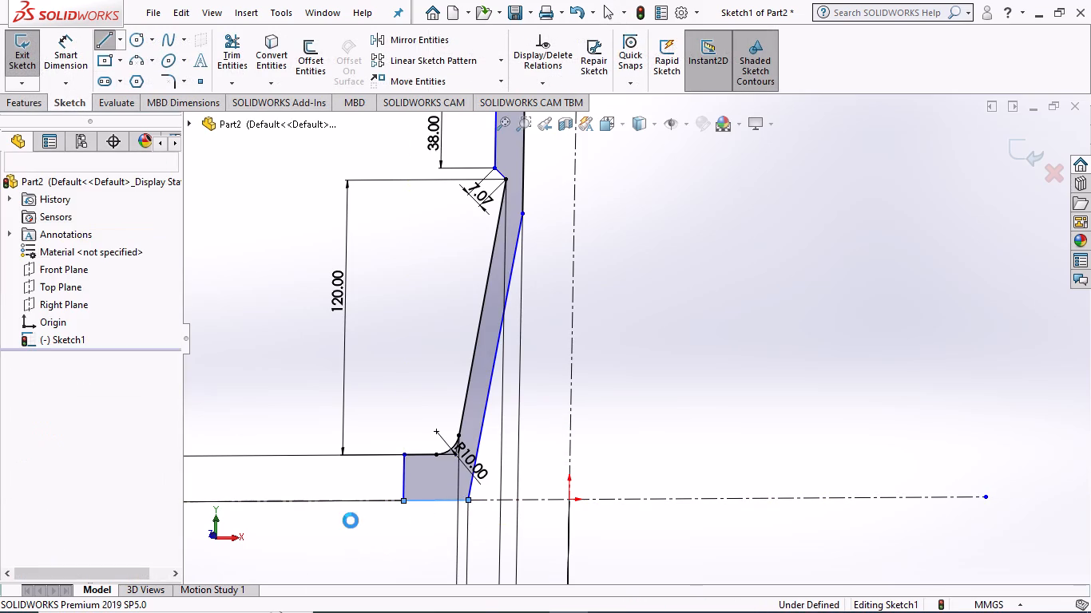
# Apply Fully Define Sketch to the selected wall profile entities, including the flange's short vertical edge, calculating relations and dimensions.
pyautogui.scroll(2, 256, 252)
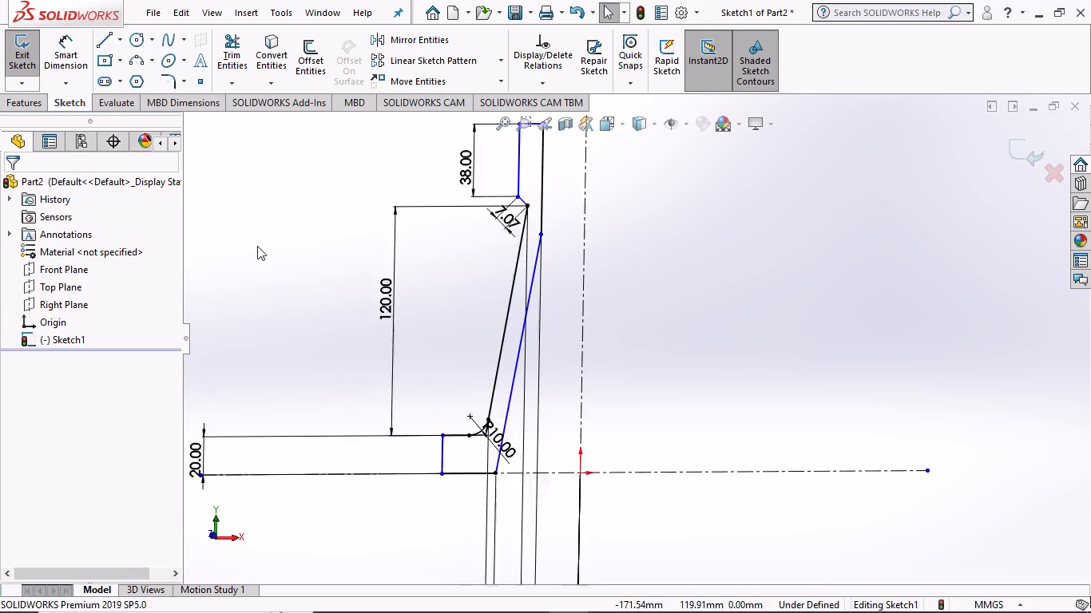
pyautogui.click(541, 85)
pyautogui.click(544, 133)
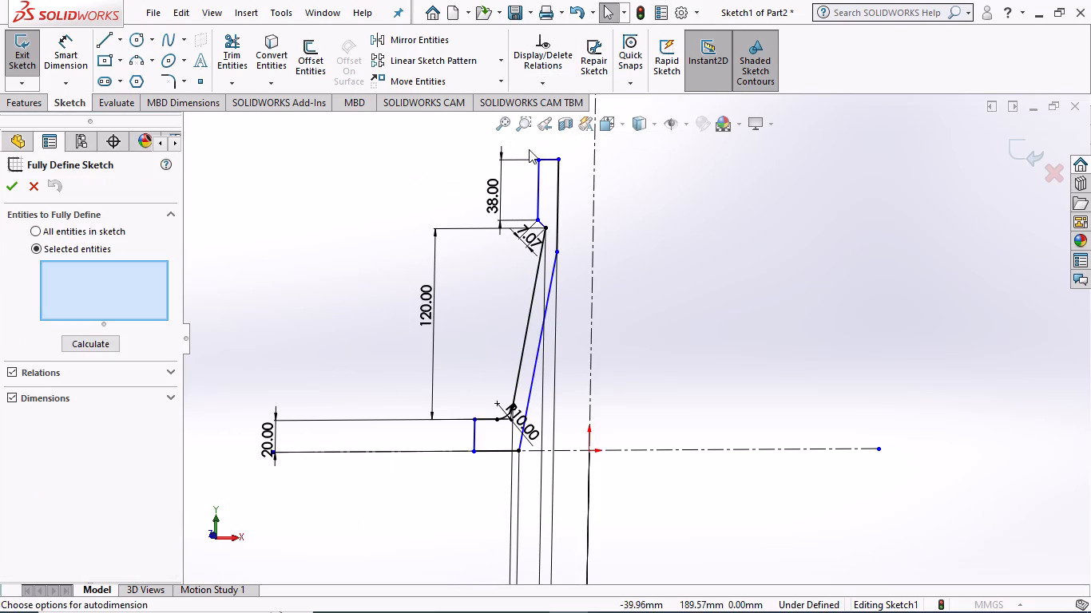
pyautogui.moveTo(478, 148); pyautogui.dragTo(550, 140)
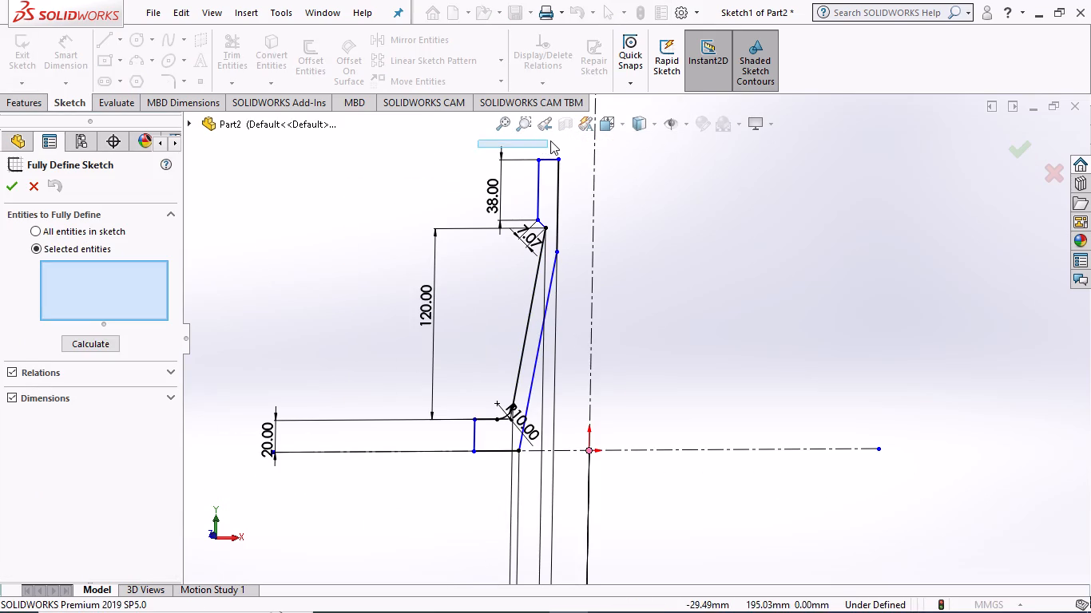
pyautogui.moveTo(550, 140); pyautogui.dragTo(555, 478)
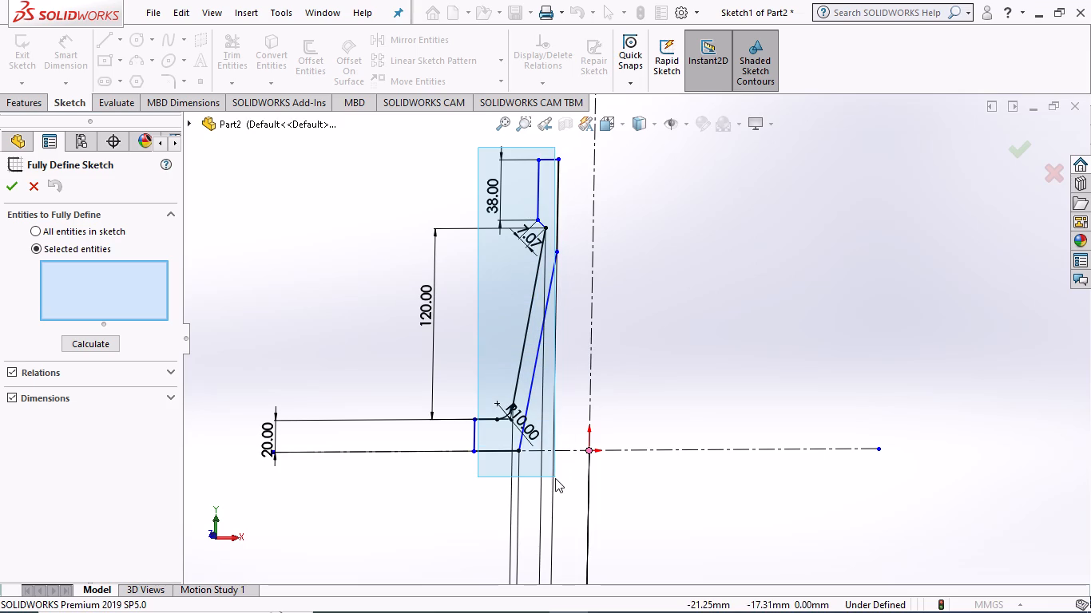
pyautogui.moveTo(555, 478); pyautogui.dragTo(565, 471)
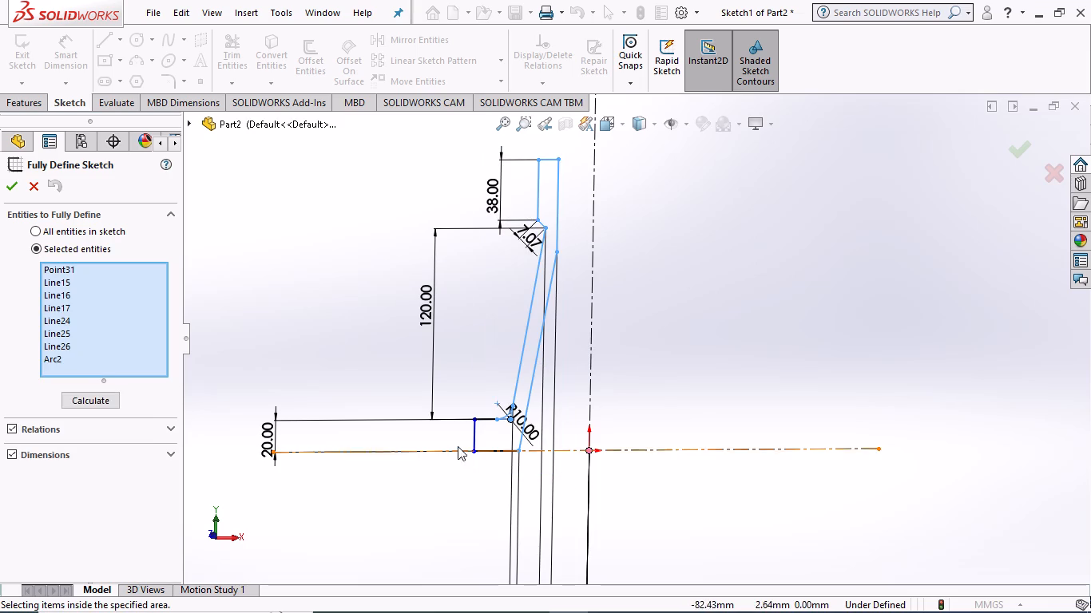
pyautogui.click(473, 433)
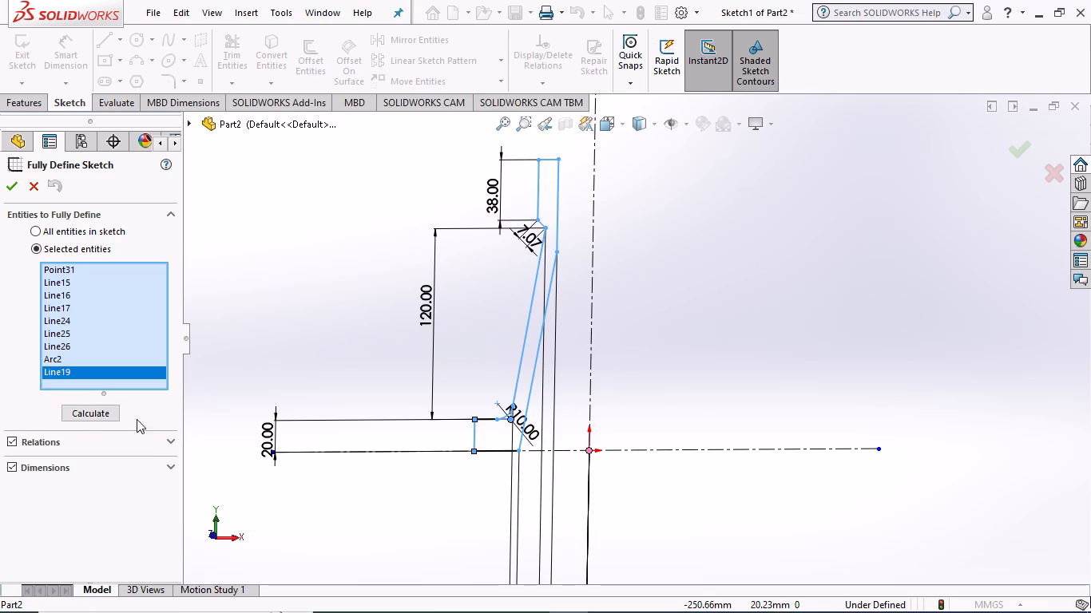
pyautogui.click(86, 413)
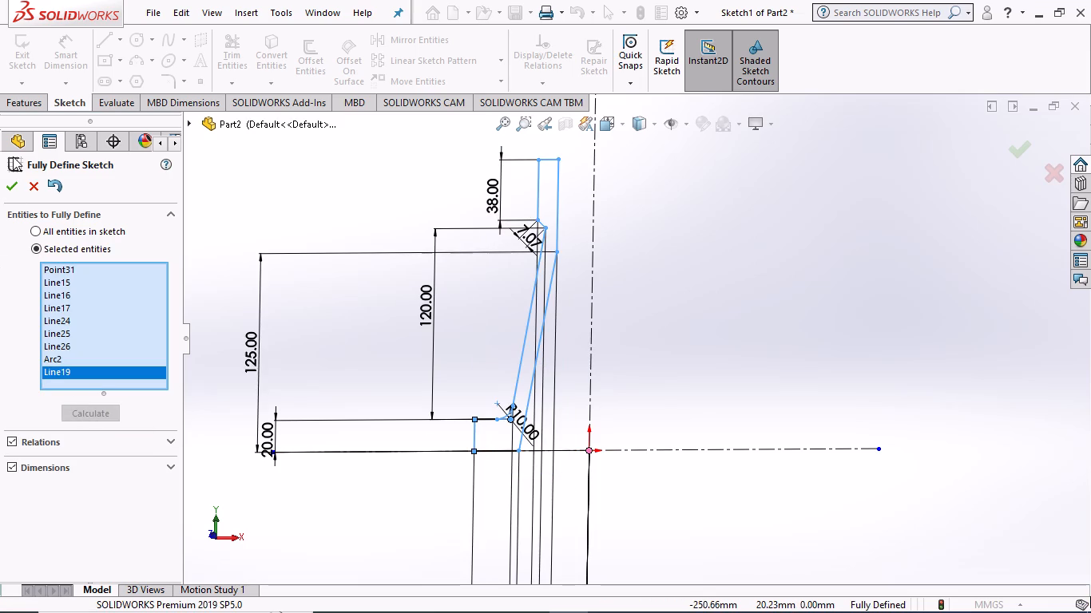
pyautogui.click(9, 185)
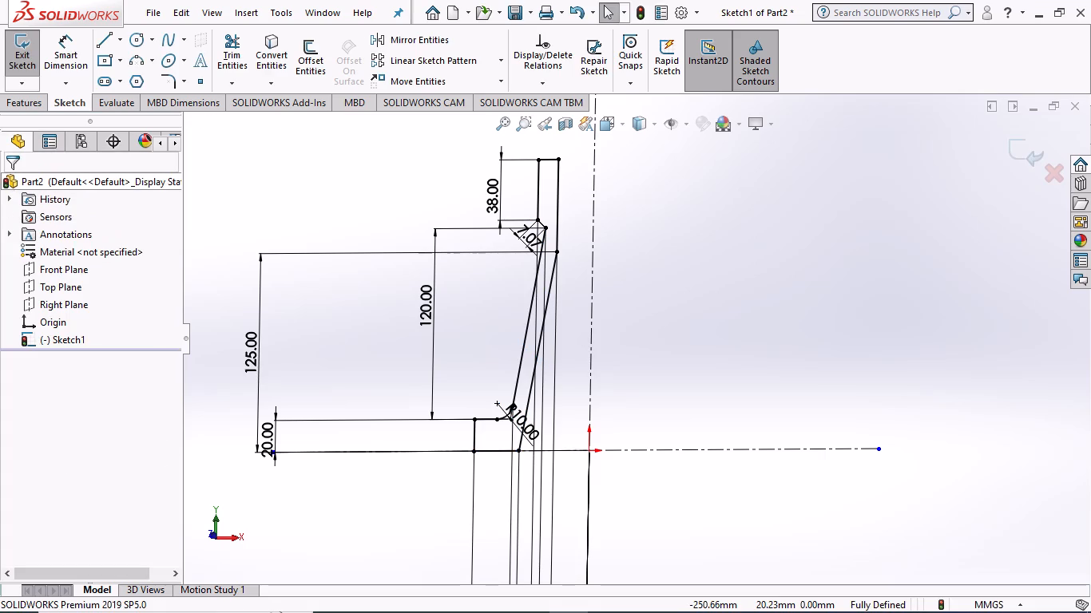
# Revolve the closed wall profile region 360 degrees about the vertical centerline, using the Blind end condition.
pyautogui.click(28, 105)
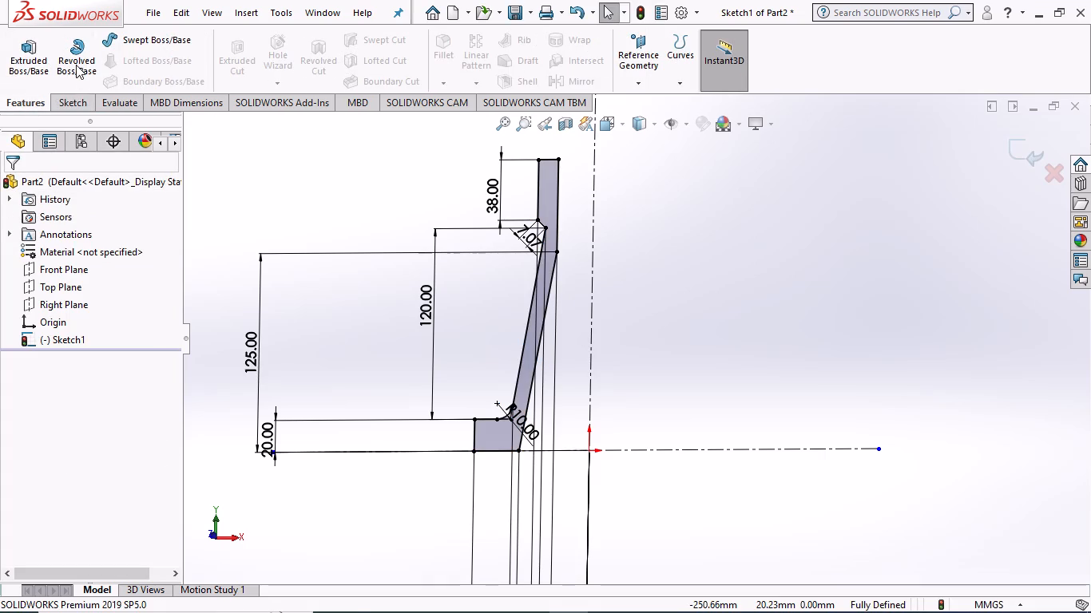
pyautogui.click(75, 64)
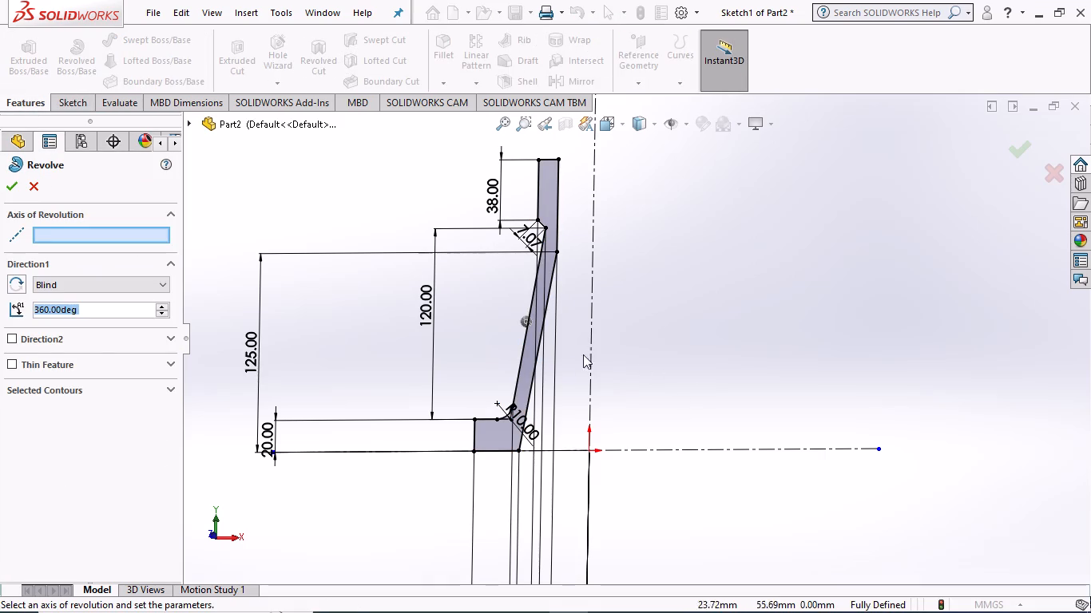
pyautogui.click(26, 387)
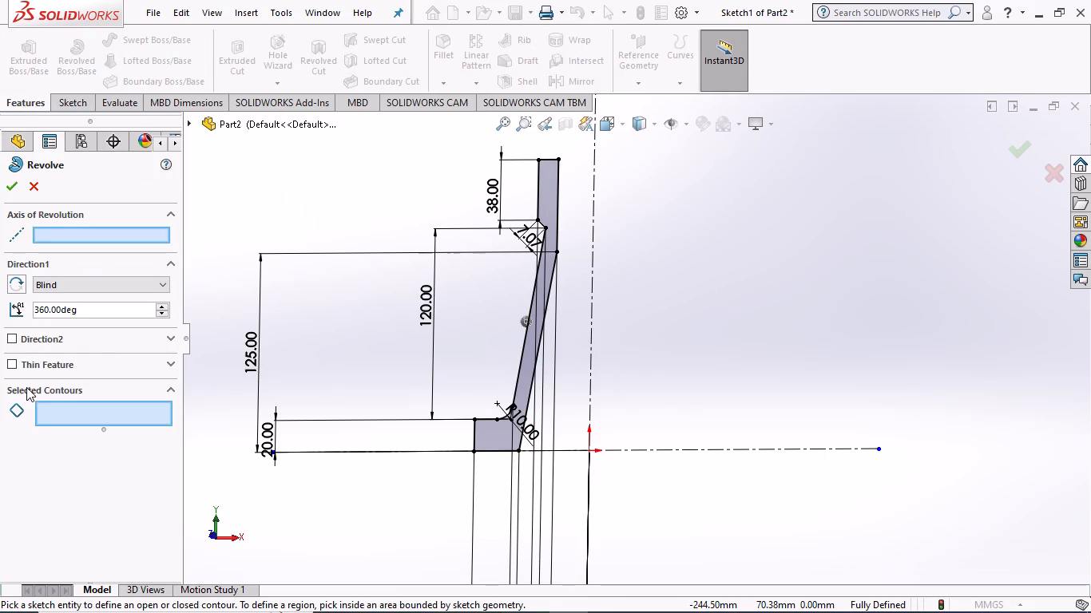
pyautogui.click(57, 411)
pyautogui.click(89, 405)
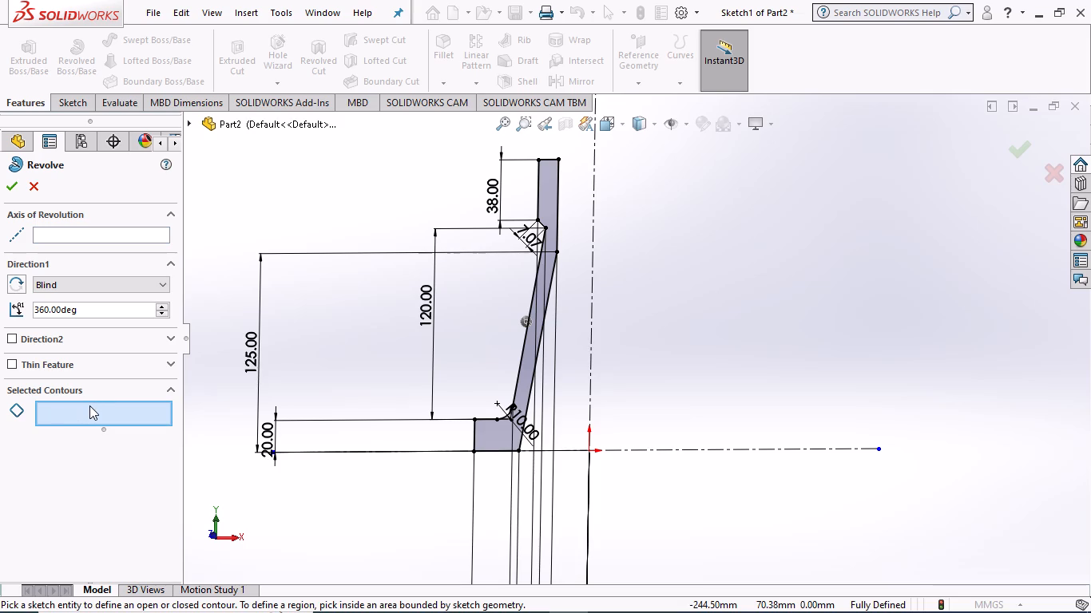
pyautogui.click(546, 180)
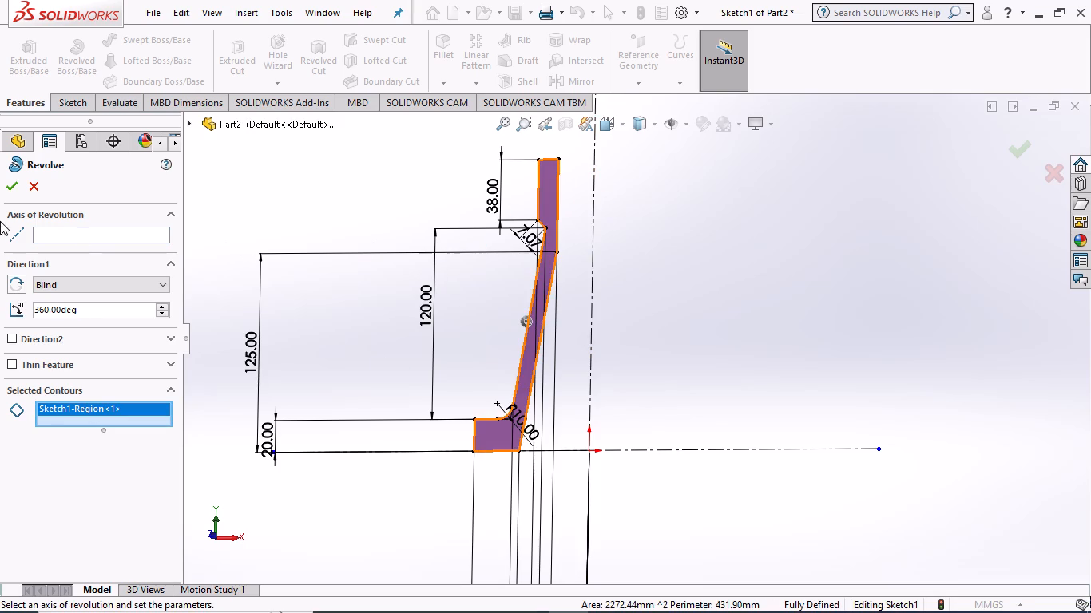
pyautogui.click(40, 226)
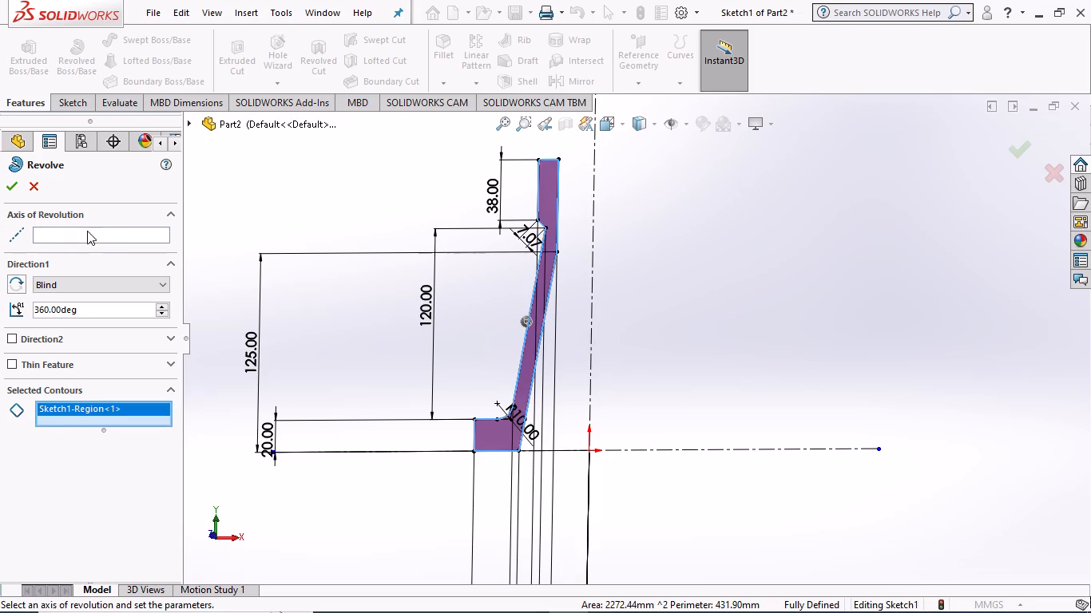
pyautogui.click(104, 233)
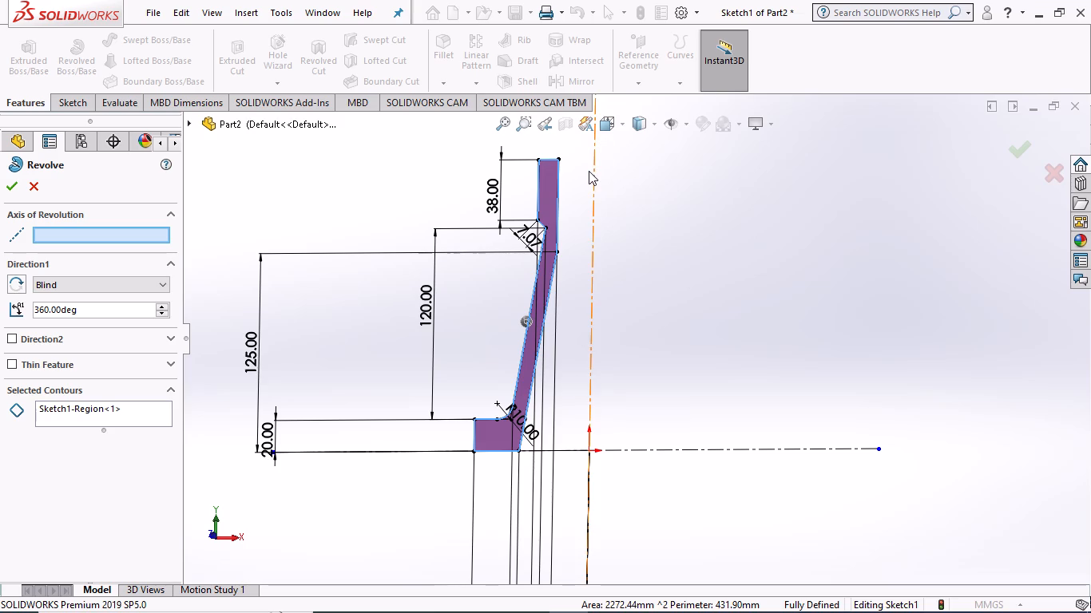
pyautogui.click(590, 171)
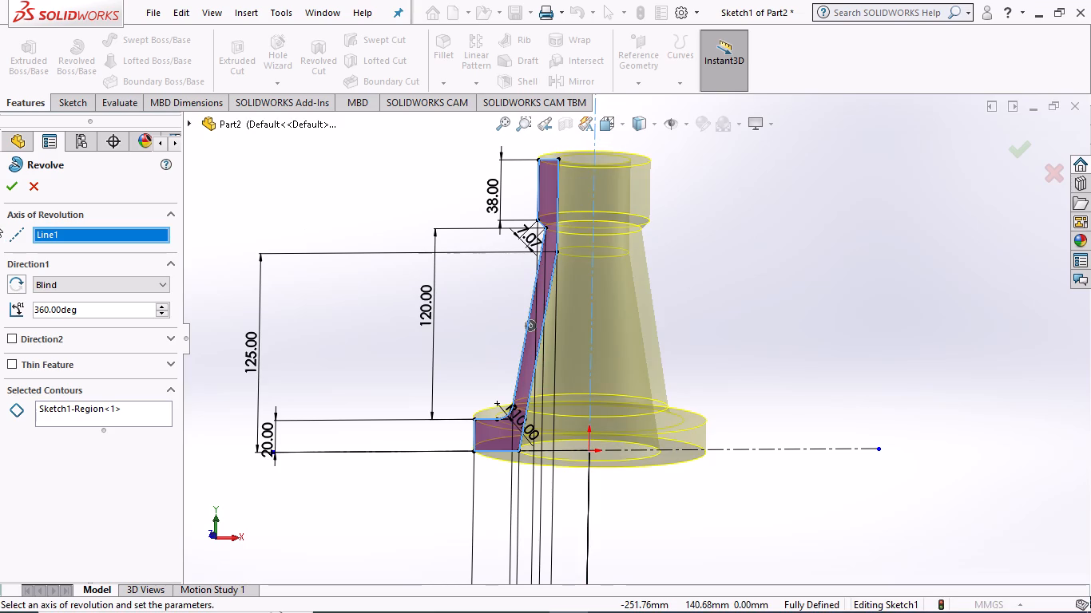
pyautogui.click(4, 186)
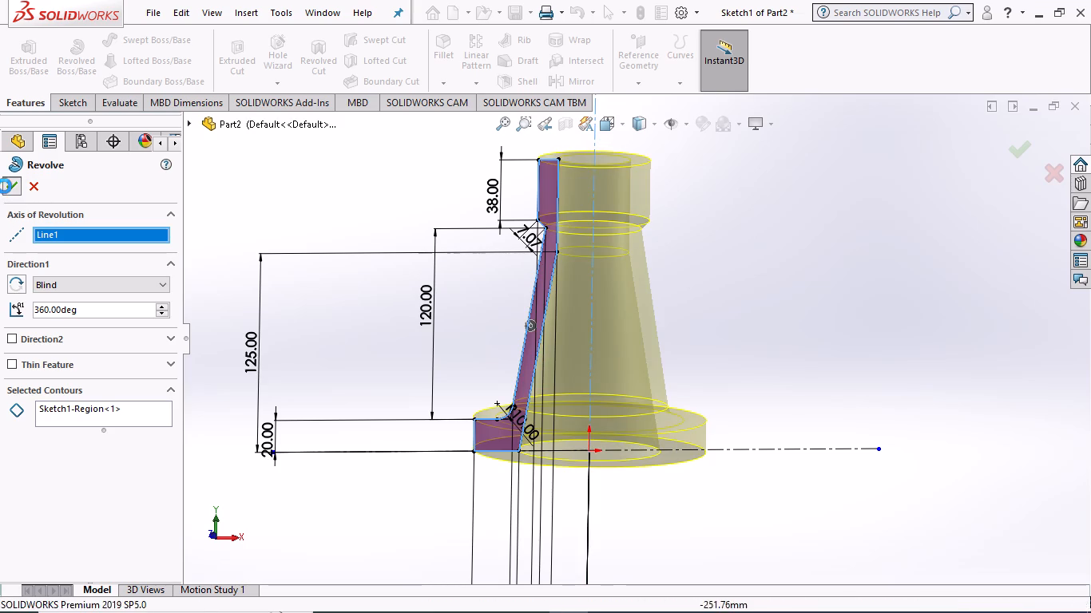
# Examine the revolved body from several angles, set it to the Front view and clear the selection.
pyautogui.moveTo(386, 491); pyautogui.dragTo(621, 347, button='middle')
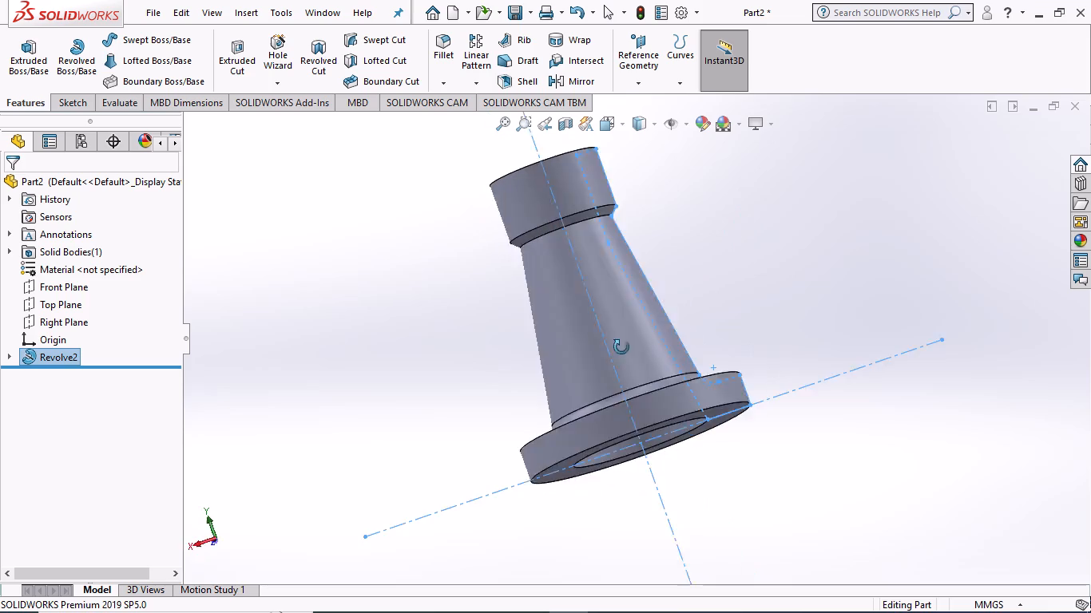
pyautogui.moveTo(621, 347); pyautogui.dragTo(454, 488, button='middle')
pyautogui.scroll(2, 435, 441)
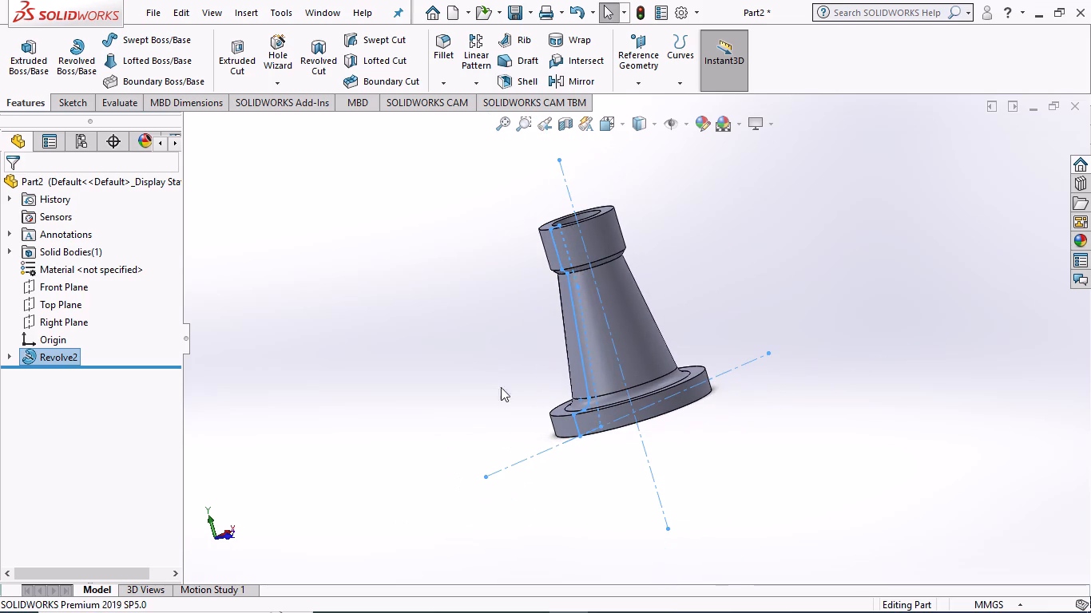
pyautogui.click(621, 127)
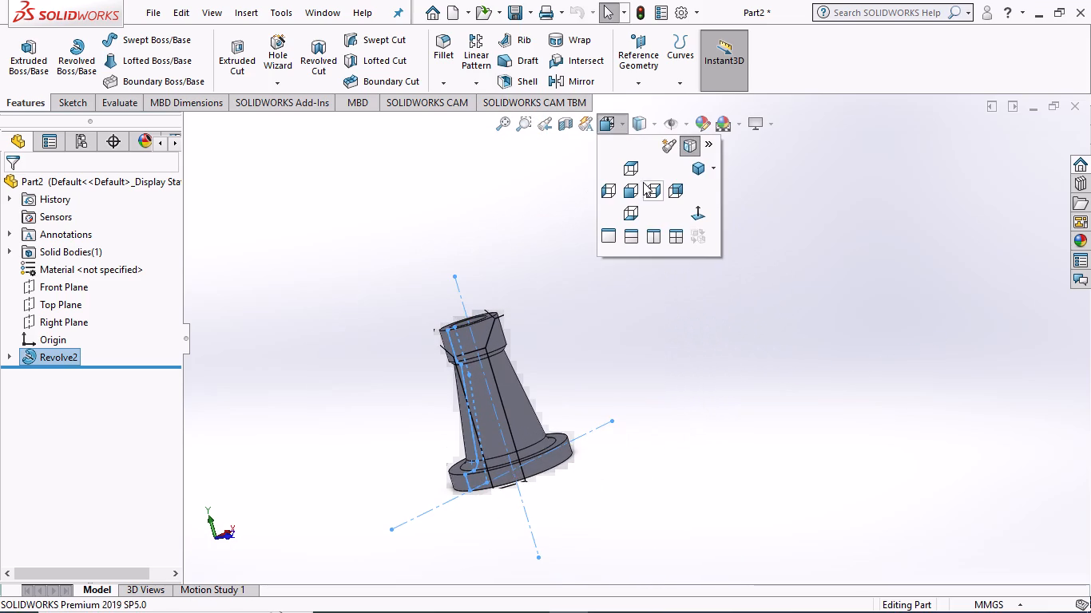
pyautogui.click(625, 189)
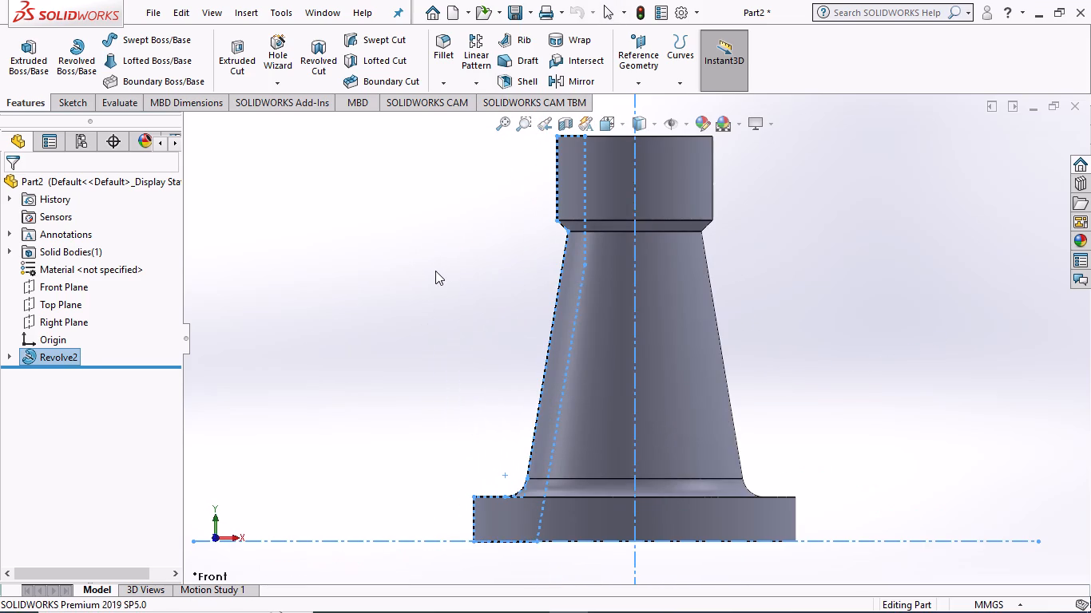
pyautogui.click(426, 271)
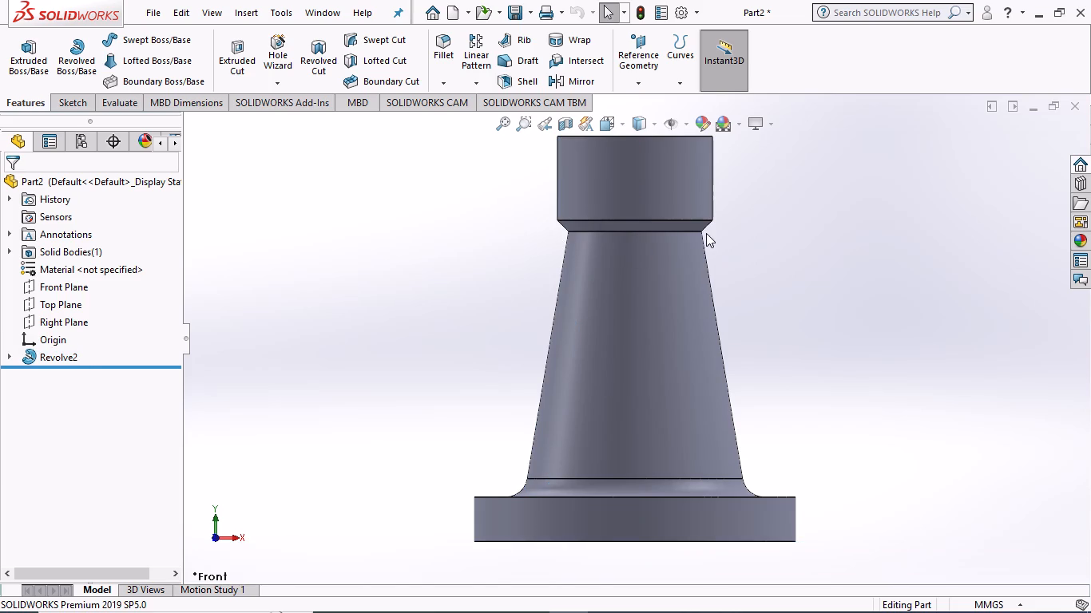
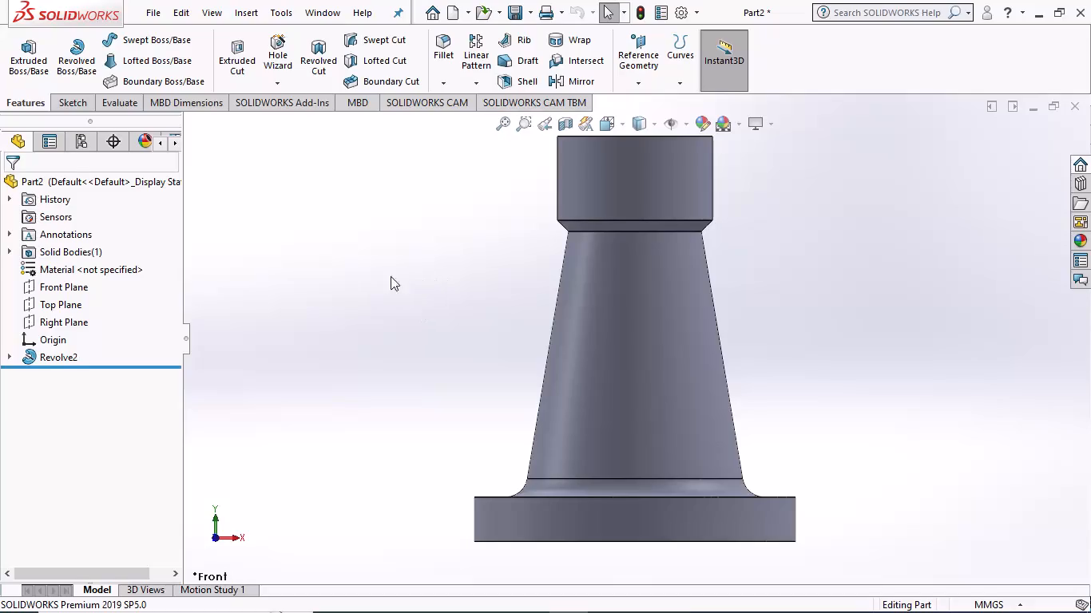
# Save the part as Part2 in the assembly 2 folder.
pyautogui.click(147, 6)
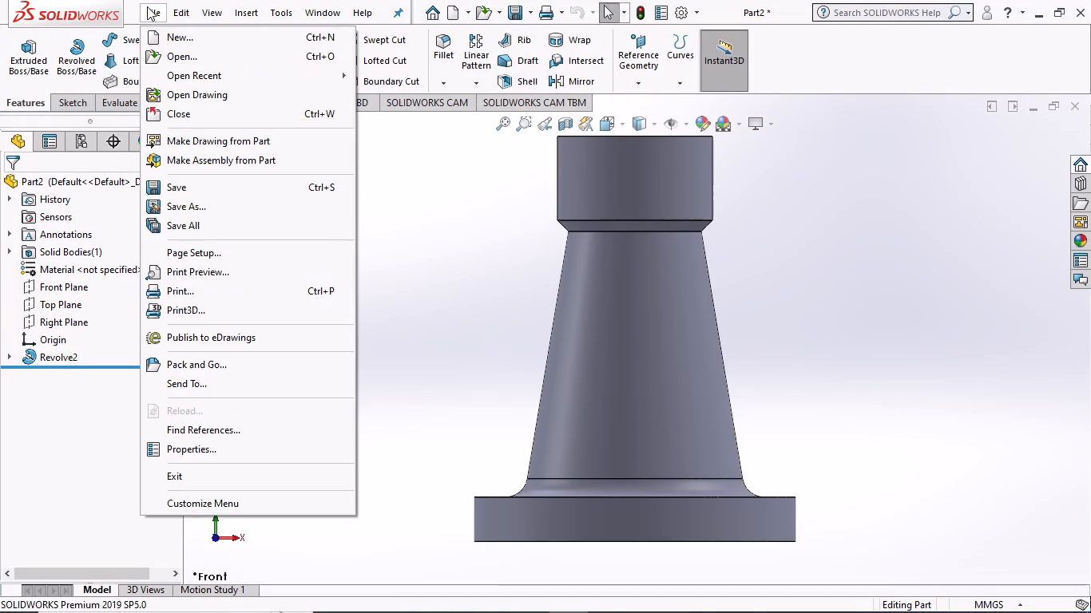
pyautogui.click(213, 212)
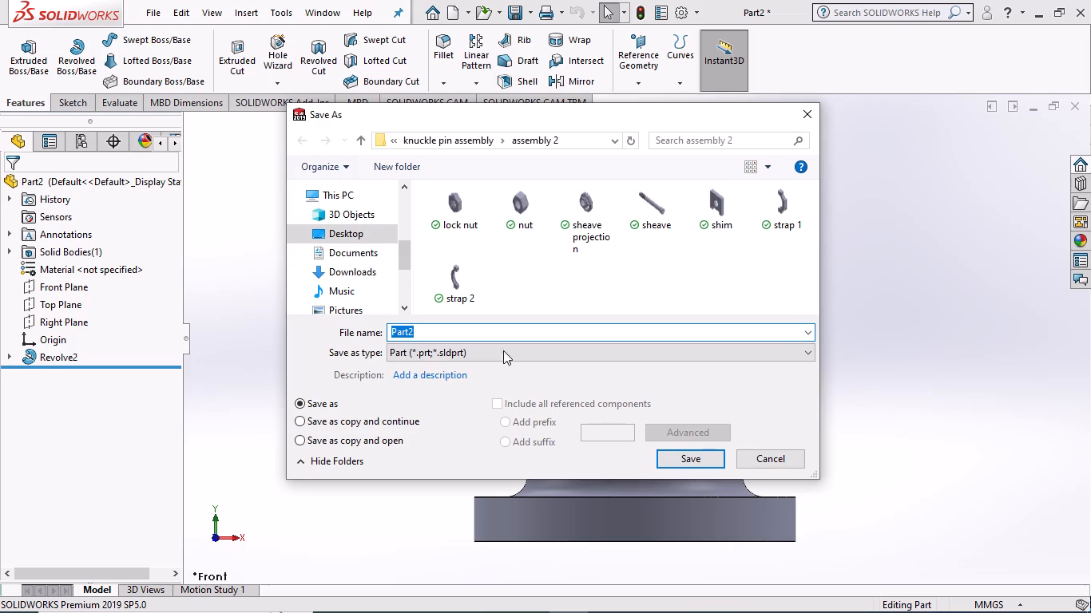
pyautogui.click(687, 464)
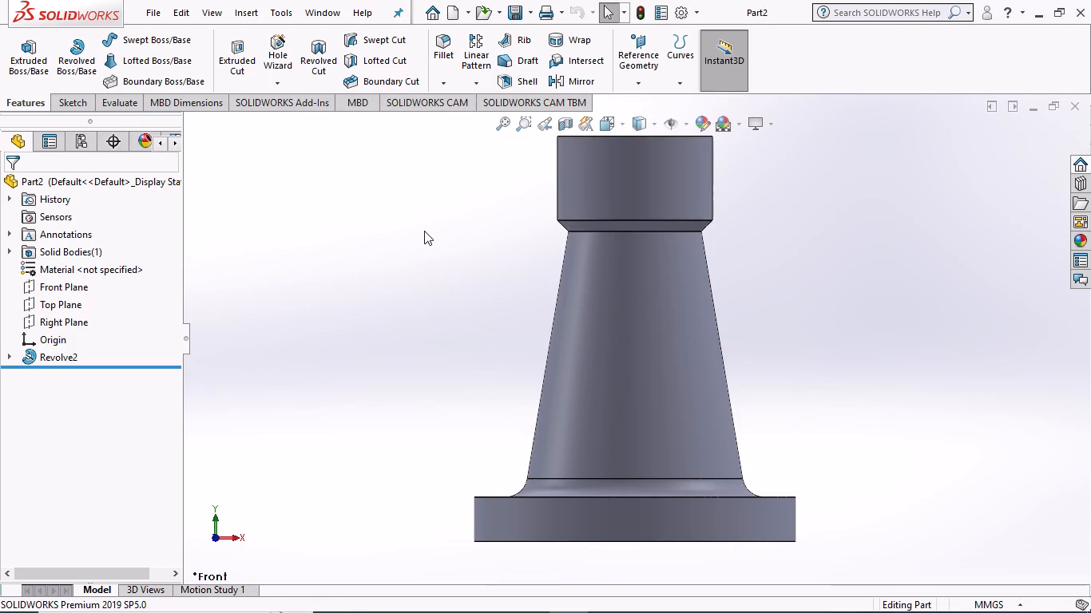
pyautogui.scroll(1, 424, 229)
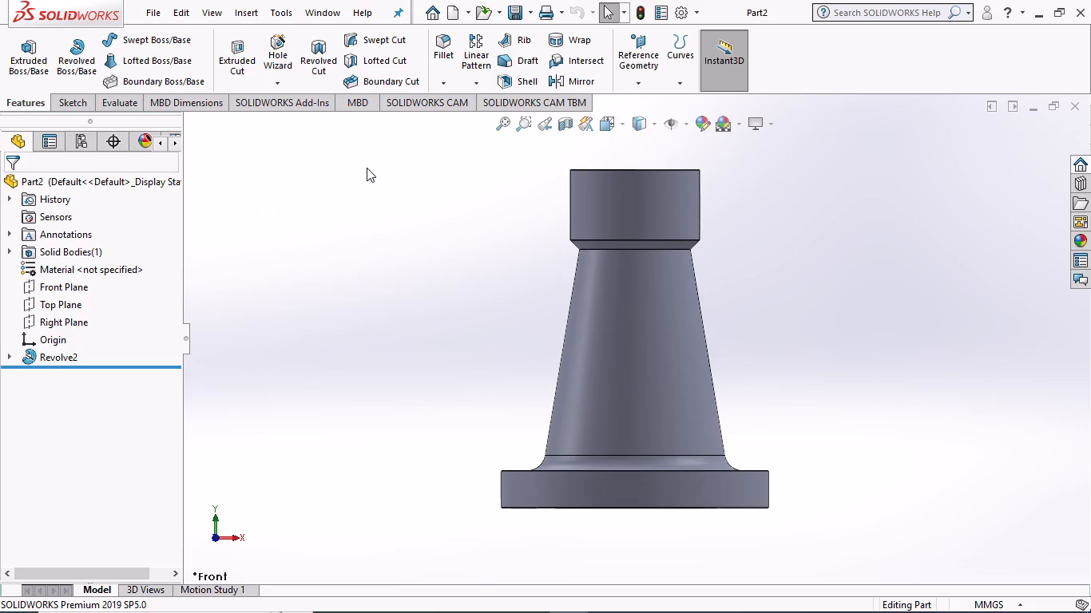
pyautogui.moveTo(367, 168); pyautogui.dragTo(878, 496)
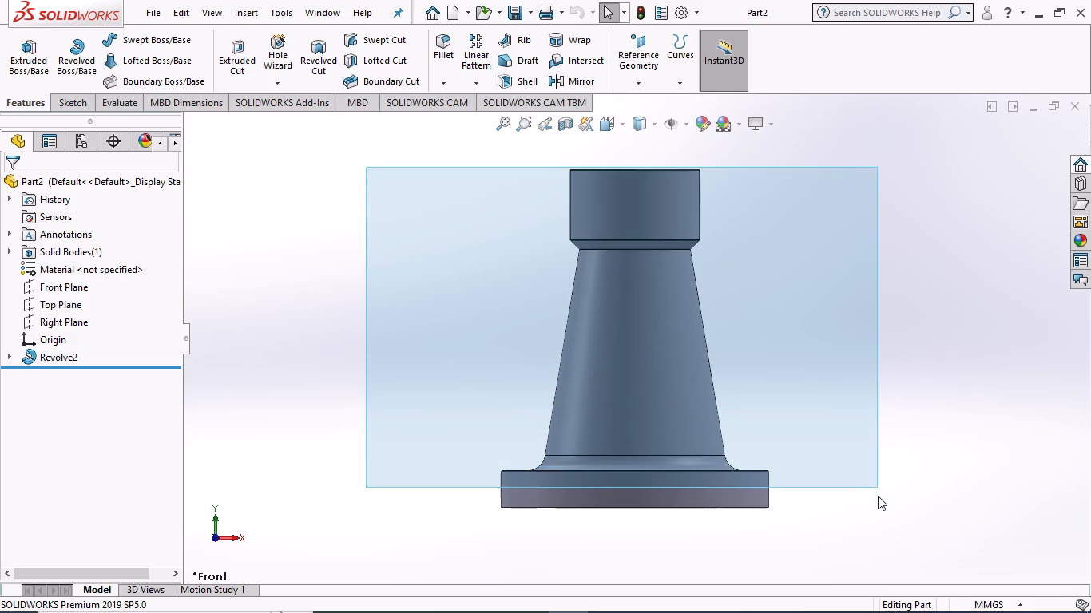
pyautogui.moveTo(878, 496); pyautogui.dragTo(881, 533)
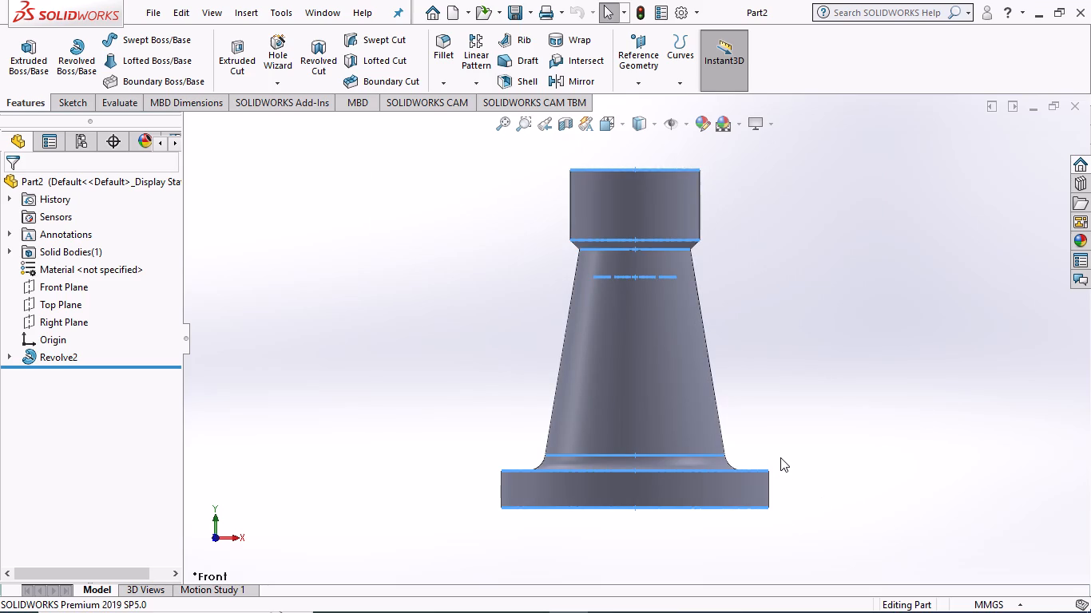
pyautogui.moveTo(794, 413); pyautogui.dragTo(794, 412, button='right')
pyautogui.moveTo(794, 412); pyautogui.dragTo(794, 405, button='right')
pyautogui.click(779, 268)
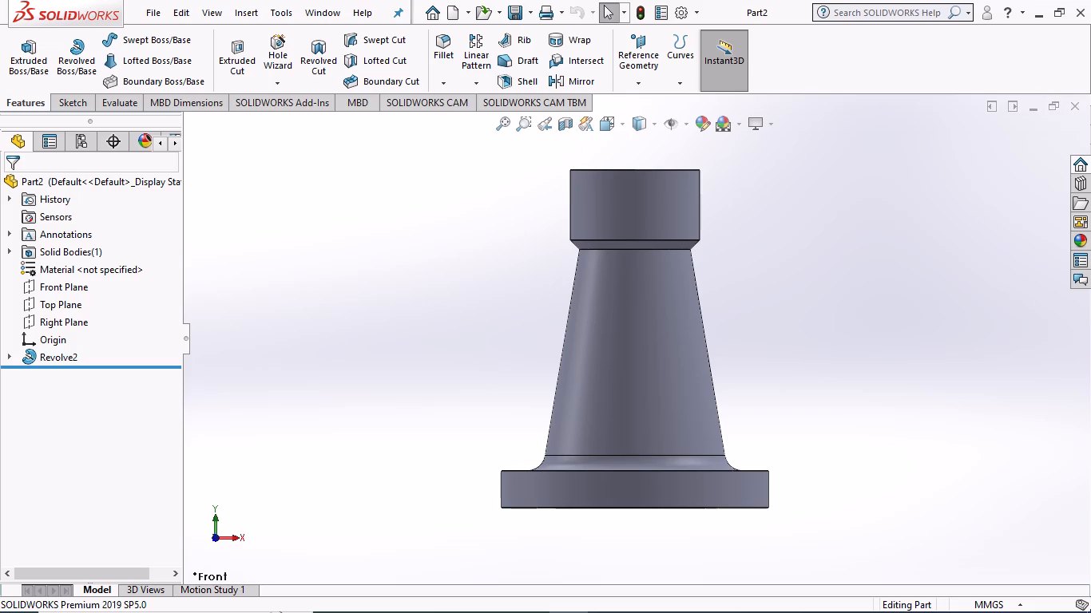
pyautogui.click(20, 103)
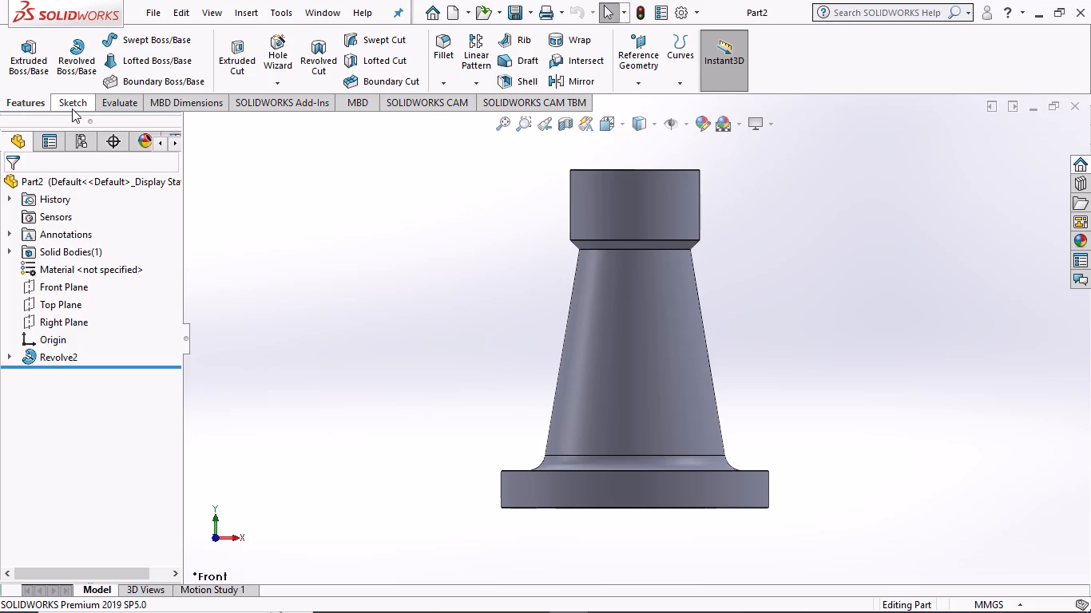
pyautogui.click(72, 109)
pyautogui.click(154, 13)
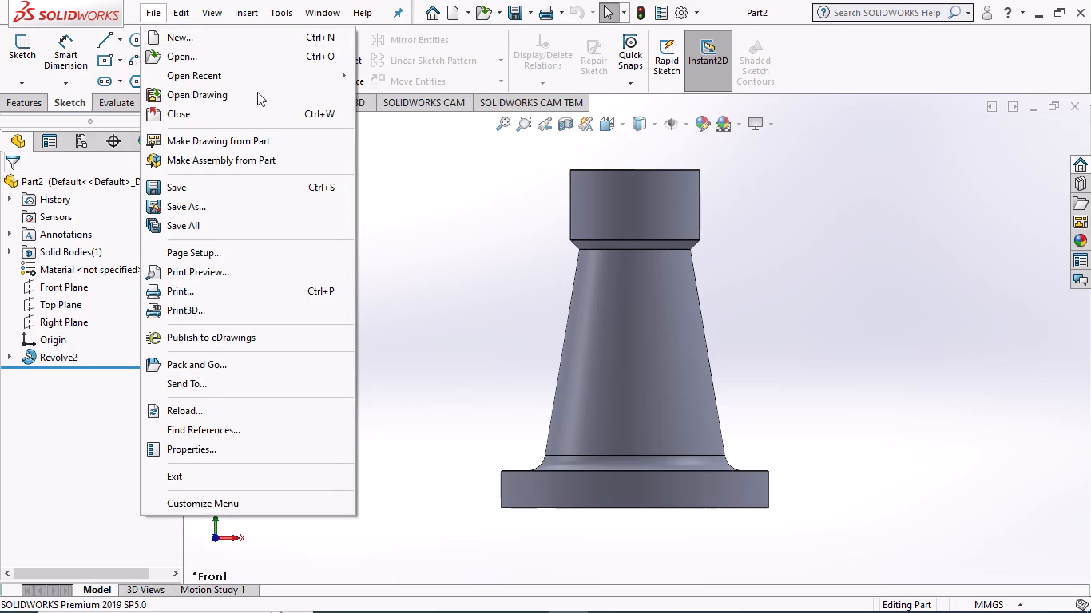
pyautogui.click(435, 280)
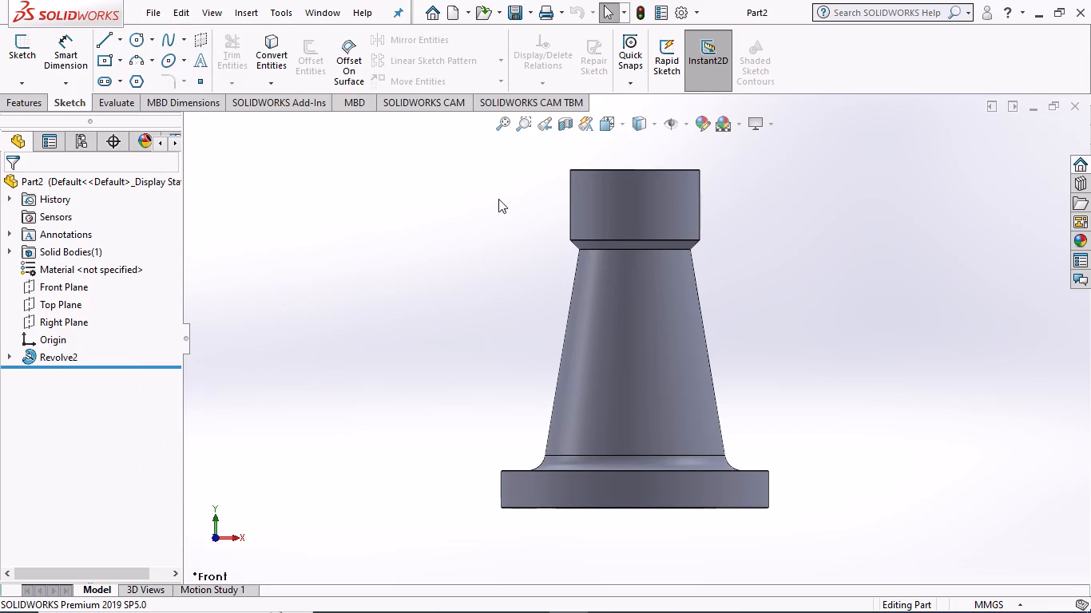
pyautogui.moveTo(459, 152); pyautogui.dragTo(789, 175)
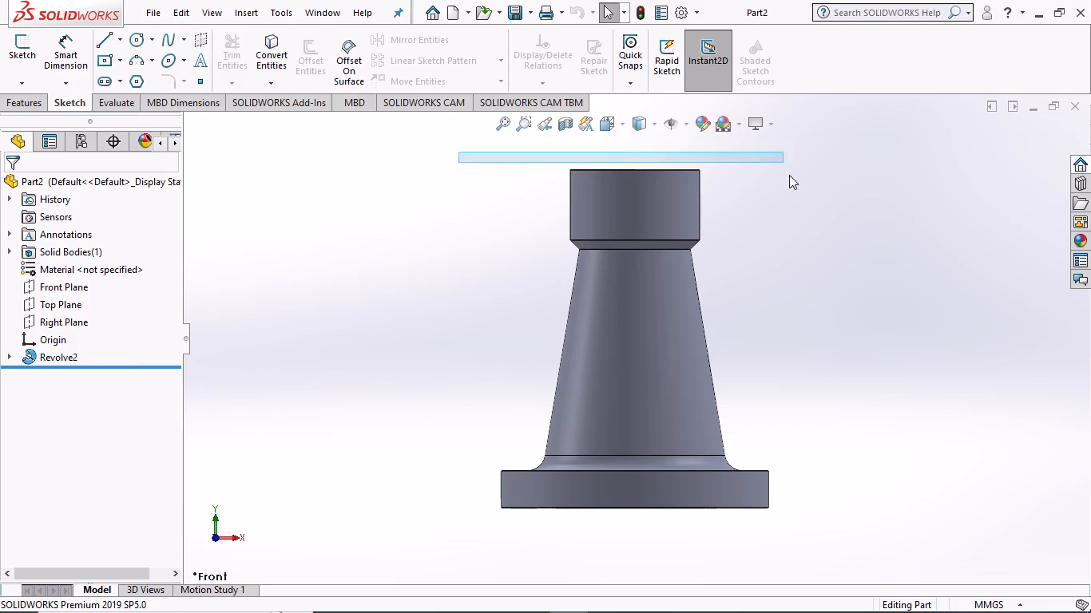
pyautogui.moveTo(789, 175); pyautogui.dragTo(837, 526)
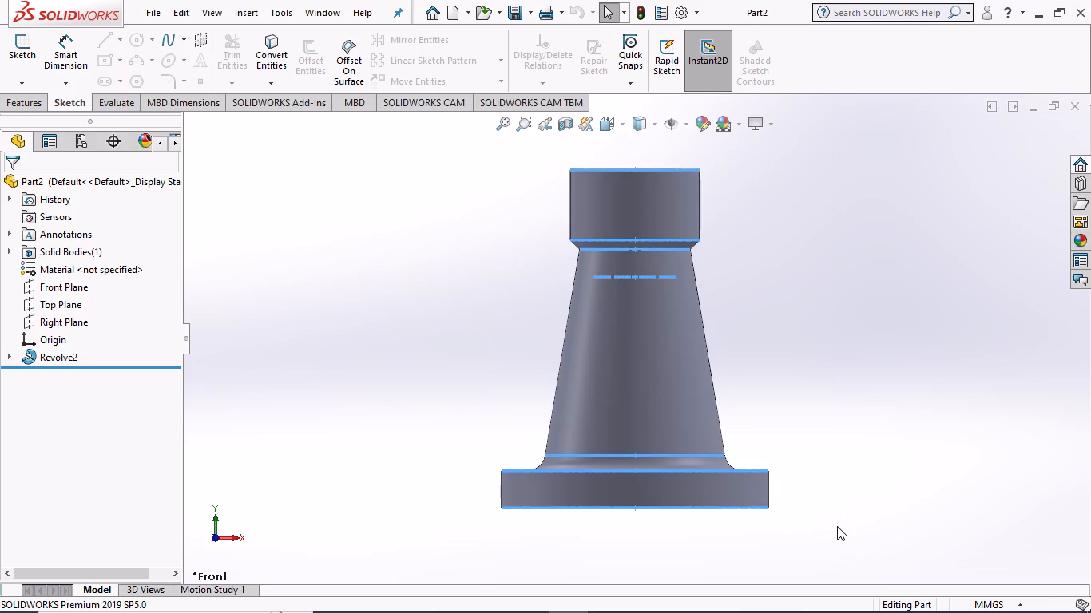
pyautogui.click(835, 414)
# Close the saved Part2 and create a new part document.
pyautogui.click(1071, 105)
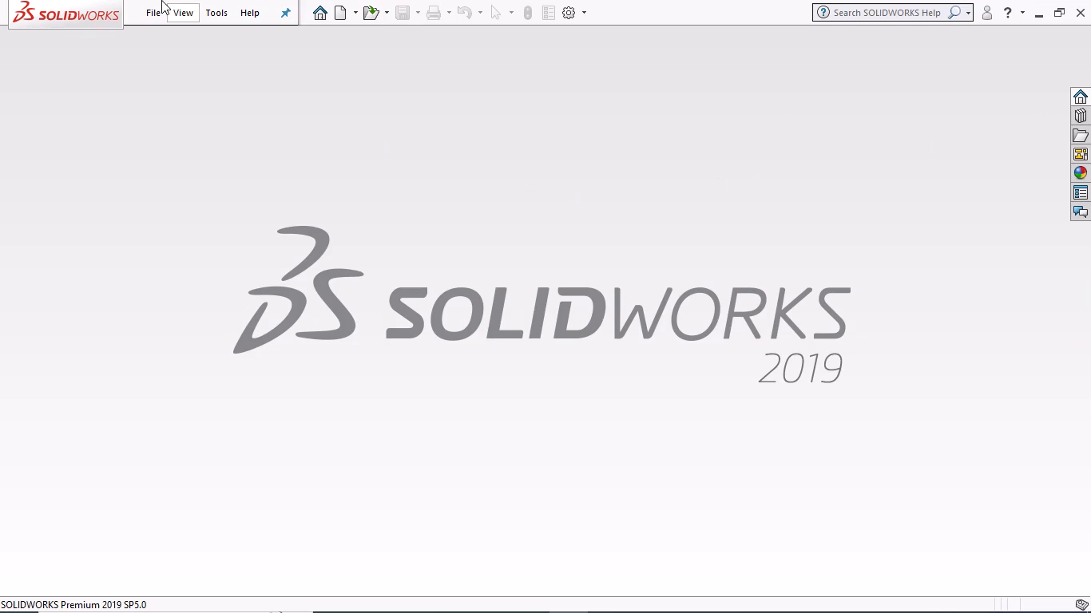
pyautogui.click(142, 13)
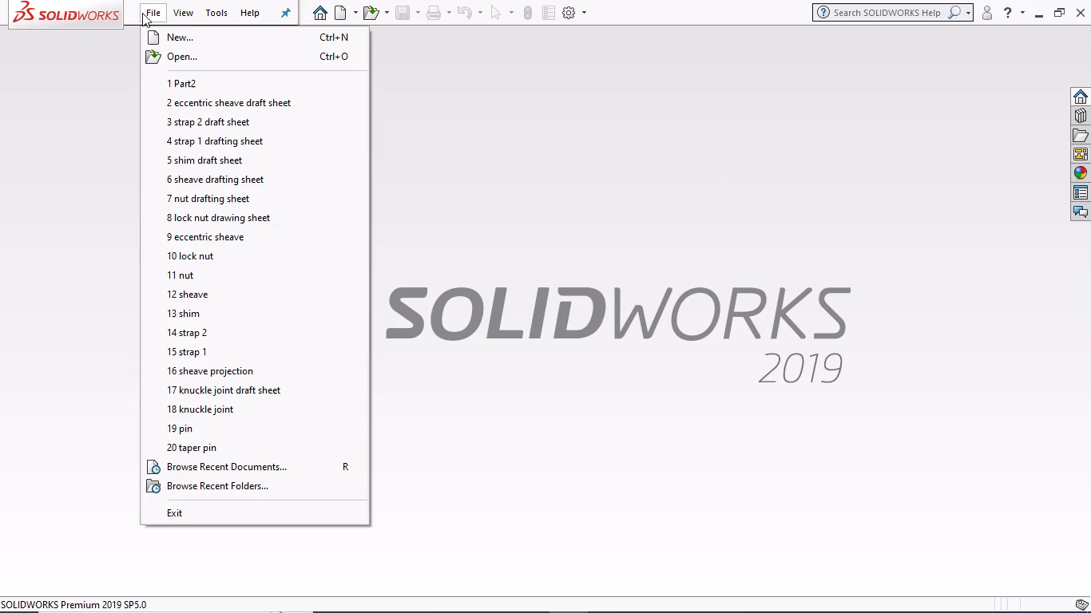
pyautogui.click(419, 138)
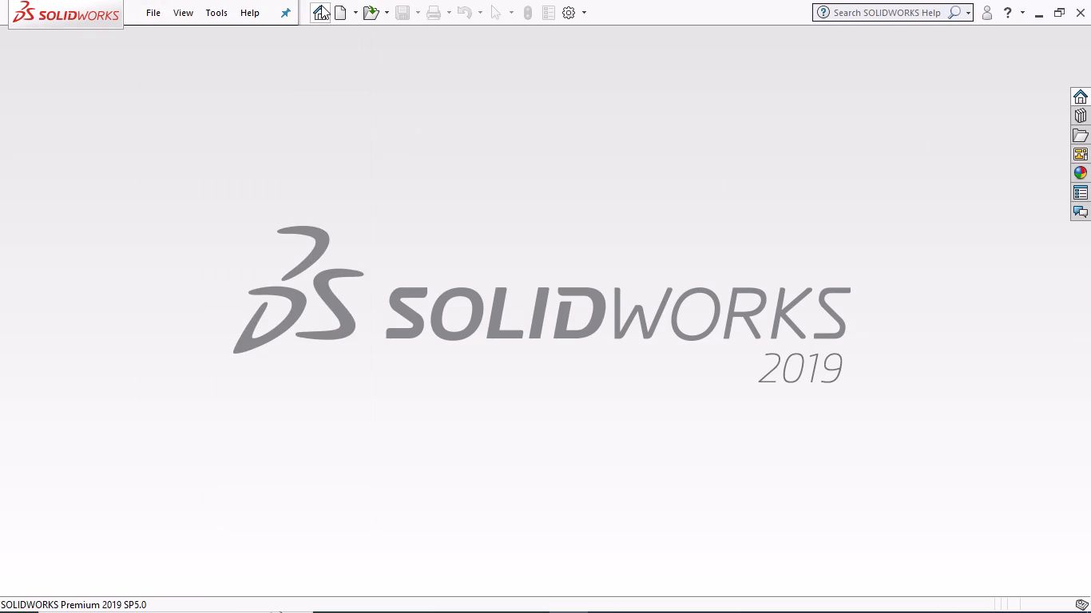
pyautogui.click(317, 5)
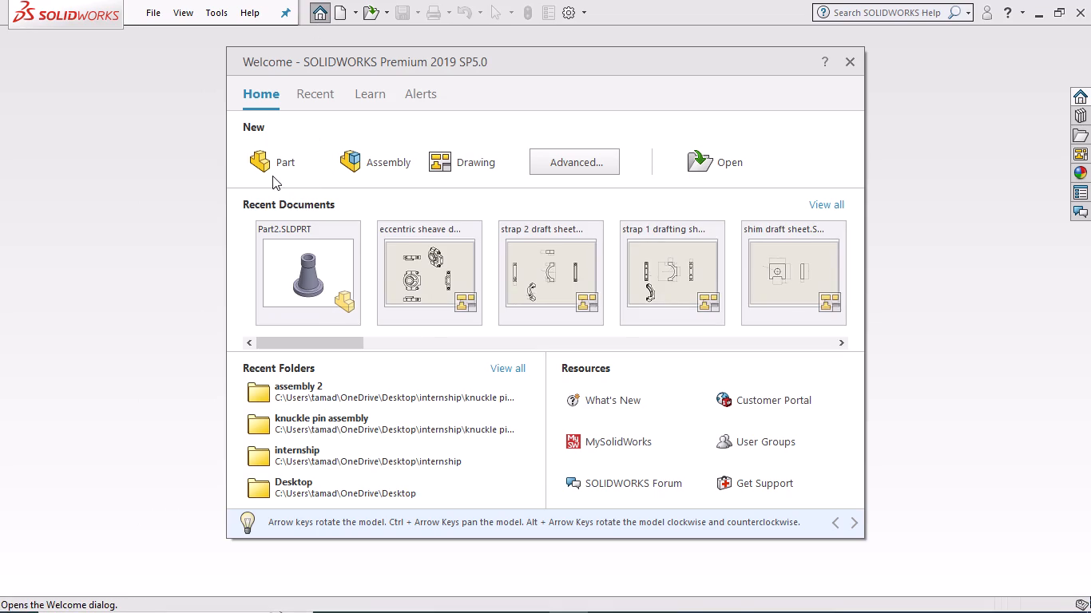
pyautogui.click(276, 165)
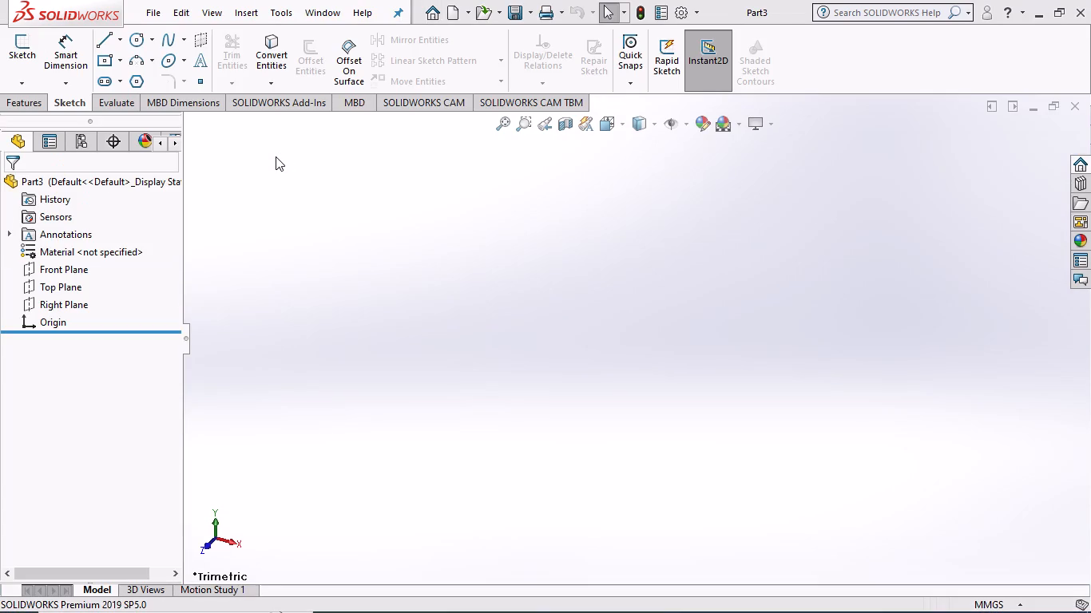
# Start a sketch on the Front Plane and draw a vertical centerline about 195 mm long through the origin.
pyautogui.click(26, 268)
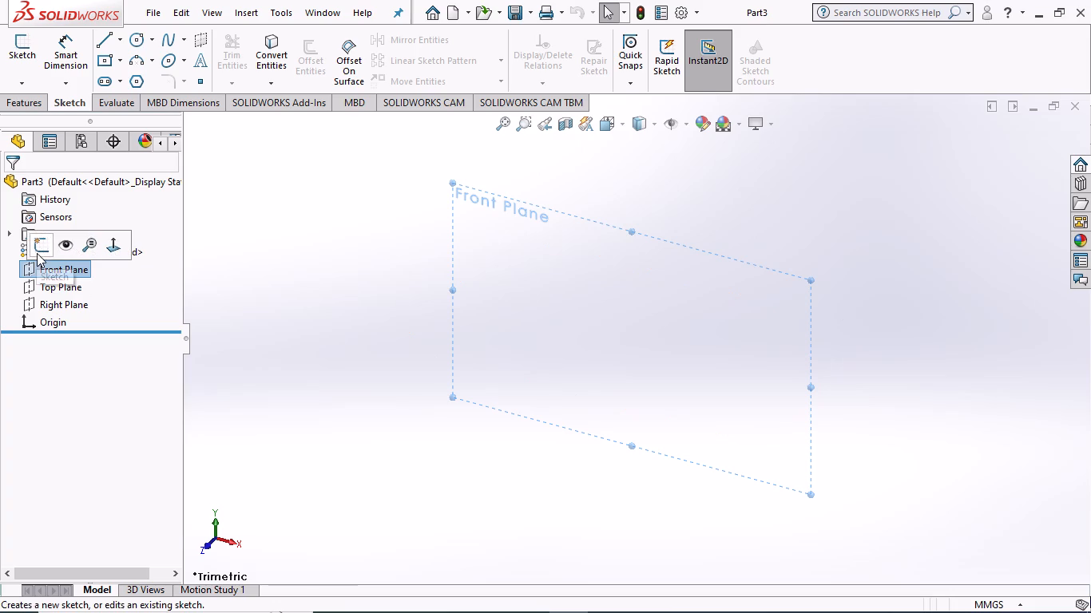
pyautogui.click(38, 247)
pyautogui.click(395, 326)
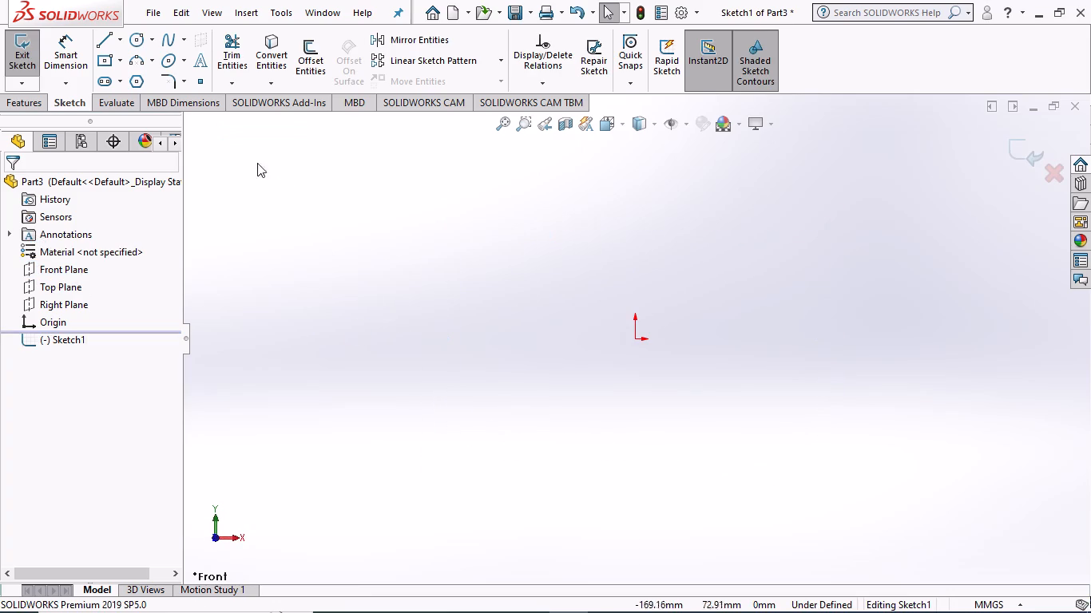
pyautogui.click(117, 38)
pyautogui.click(116, 81)
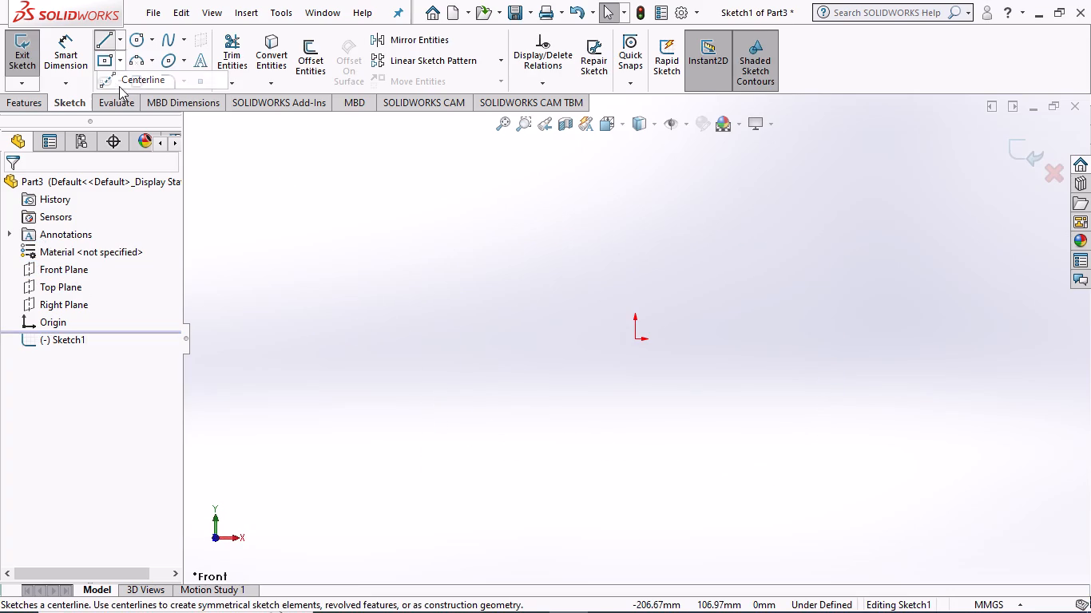
pyautogui.click(631, 144)
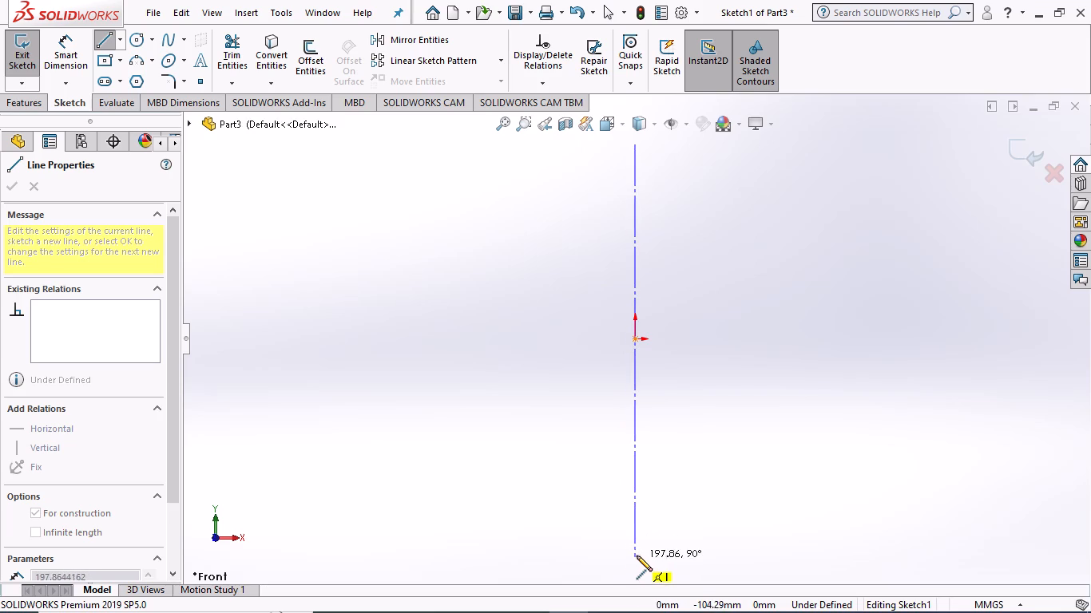
pyautogui.click(634, 548)
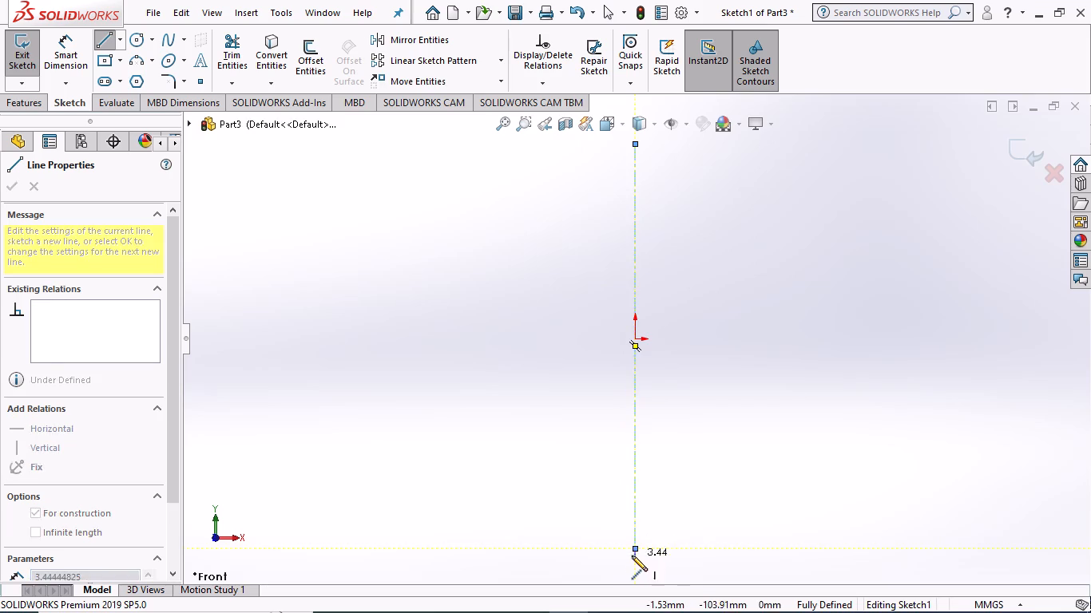
pyautogui.press('Escape')
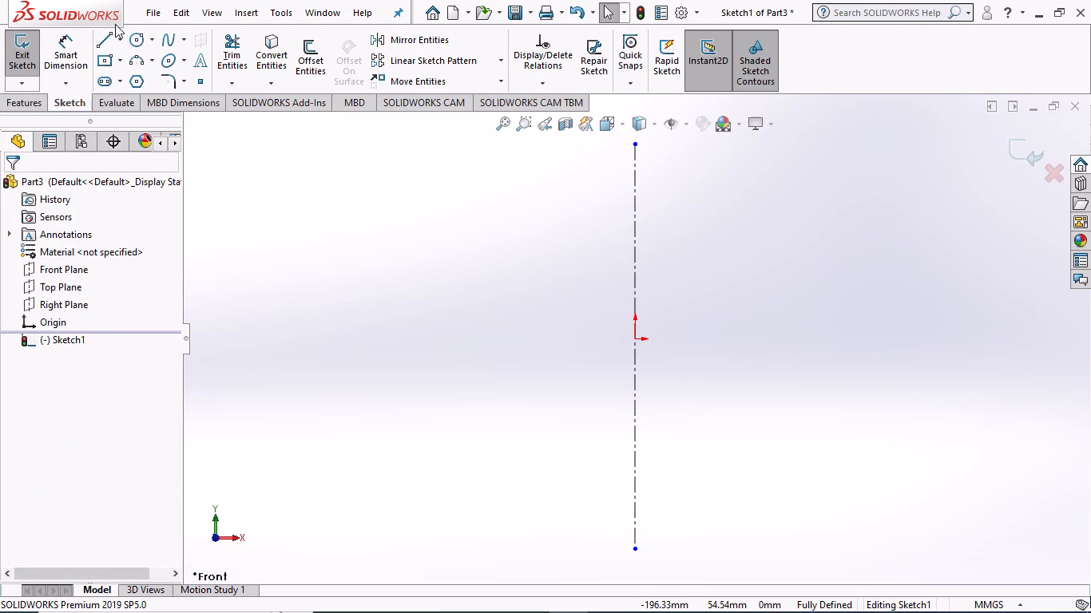
# Draw a horizontal centerline about 354 mm long through the origin, crossing the vertical centerline.
pyautogui.click(121, 35)
pyautogui.click(122, 81)
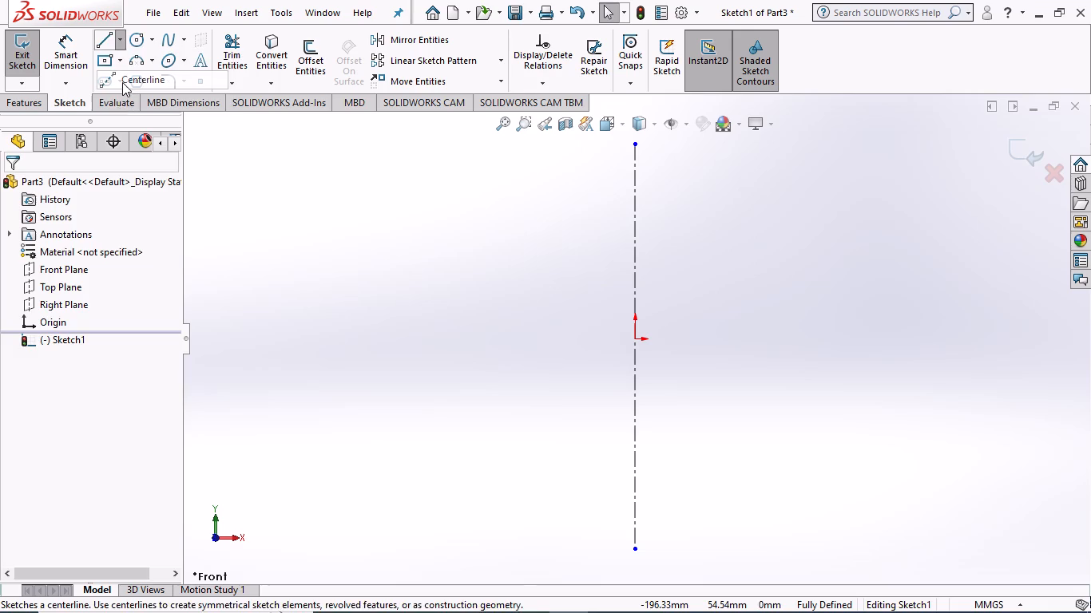
pyautogui.click(224, 338)
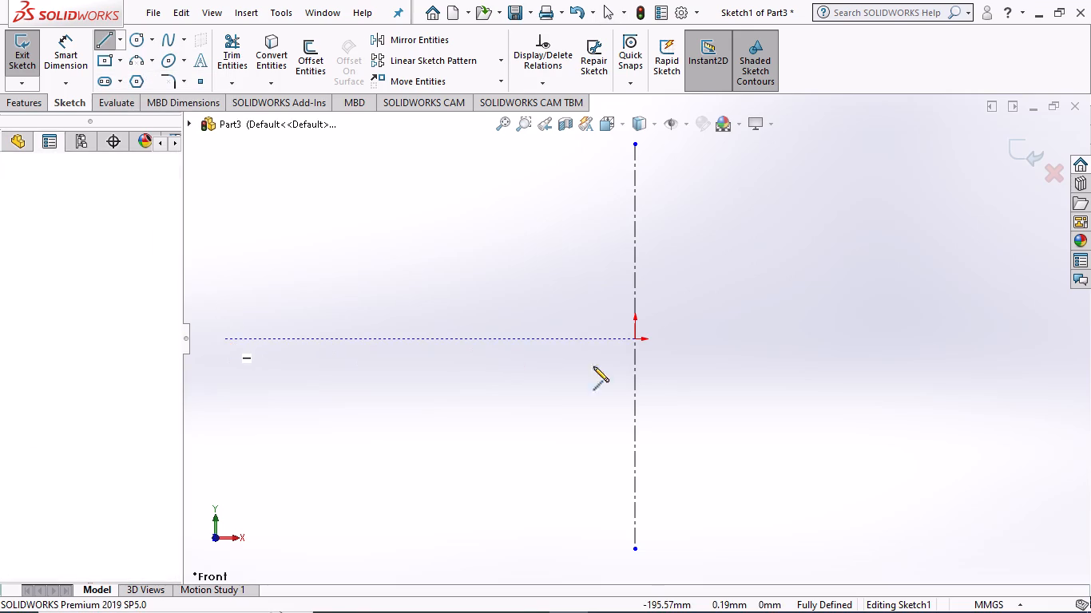
pyautogui.click(964, 339)
pyautogui.press('Escape')
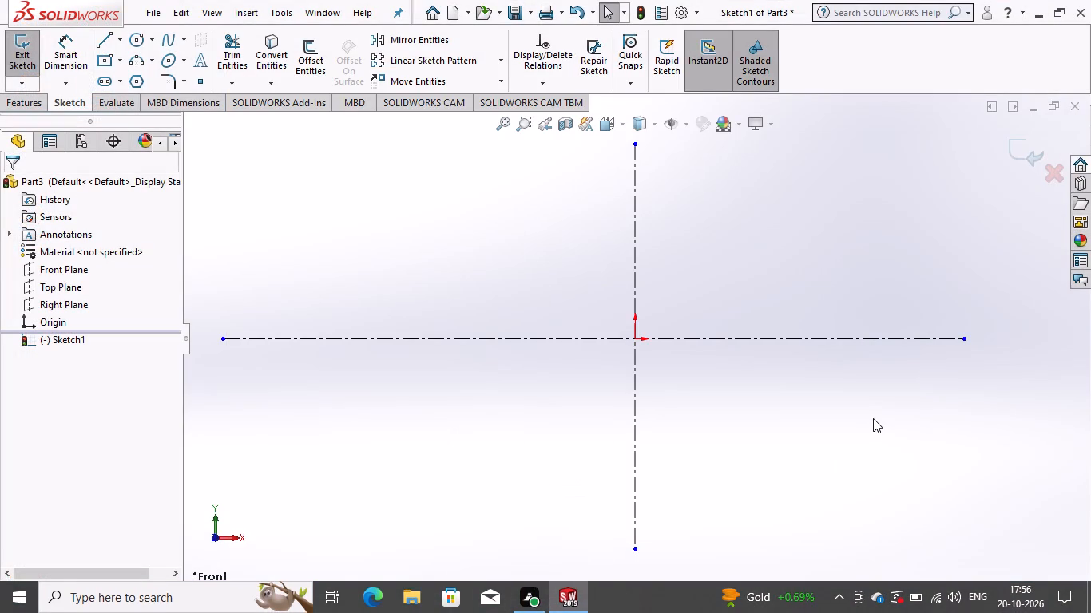
# Draw a closed four-sided profile from the origin on the negative X side, about 41.5 mm high, with its outer edge slanting inward toward the base.
pyautogui.click(103, 37)
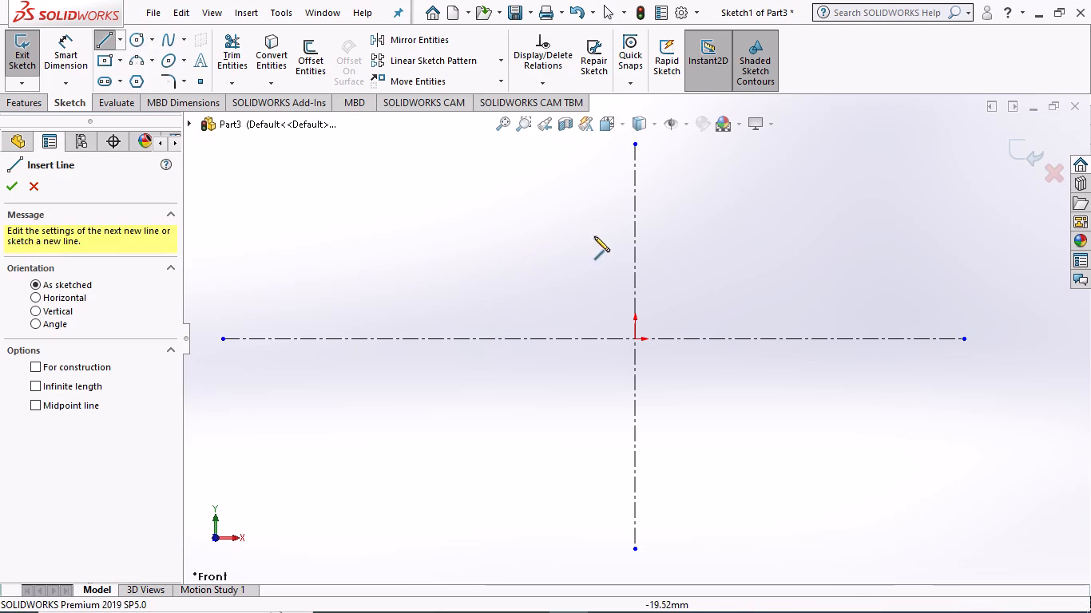
pyautogui.click(634, 252)
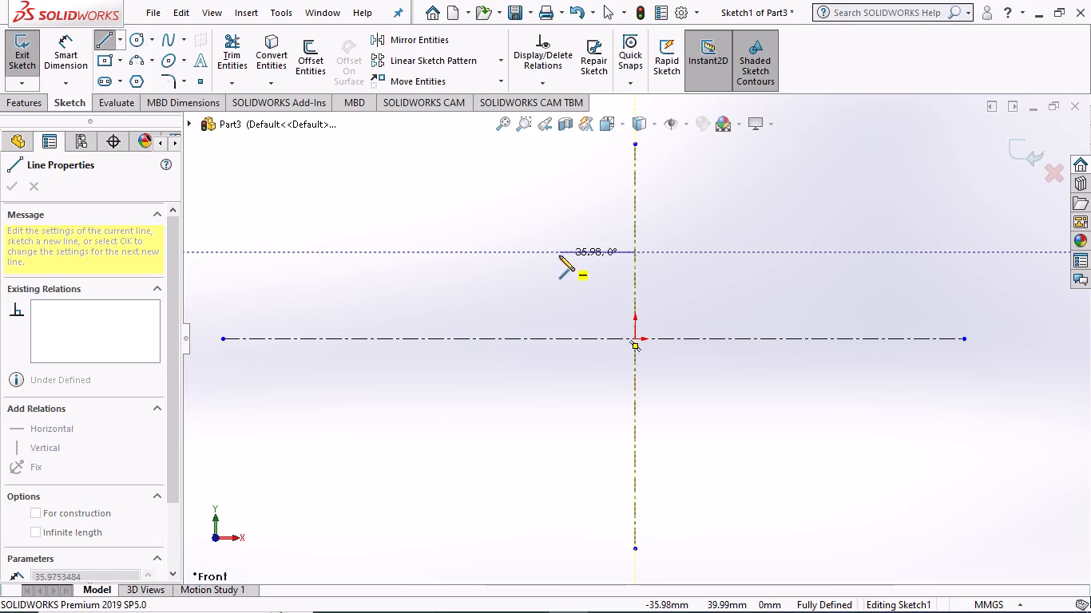
pyautogui.click(546, 252)
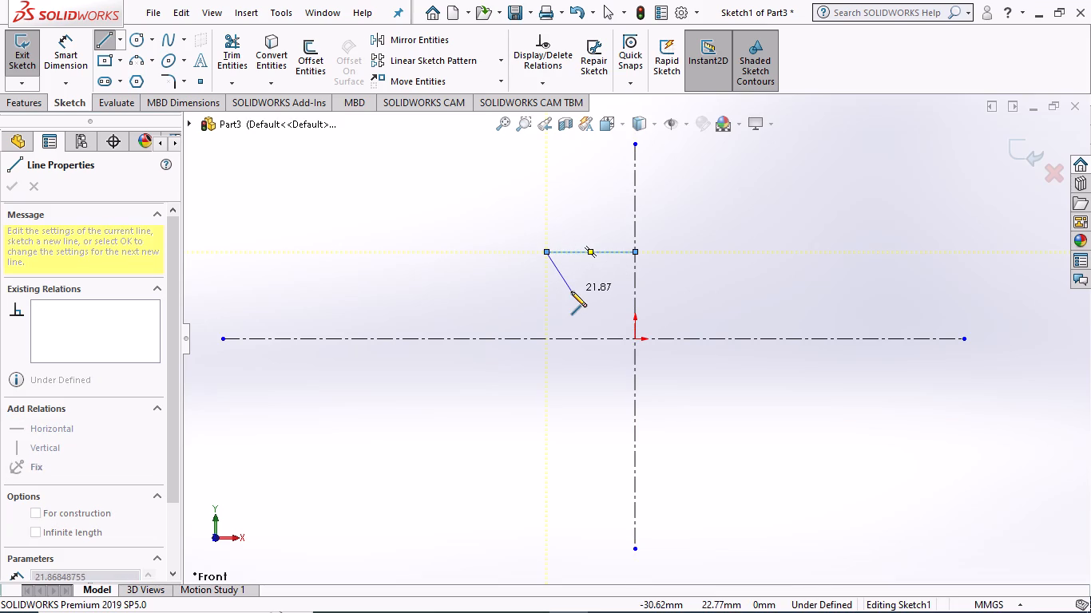
pyautogui.click(565, 336)
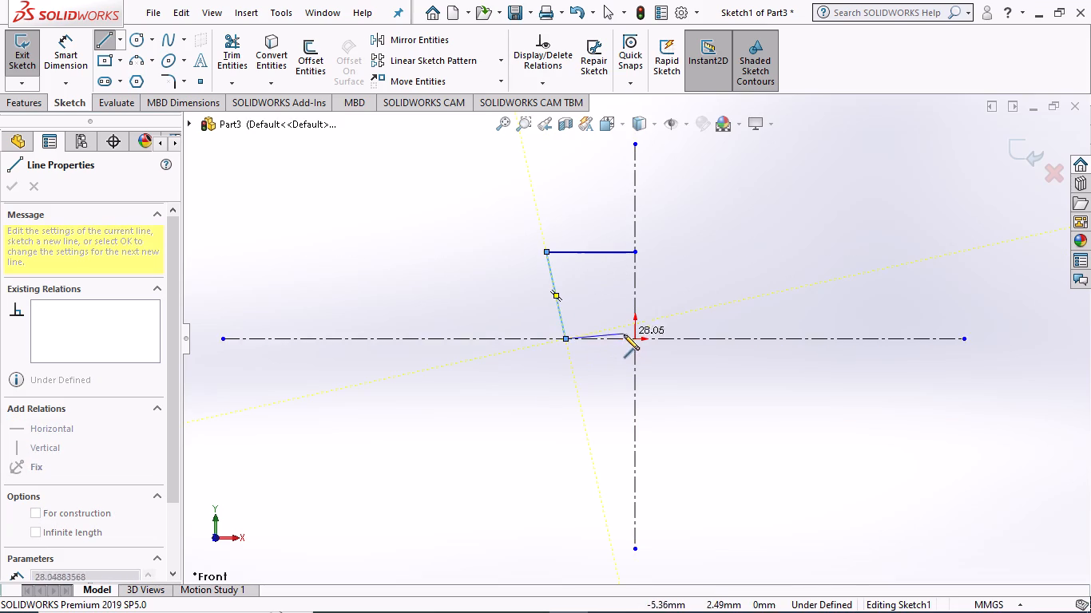
pyautogui.click(634, 338)
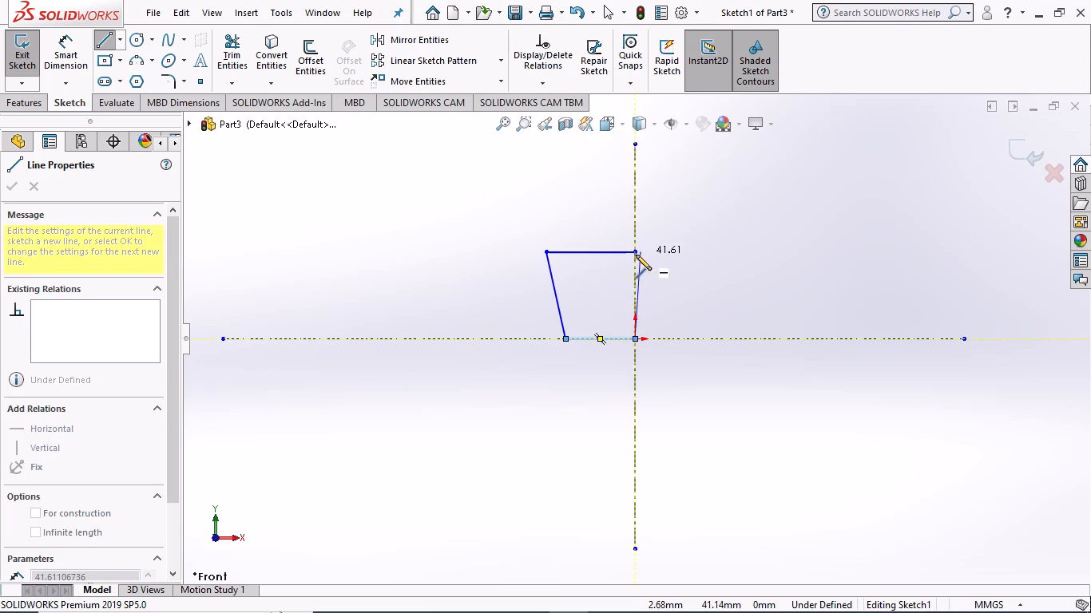
pyautogui.click(633, 251)
pyautogui.press('Escape')
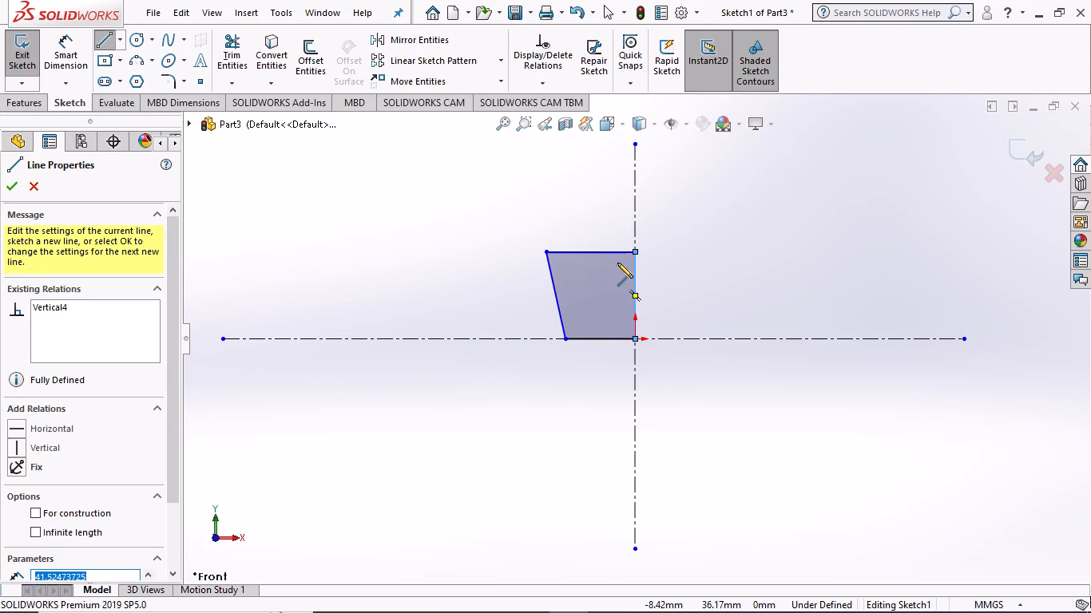
pyautogui.press('Escape')
pyautogui.press('Escape')
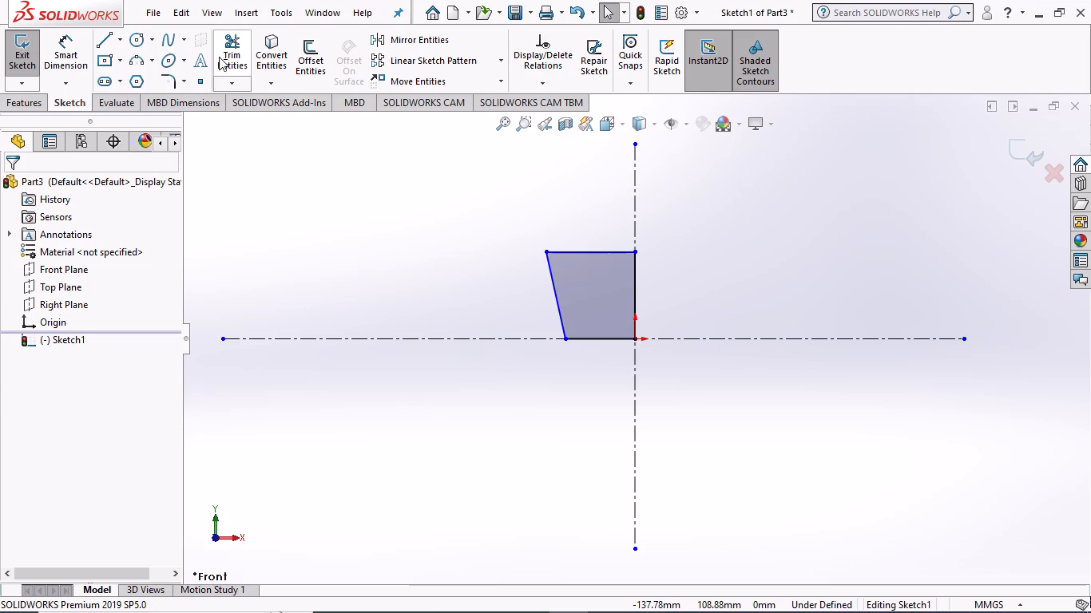
# Draw an inner slanted line about 42.5 mm long from the profile's top edge to its base, alongside the outer slanted edge.
pyautogui.click(101, 38)
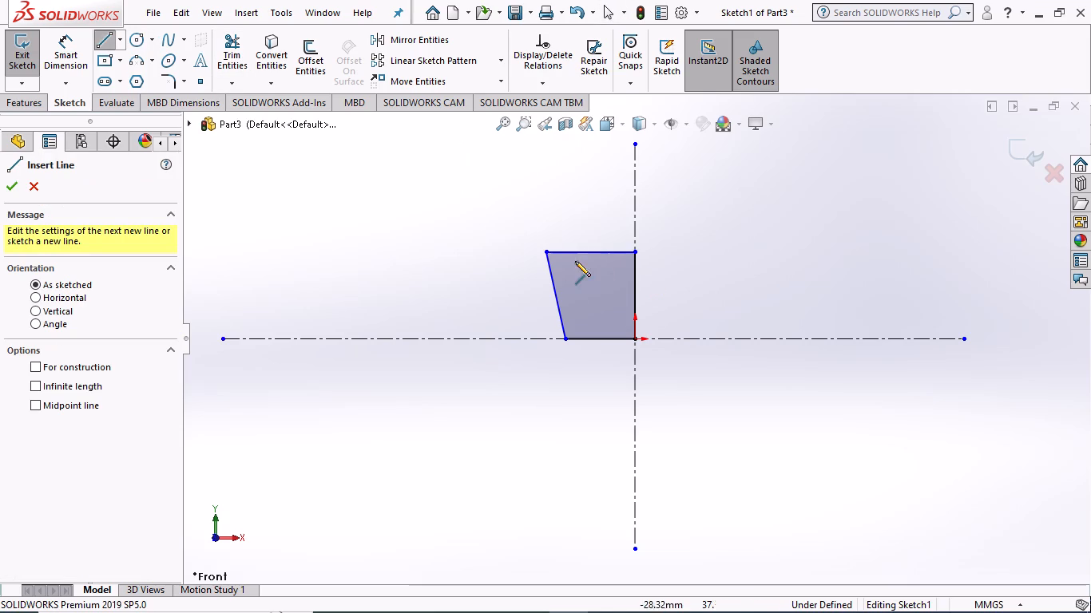
pyautogui.click(564, 252)
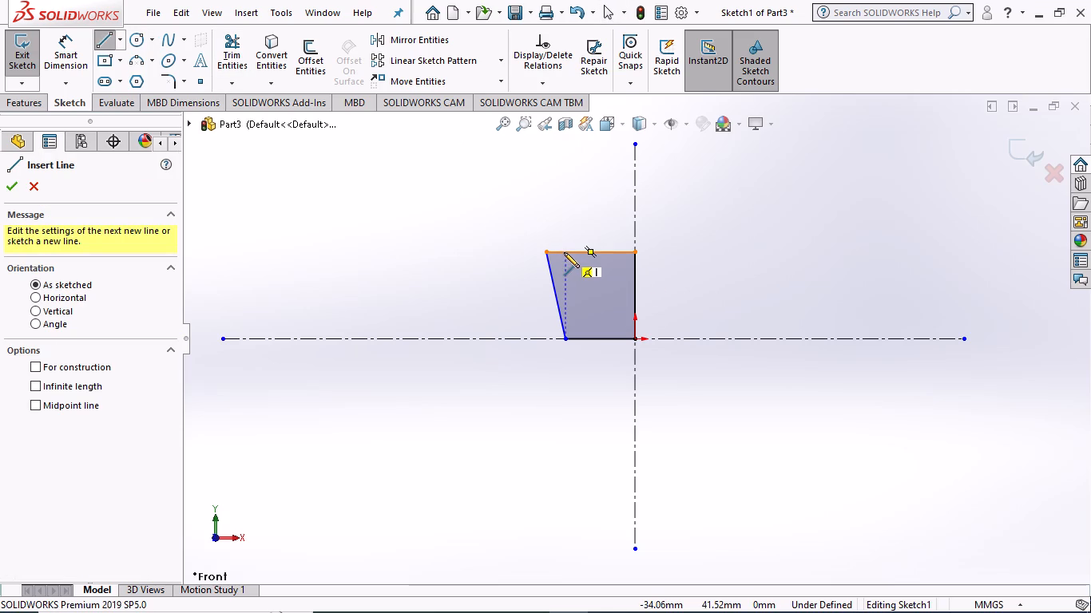
pyautogui.click(585, 335)
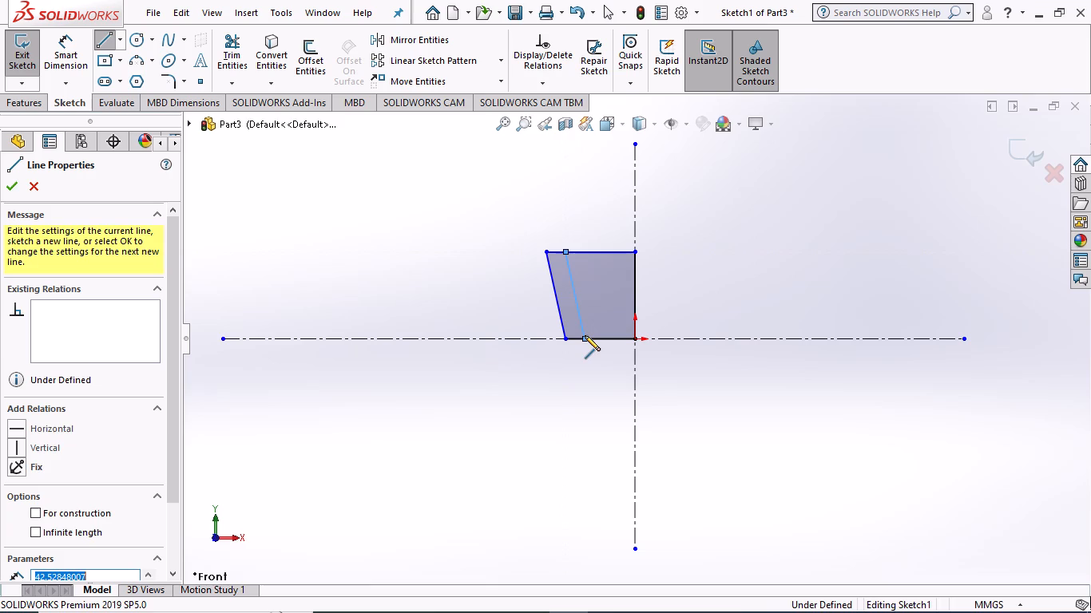
pyautogui.press('Escape')
pyautogui.press('Escape')
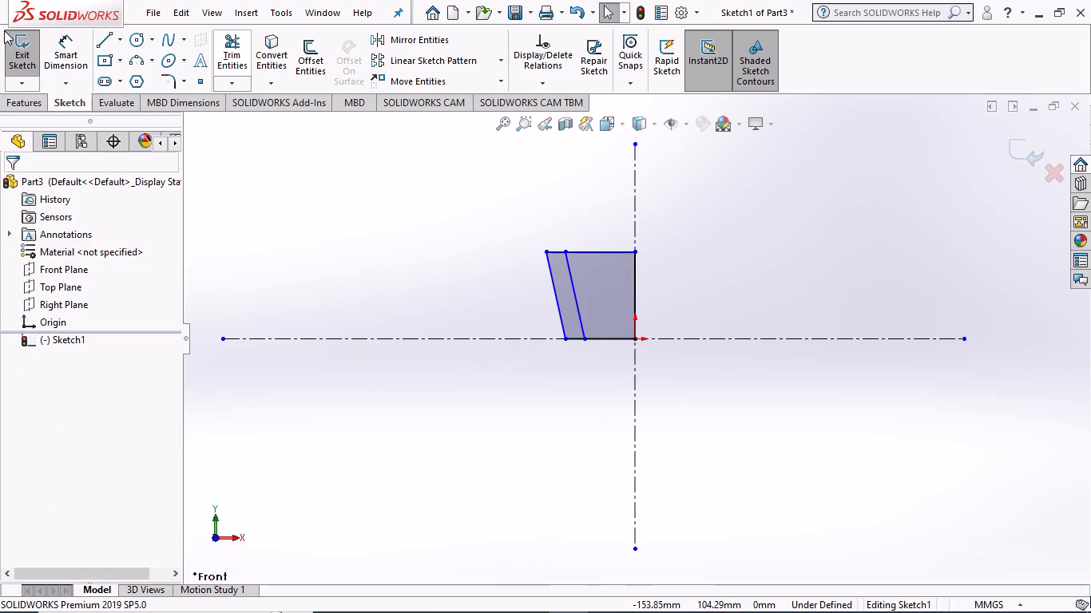
# Dimension the profile's top horizontal edge to 33 mm.
pyautogui.click(56, 53)
pyautogui.click(598, 251)
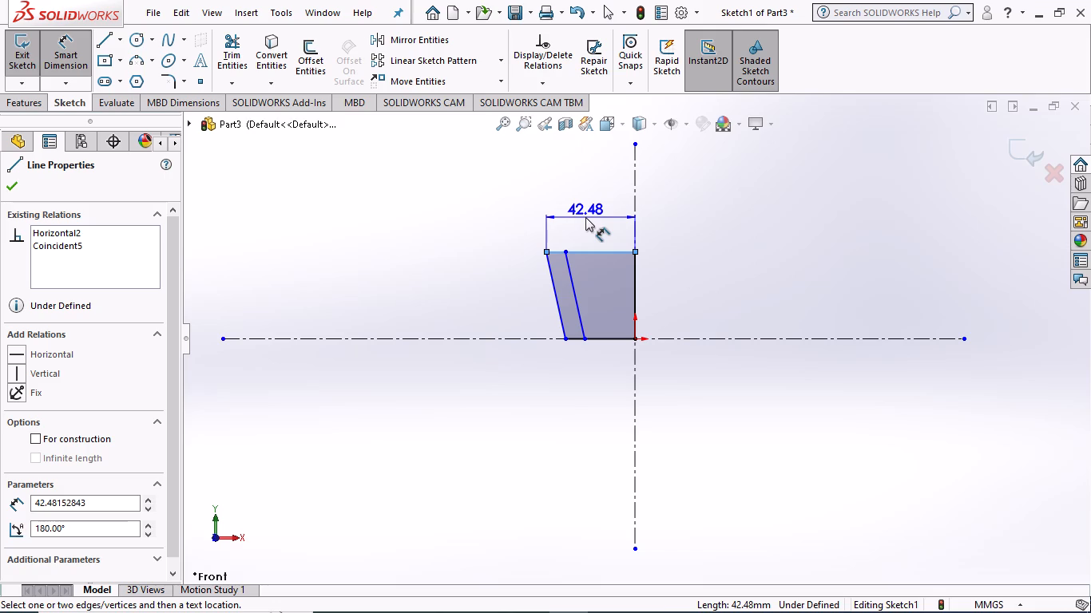
pyautogui.click(585, 217)
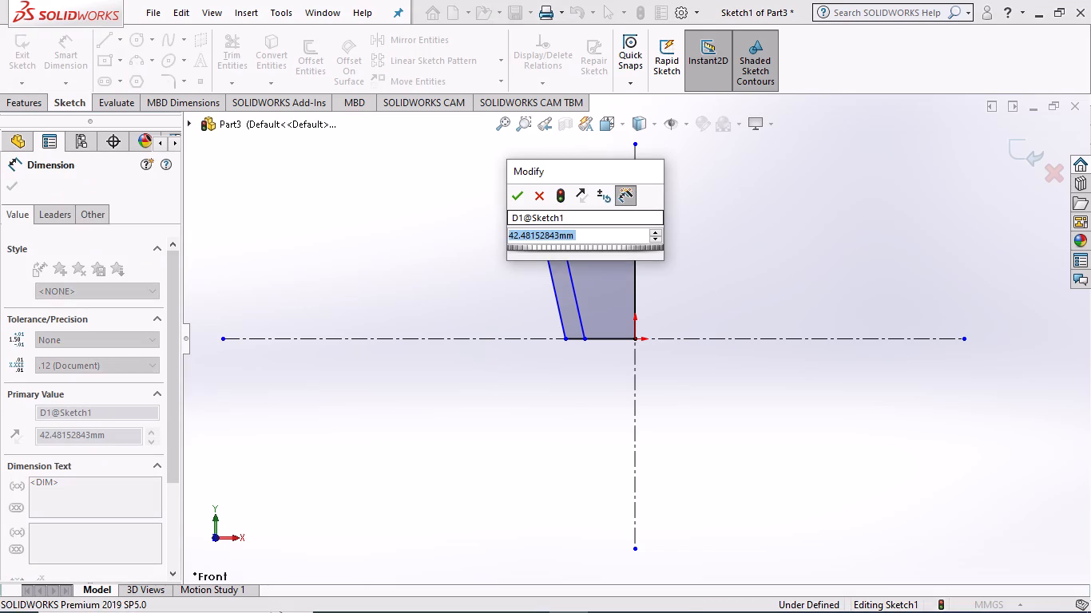
pyautogui.write('33')
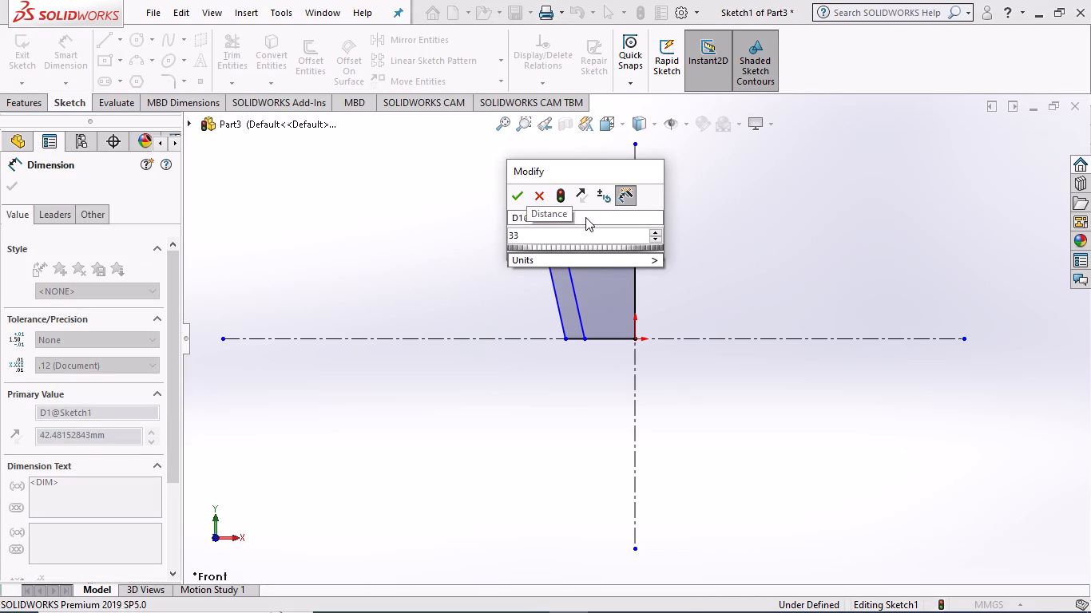
pyautogui.press('Return')
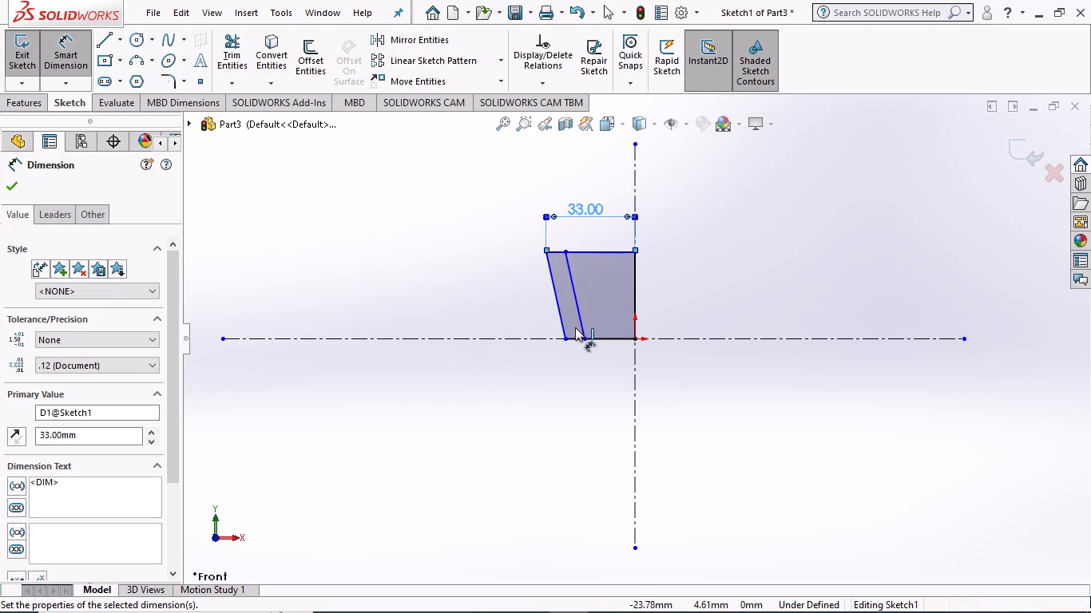
# Dimension the vertical height of the profile's outer slanted edge to 41 mm.
pyautogui.click(555, 309)
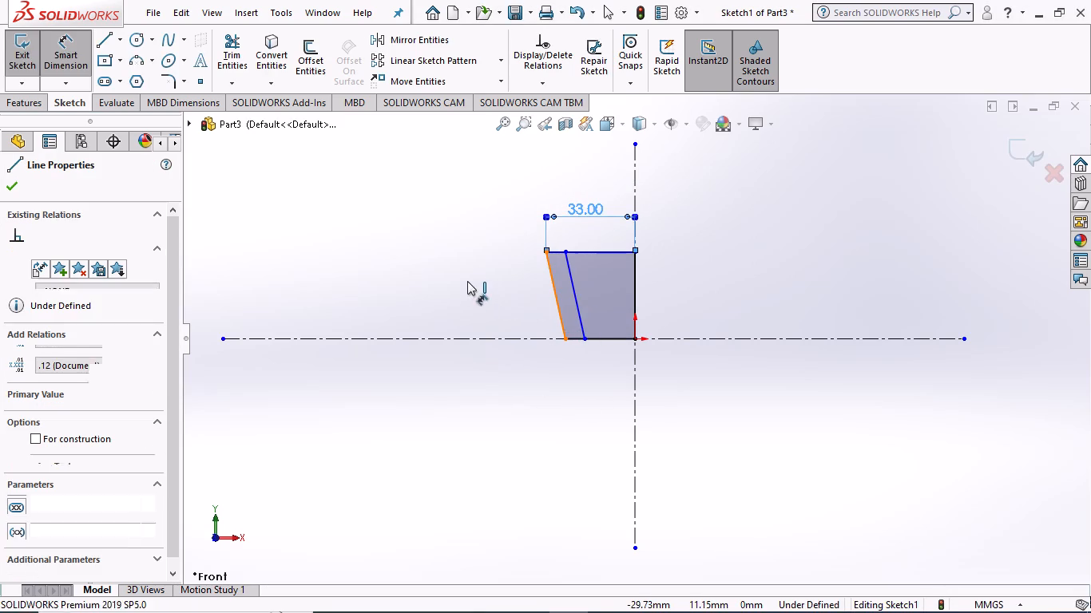
pyautogui.click(451, 281)
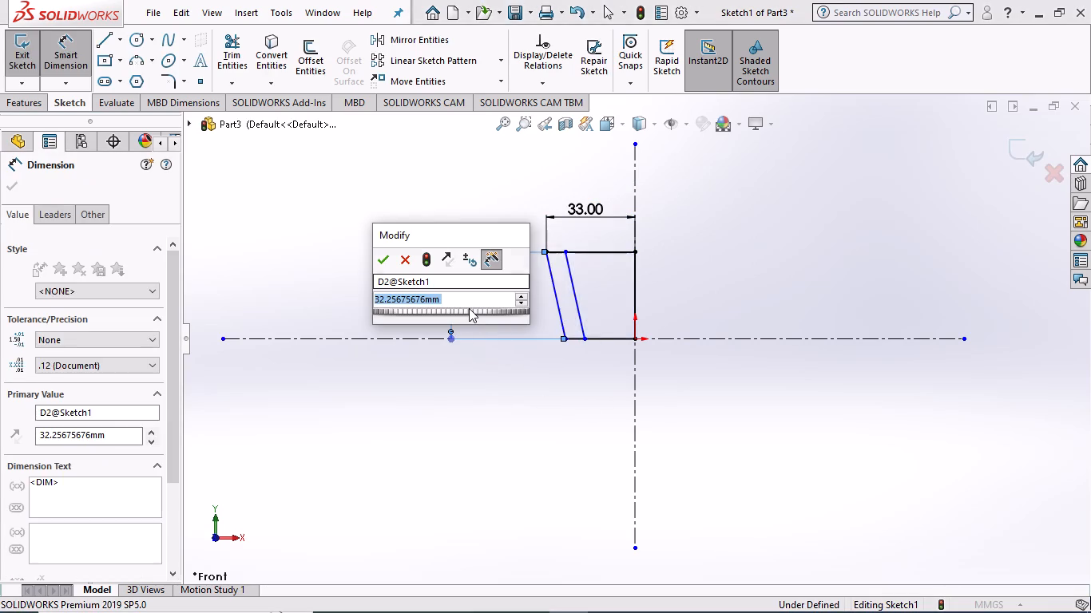
pyautogui.write('41')
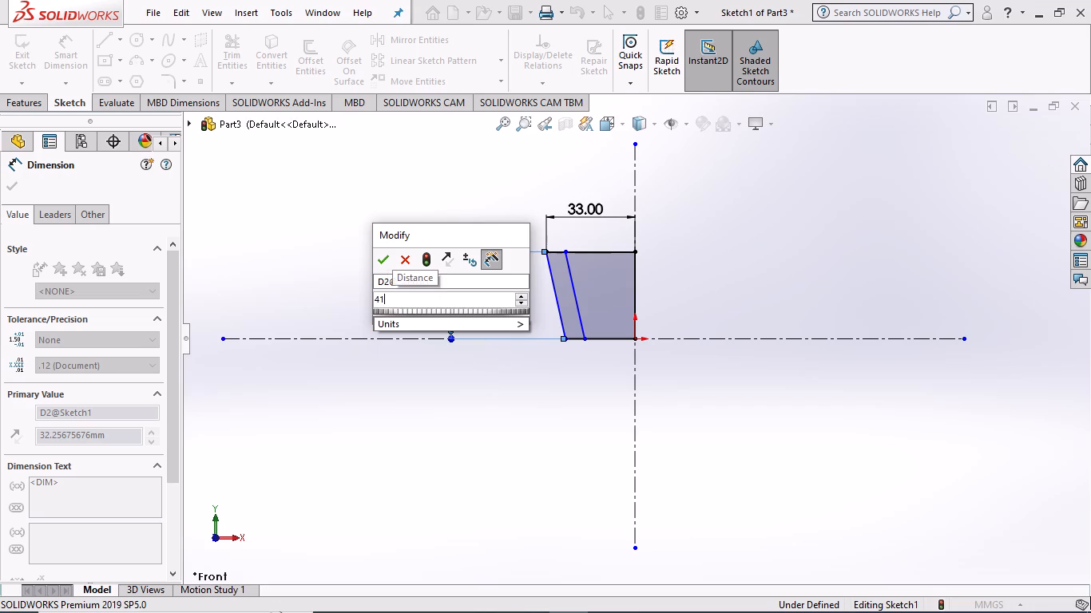
pyautogui.press('Return')
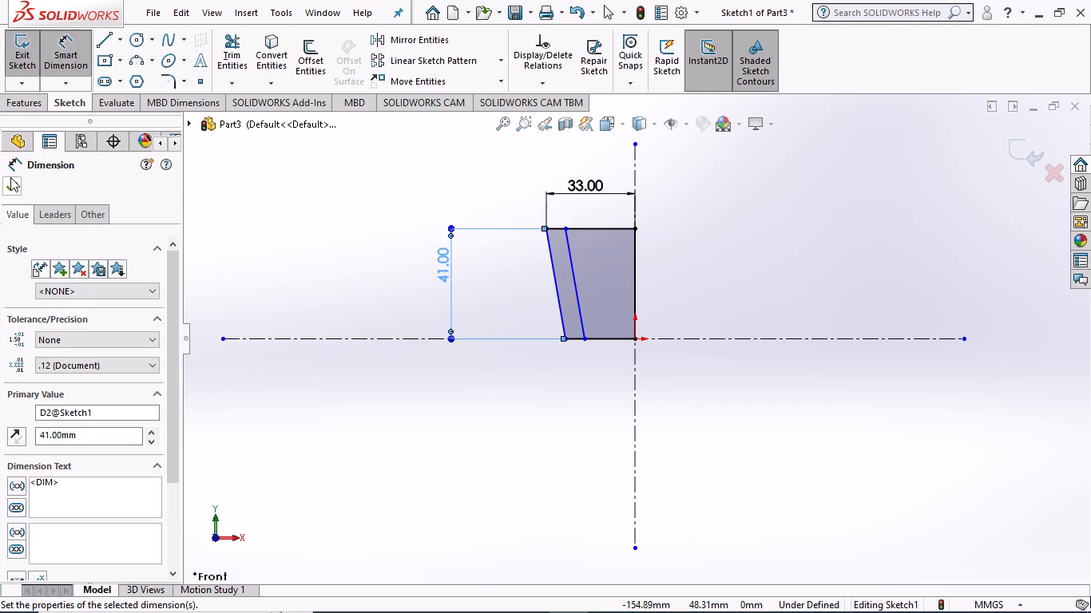
pyautogui.click(240, 196)
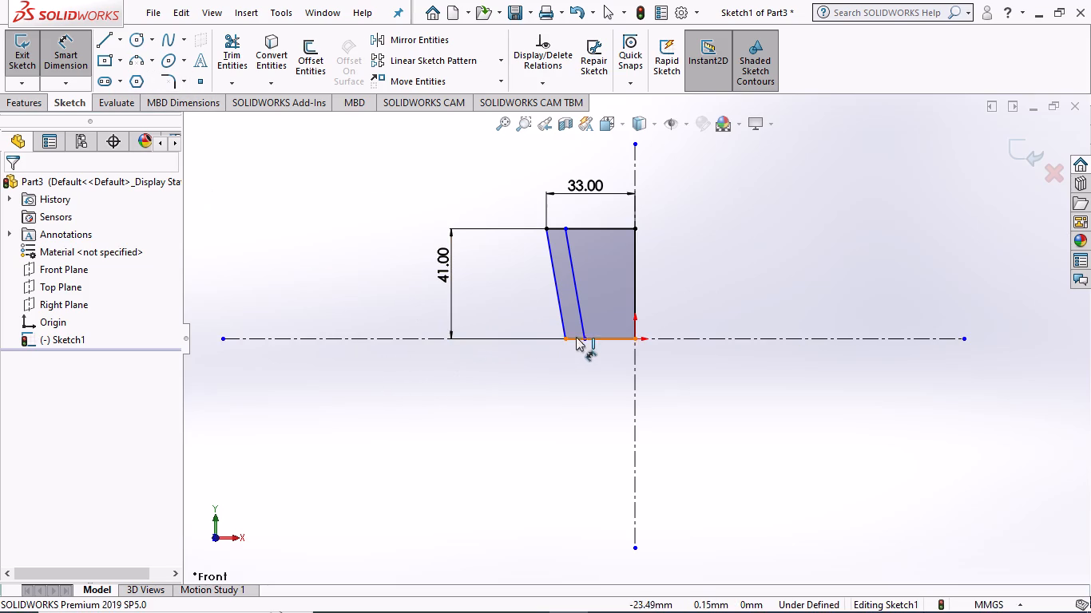
# Dimension the profile's base edge along the horizontal centerline to 22 mm.
pyautogui.click(600, 342)
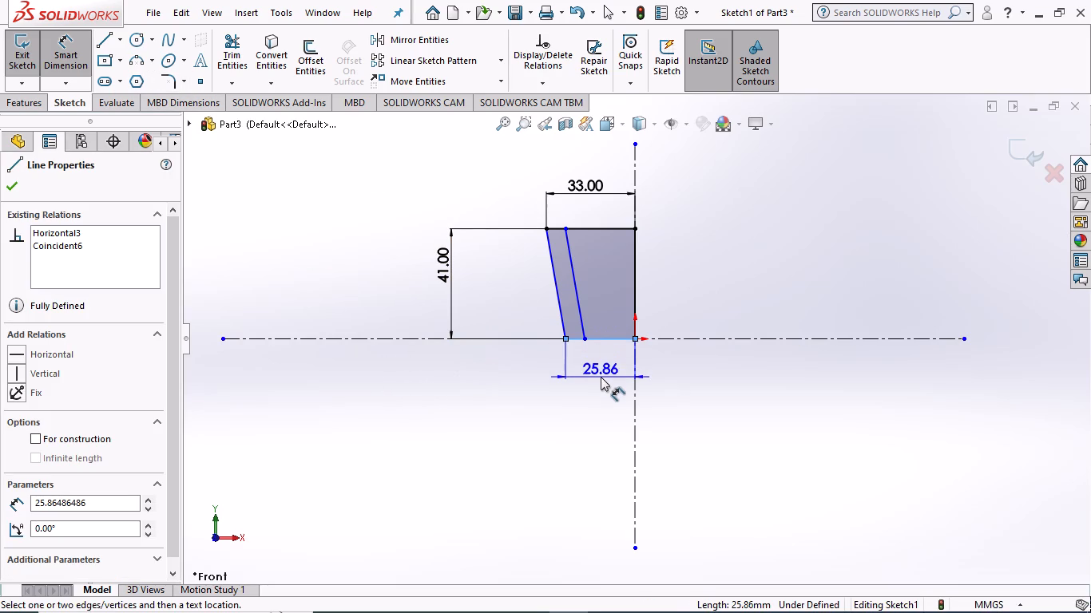
pyautogui.click(600, 377)
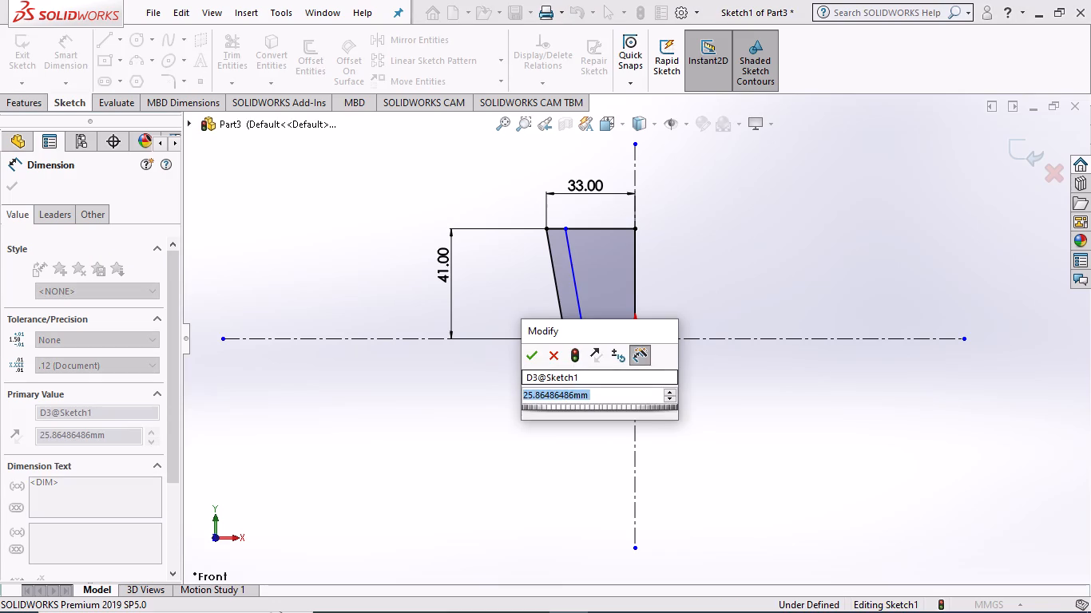
pyautogui.press('2')
pyautogui.press('2')
pyautogui.press('Return')
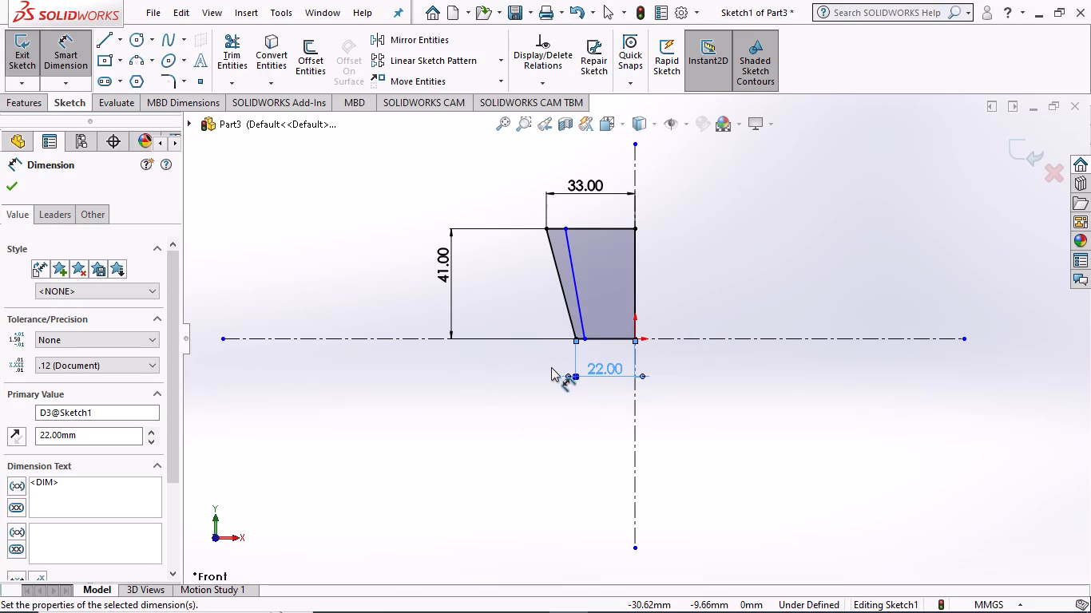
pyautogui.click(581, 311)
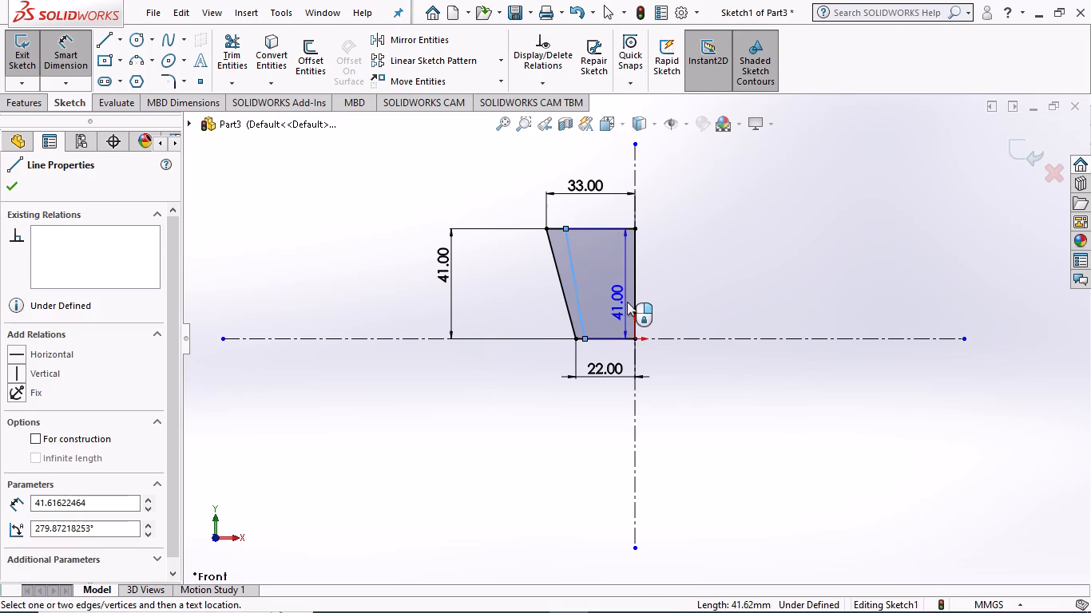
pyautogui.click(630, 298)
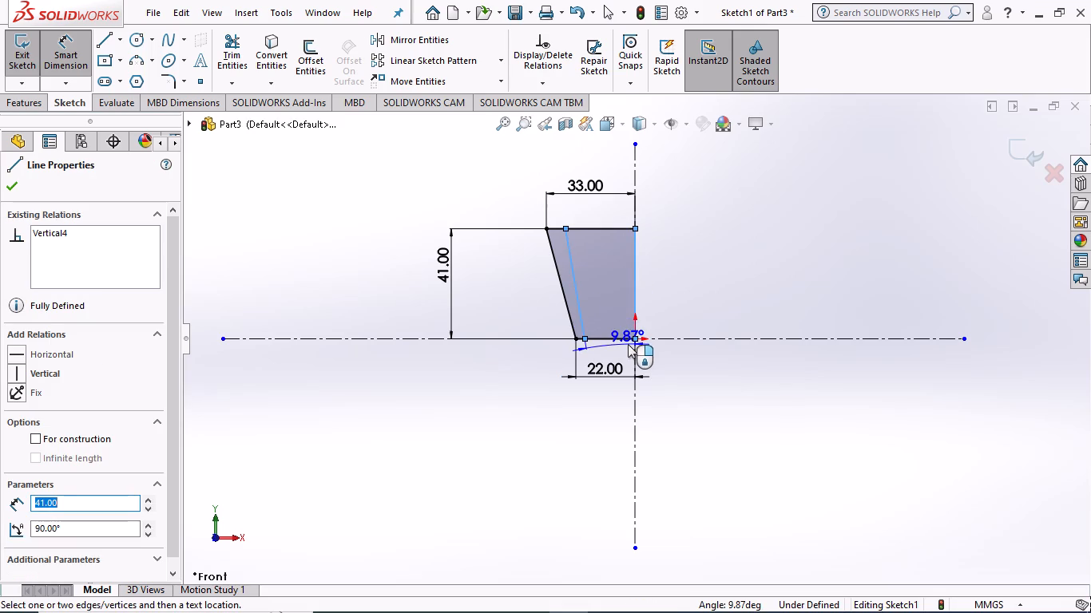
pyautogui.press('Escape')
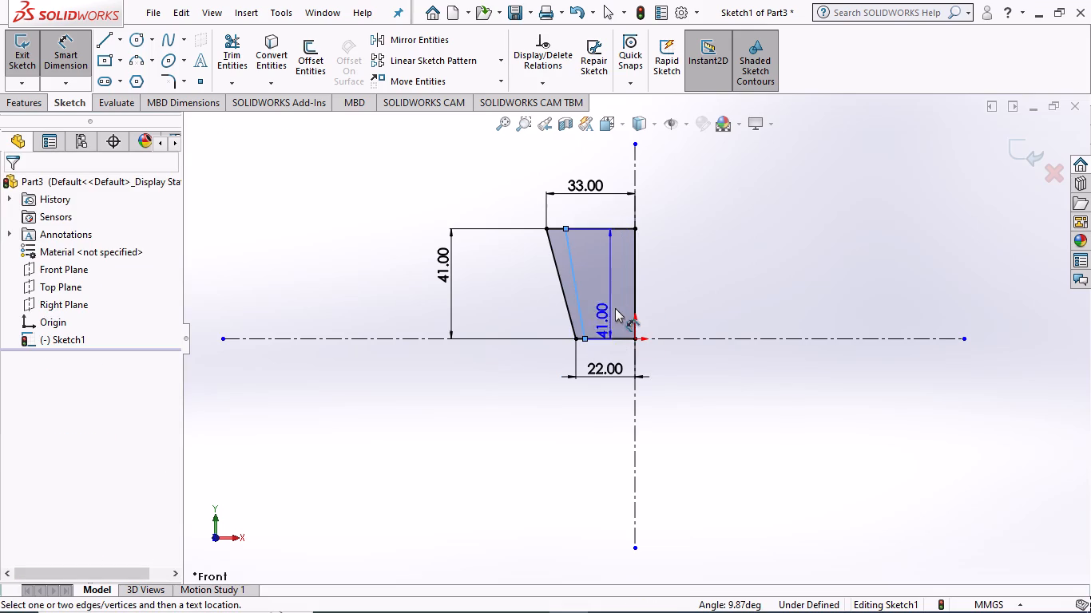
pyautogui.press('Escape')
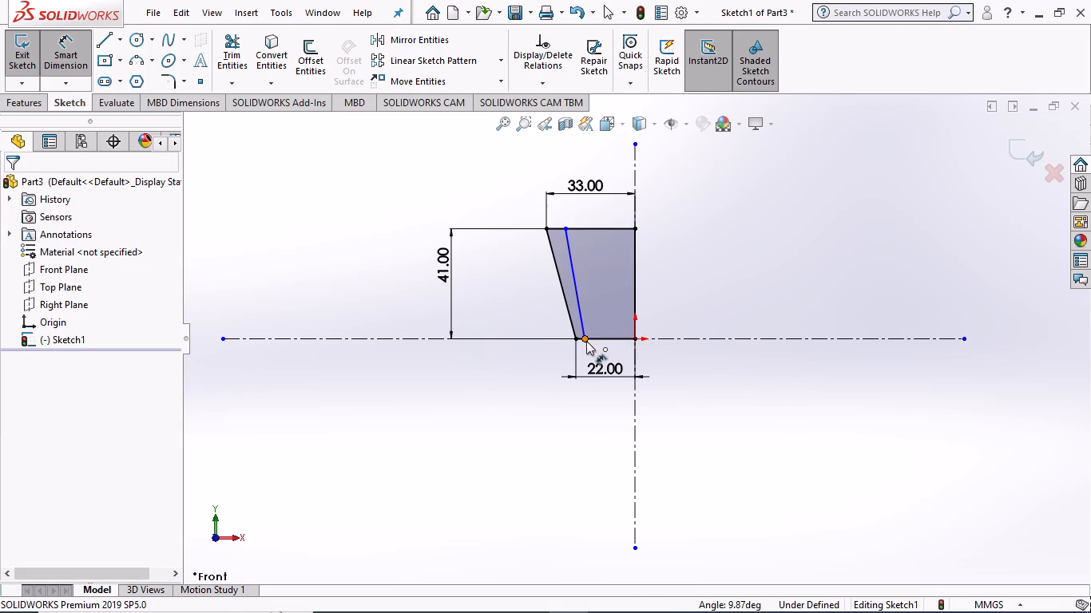
# Dimension the horizontal distance from the inner slanted line's base endpoint to the origin as 15 mm.
pyautogui.click(584, 335)
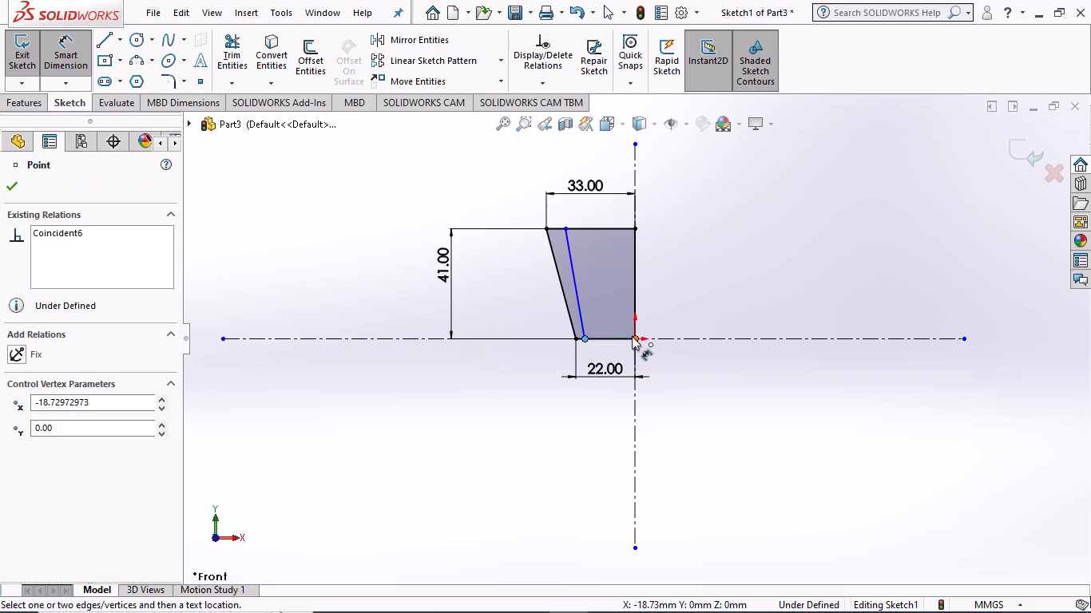
pyautogui.click(633, 336)
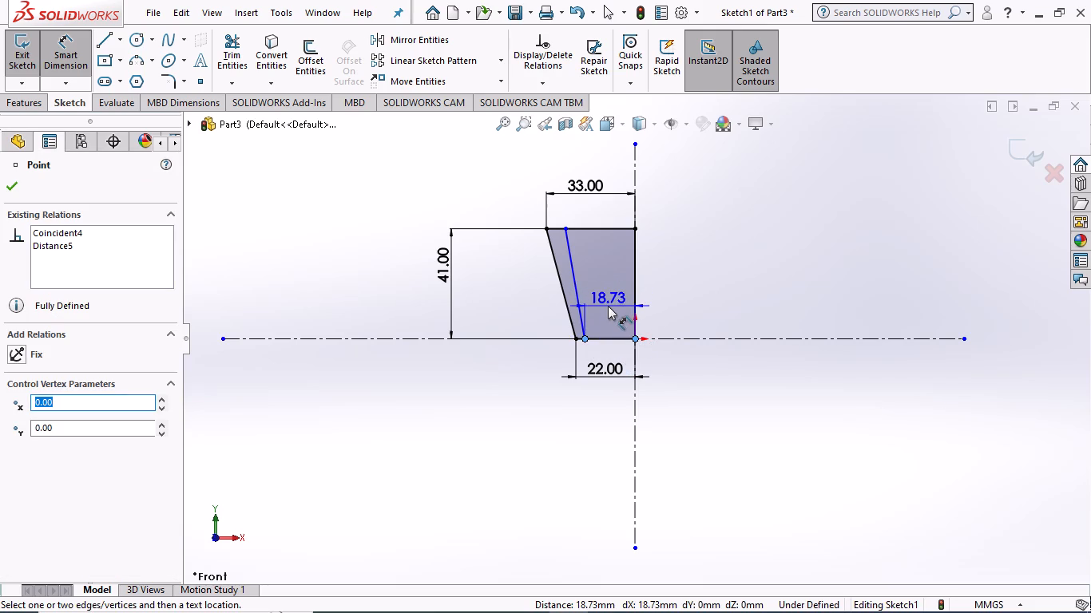
pyautogui.click(607, 307)
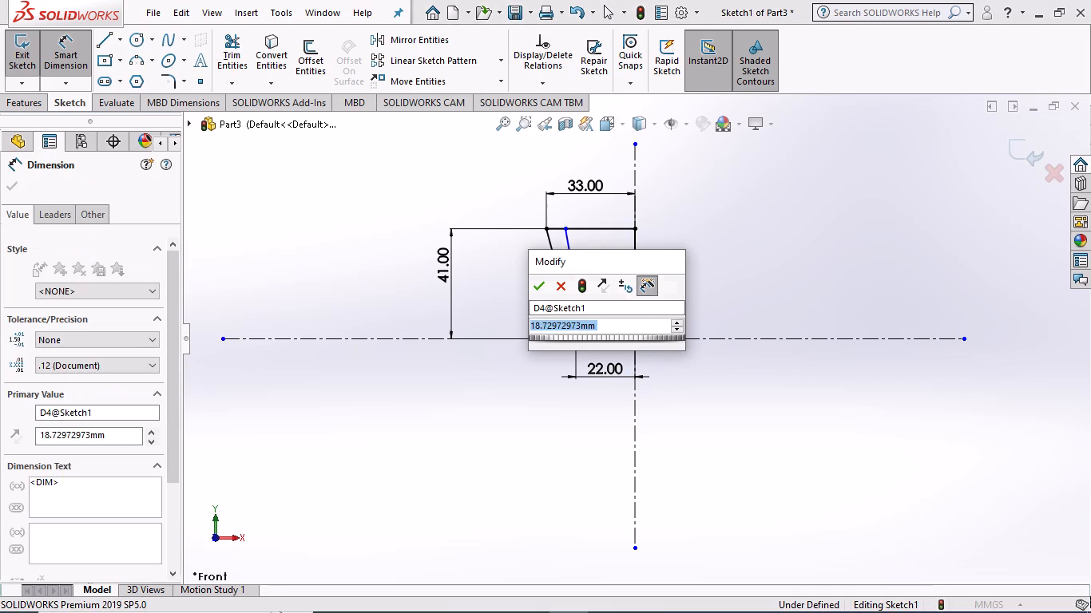
pyautogui.write('15')
pyautogui.press('Return')
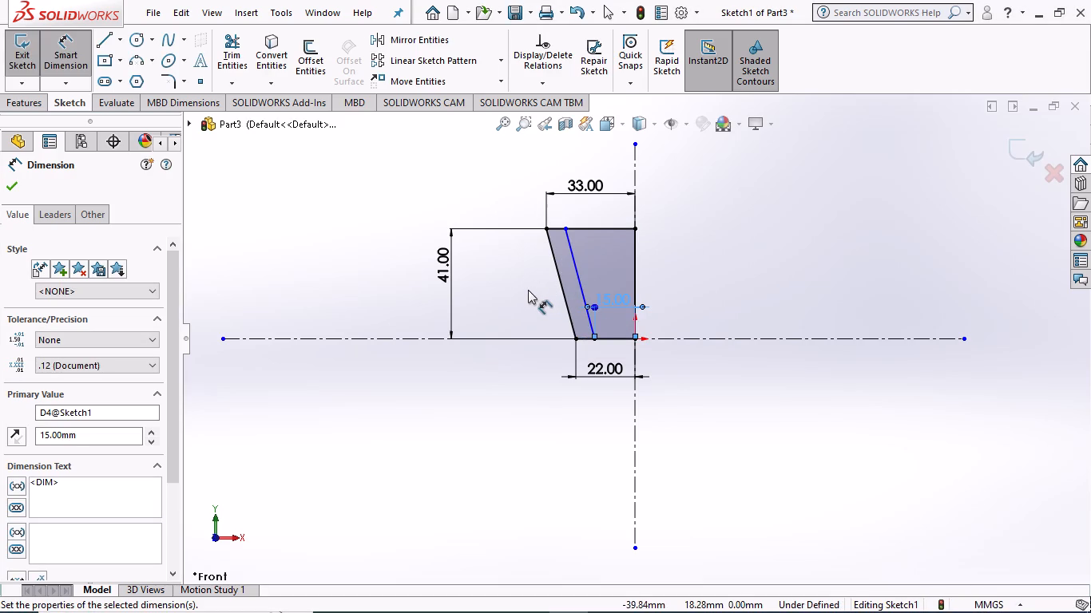
pyautogui.click(7, 183)
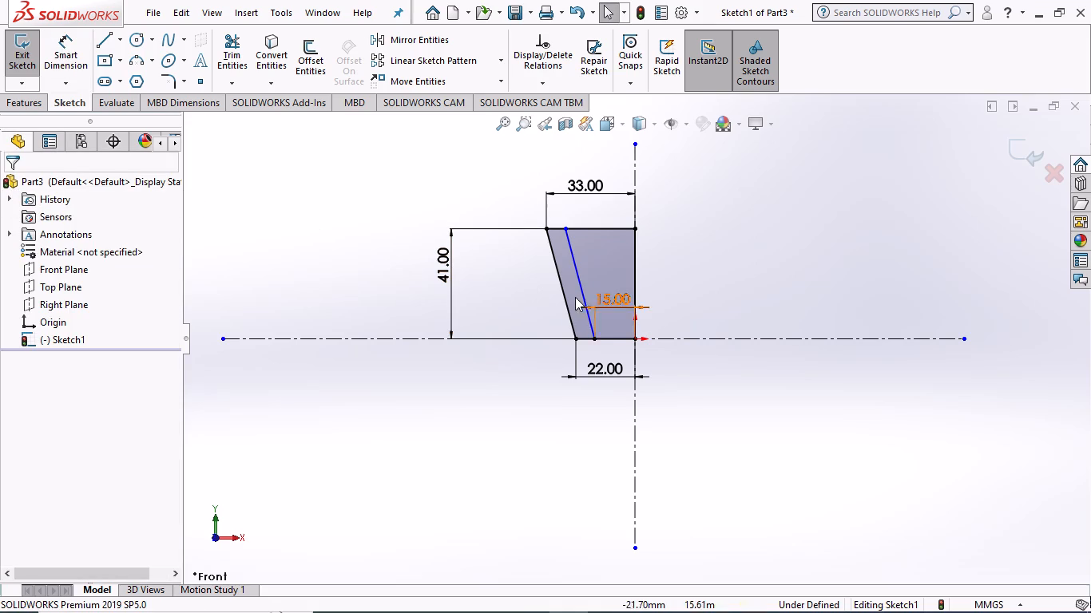
# Delete the 15 mm dimension between the inner slanted line's base endpoint and the origin.
pyautogui.click(599, 298)
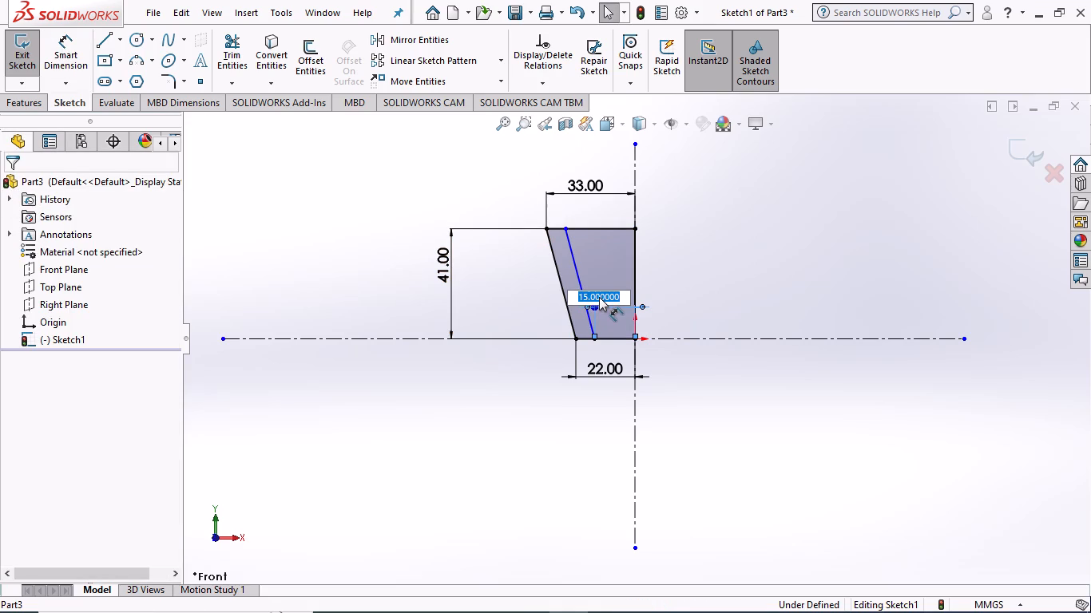
pyautogui.click(279, 185)
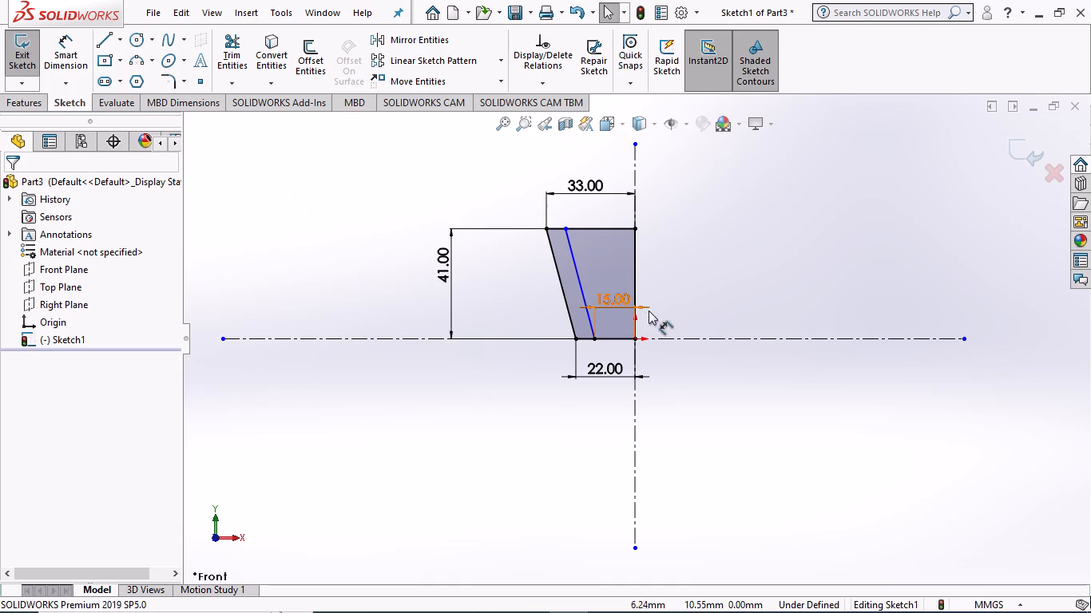
pyautogui.rightClick(601, 302)
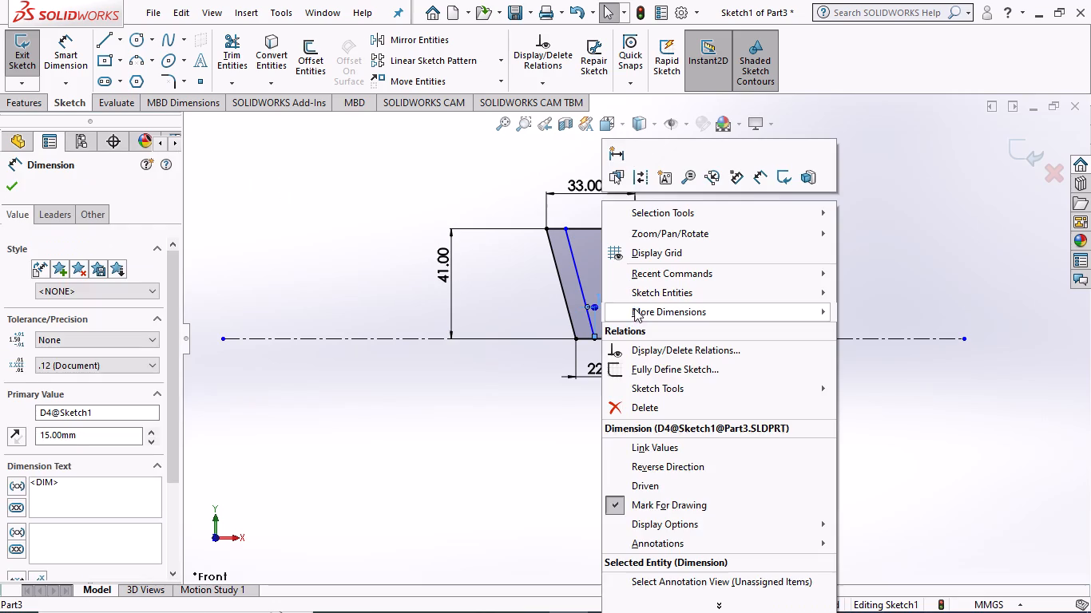
pyautogui.click(653, 403)
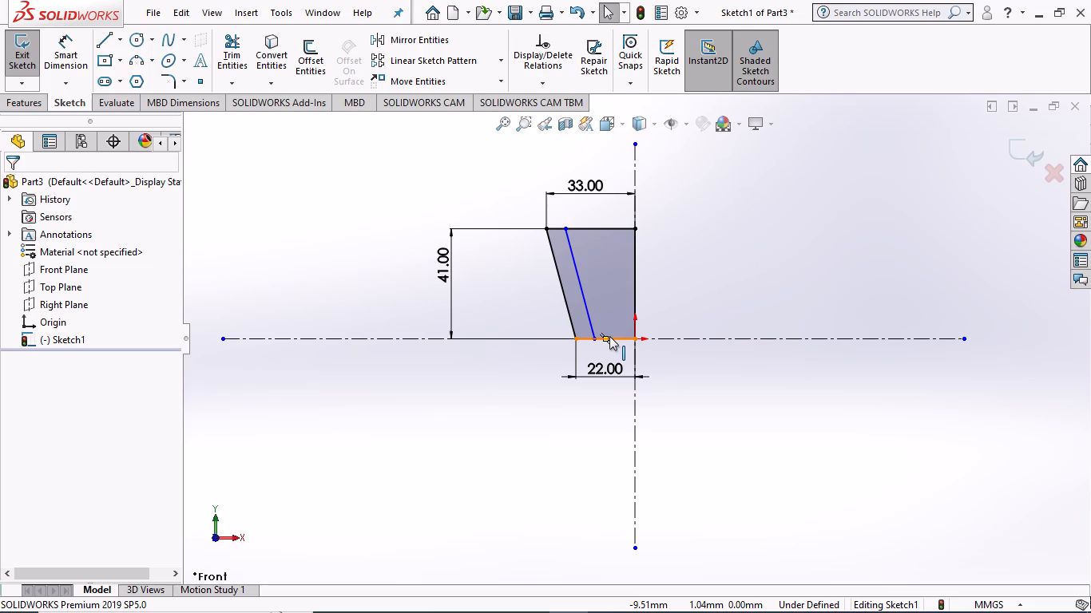
# Draw a small step inside the profile: a horizontal line from the inner slanted line toward the vertical edge, and a vertical line down to the base.
pyautogui.click(97, 38)
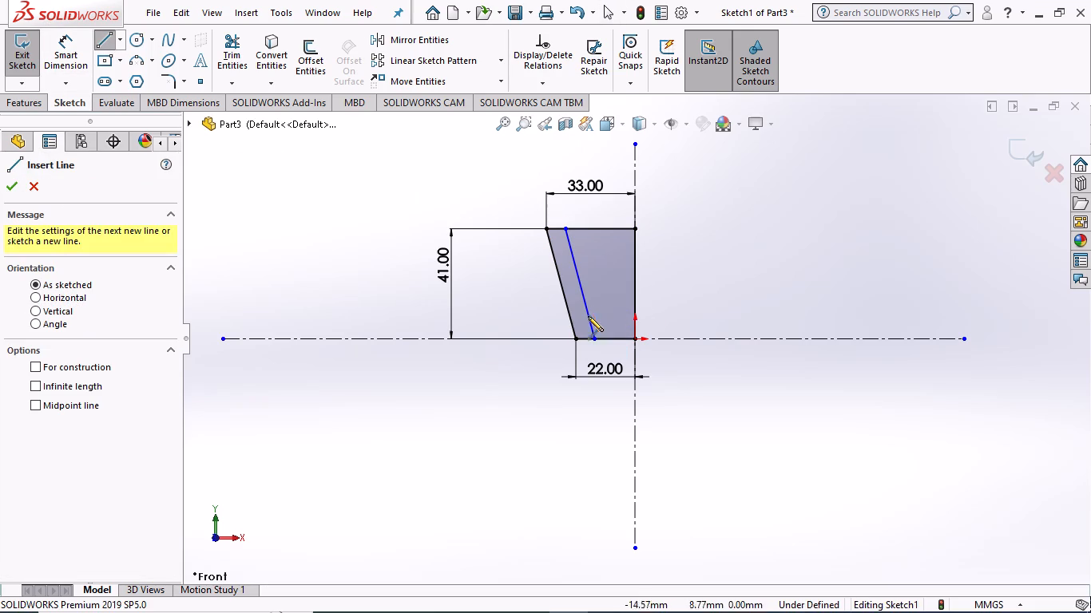
pyautogui.click(587, 315)
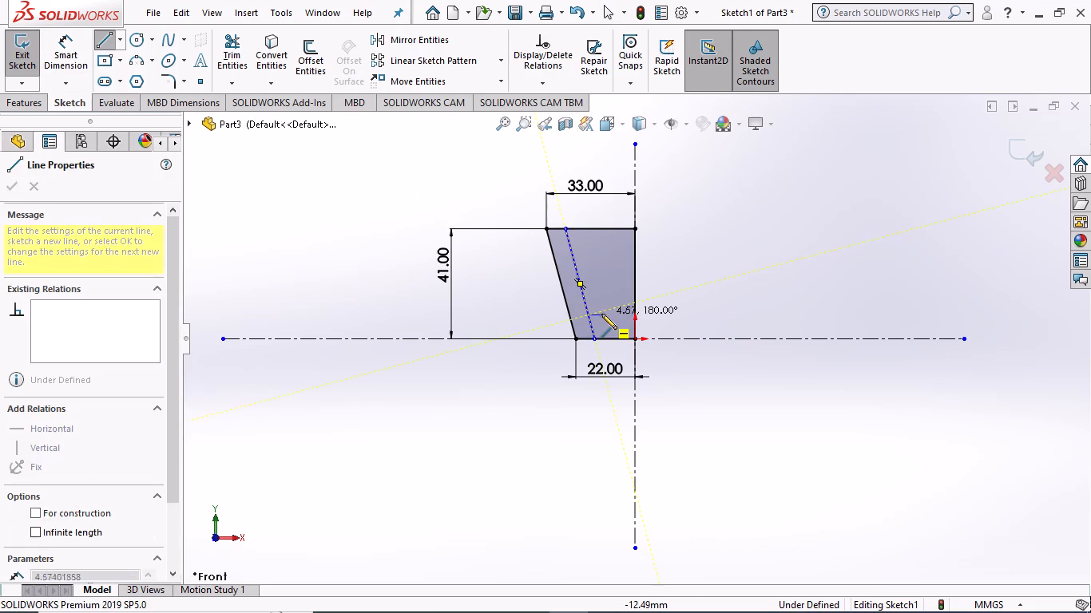
pyautogui.click(614, 314)
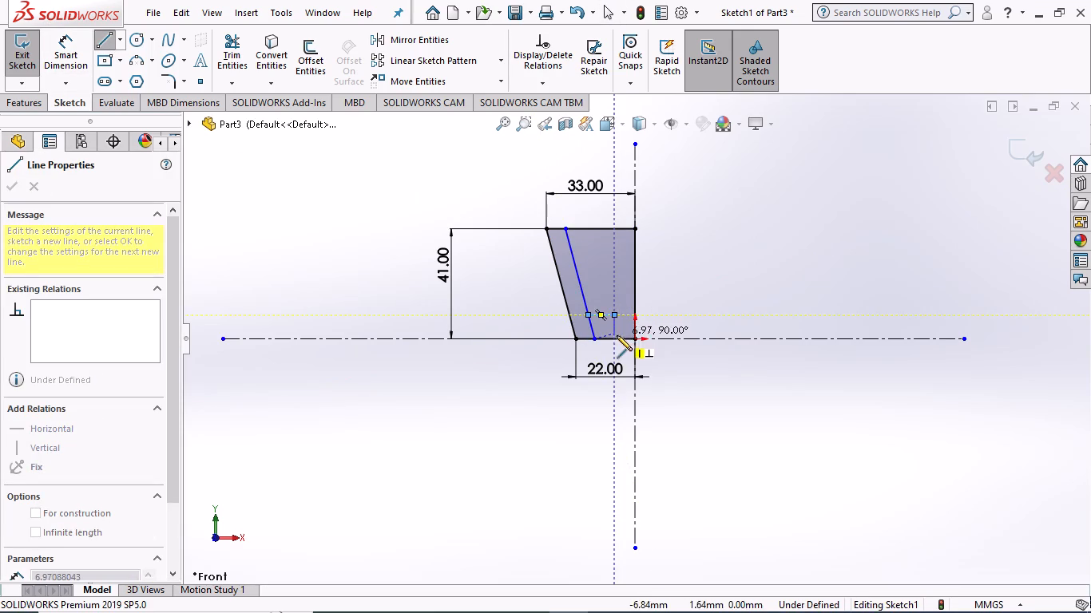
pyautogui.click(615, 339)
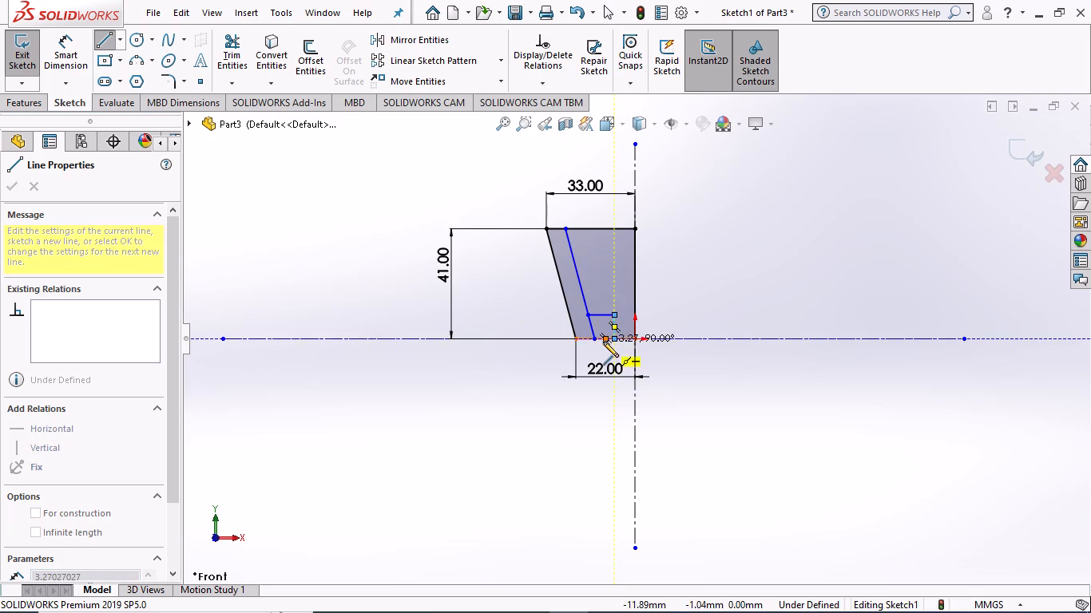
pyautogui.press('Escape')
pyautogui.press('Escape')
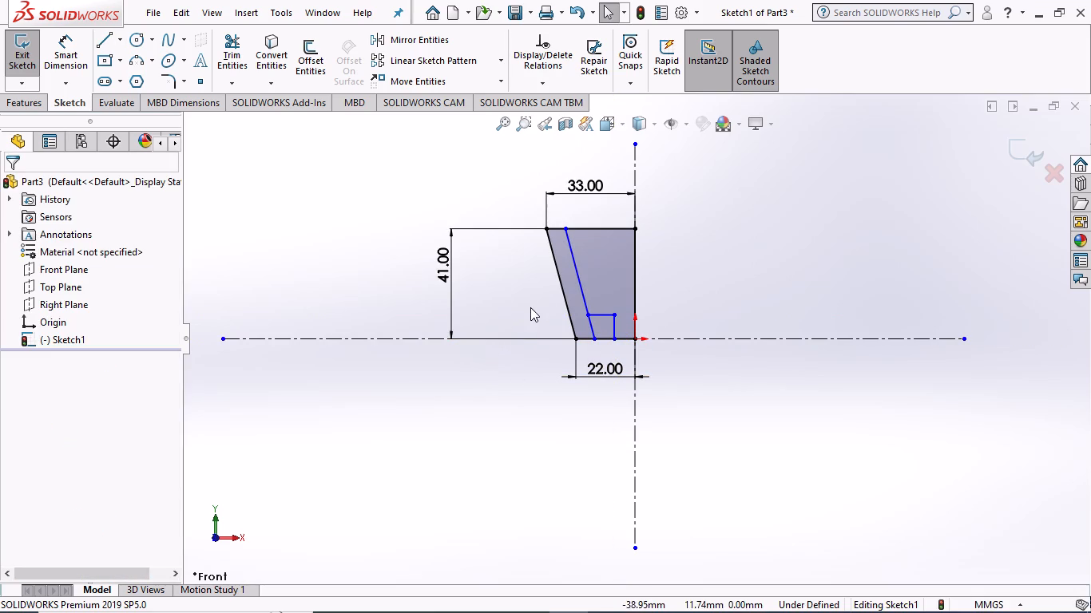
# Replace the inner slanted line with a line from the step's outer upper corner to the profile's top edge.
pyautogui.click(594, 326)
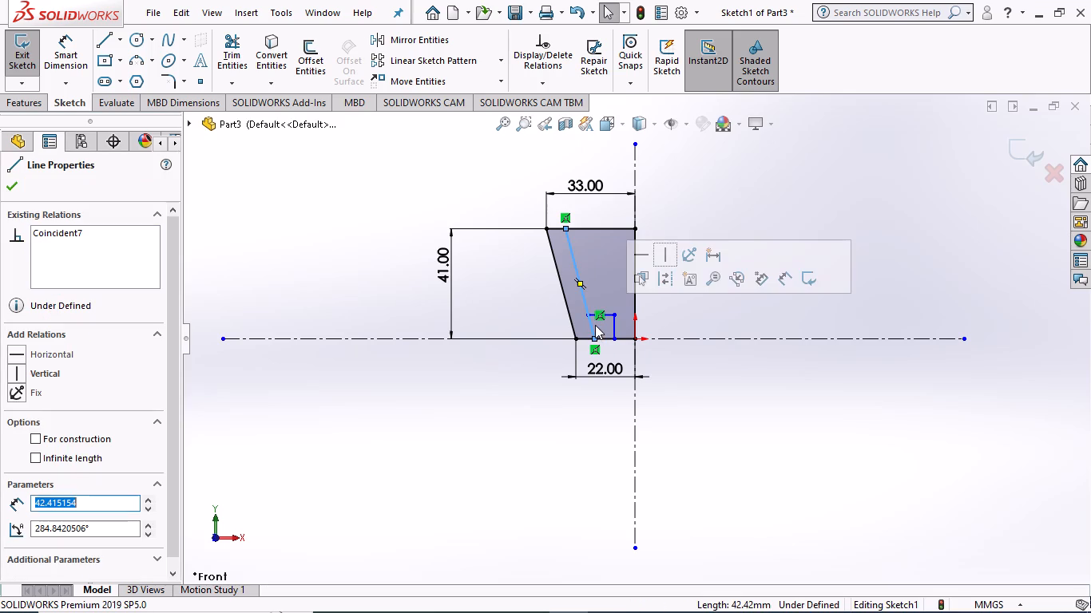
pyautogui.press('Delete')
pyautogui.press('BackSpace')
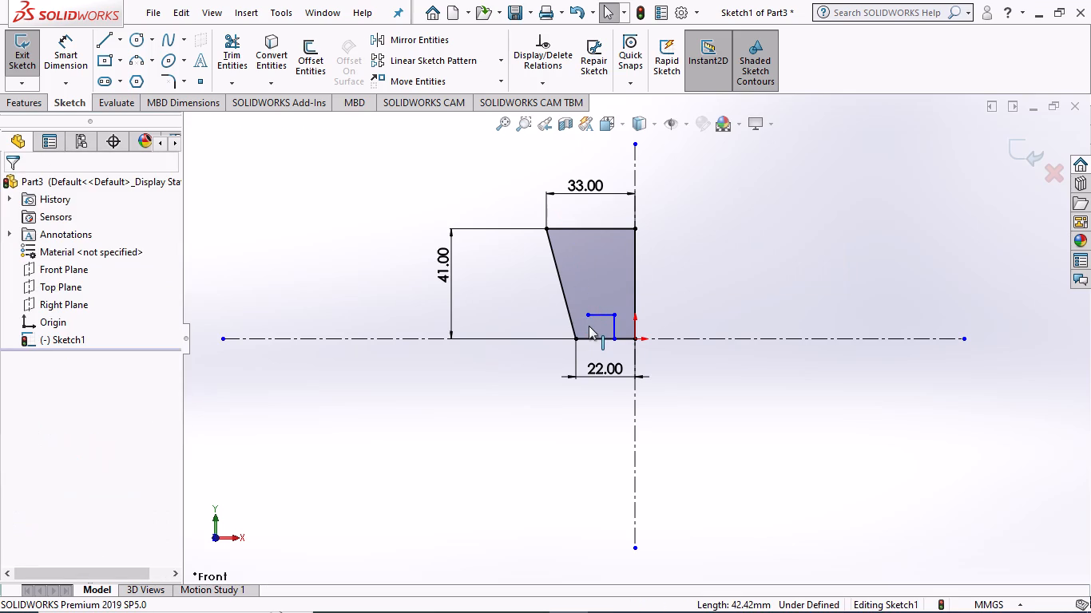
pyautogui.click(103, 38)
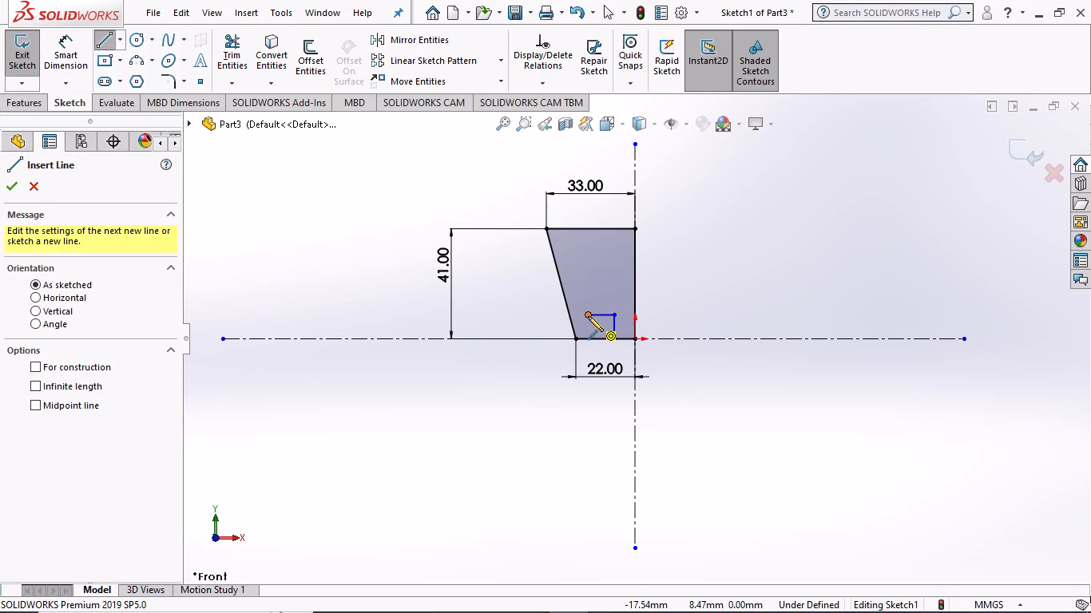
pyautogui.click(588, 315)
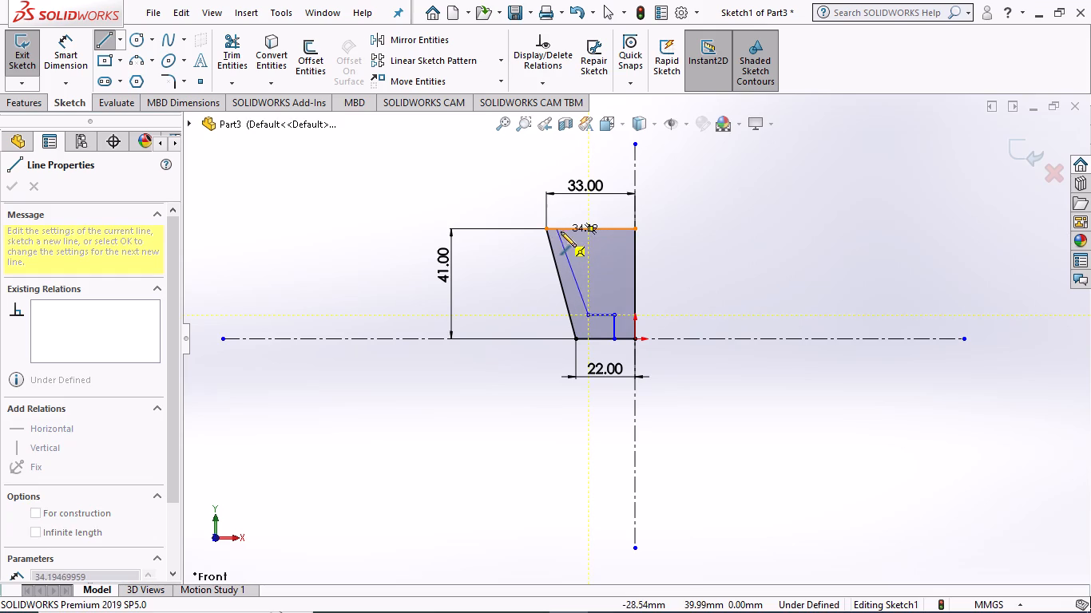
pyautogui.click(565, 227)
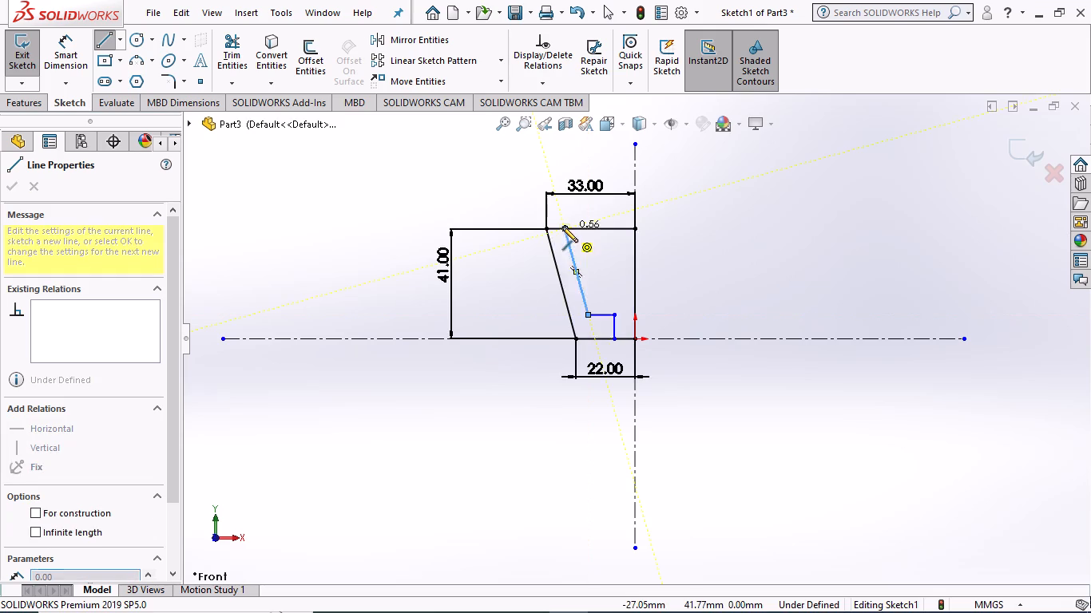
pyautogui.press('Escape')
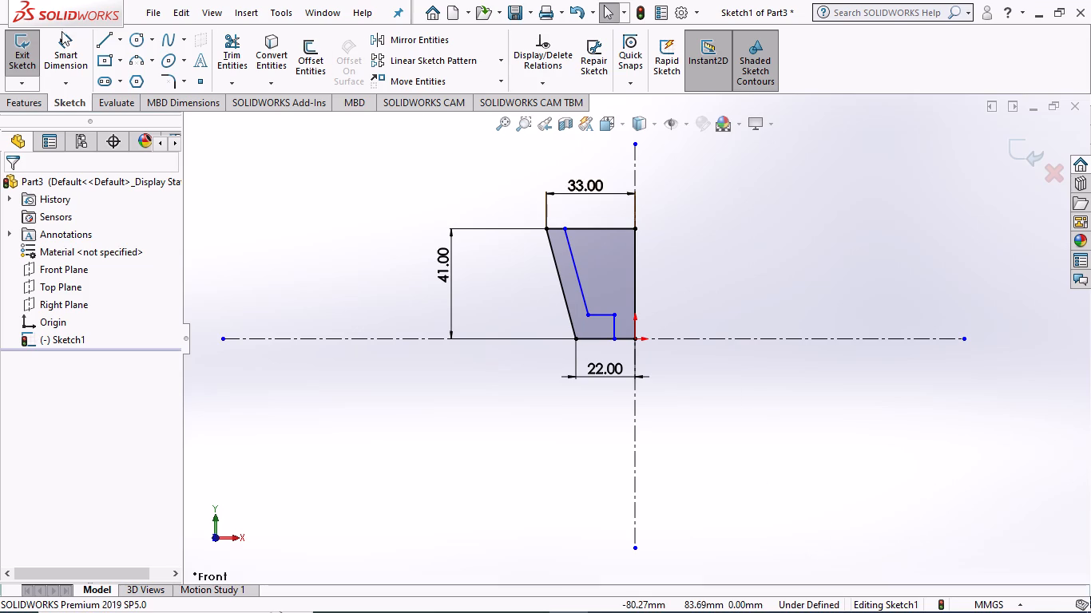
# Dimension the horizontal distance from the inner slanted line's lower endpoint to the profile's vertical edge as 19 mm.
pyautogui.click(70, 62)
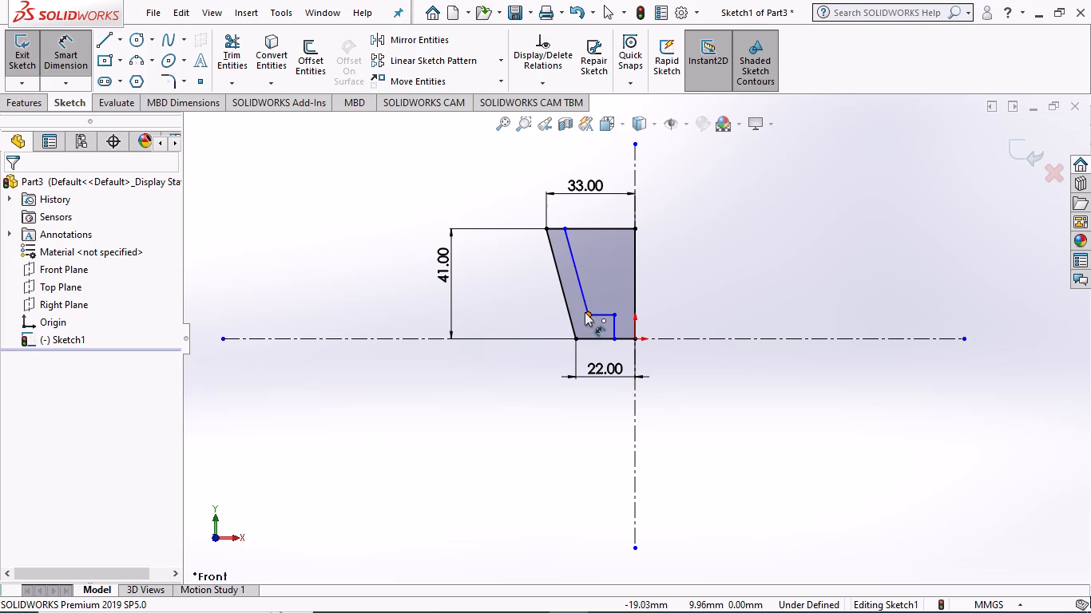
pyautogui.click(587, 312)
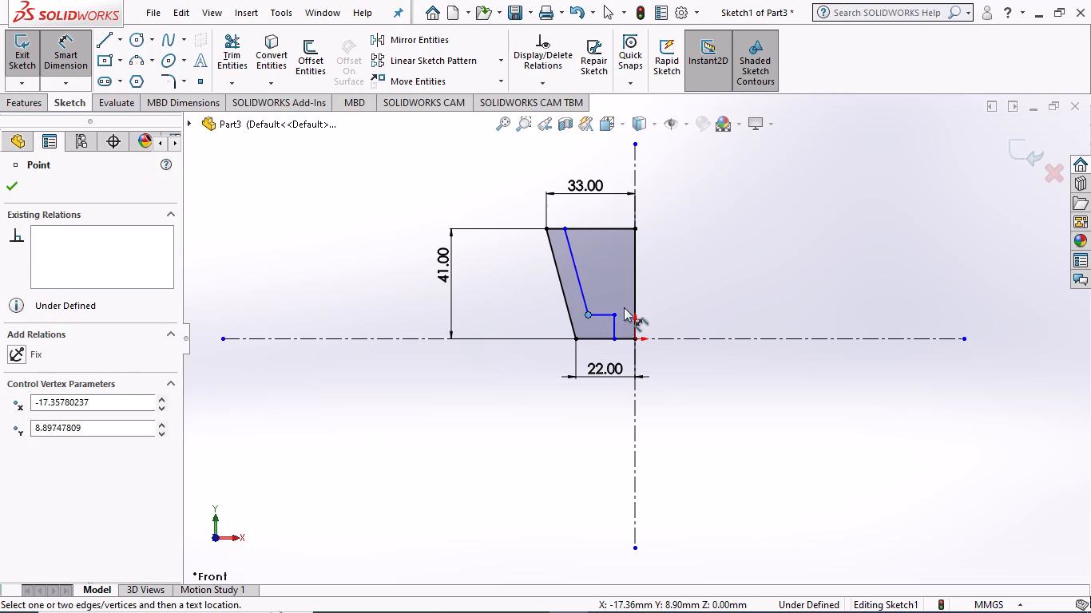
pyautogui.click(635, 312)
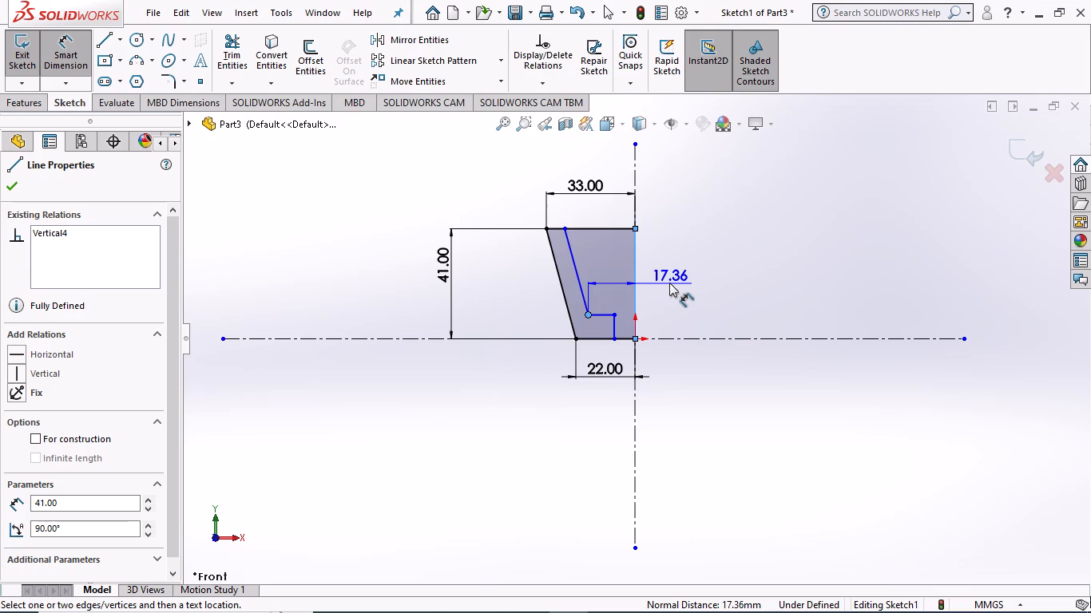
pyautogui.click(669, 283)
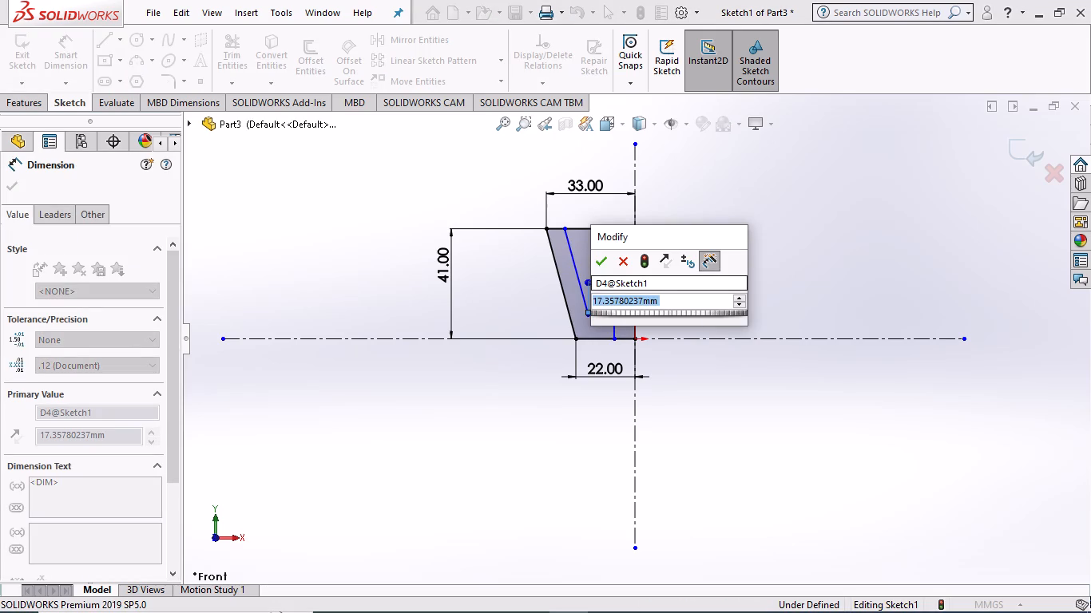
pyautogui.press('1')
pyautogui.press('9')
pyautogui.press('Return')
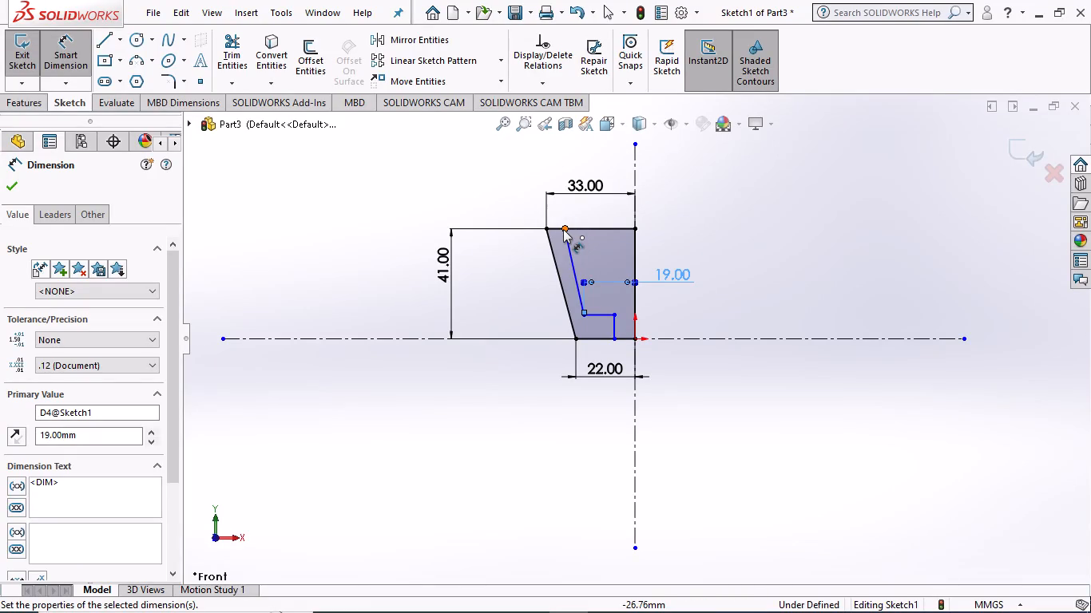
# Dimension the distance between the step's short vertical line and the profile's vertical edge as 11 mm.
pyautogui.click(614, 321)
pyautogui.click(633, 318)
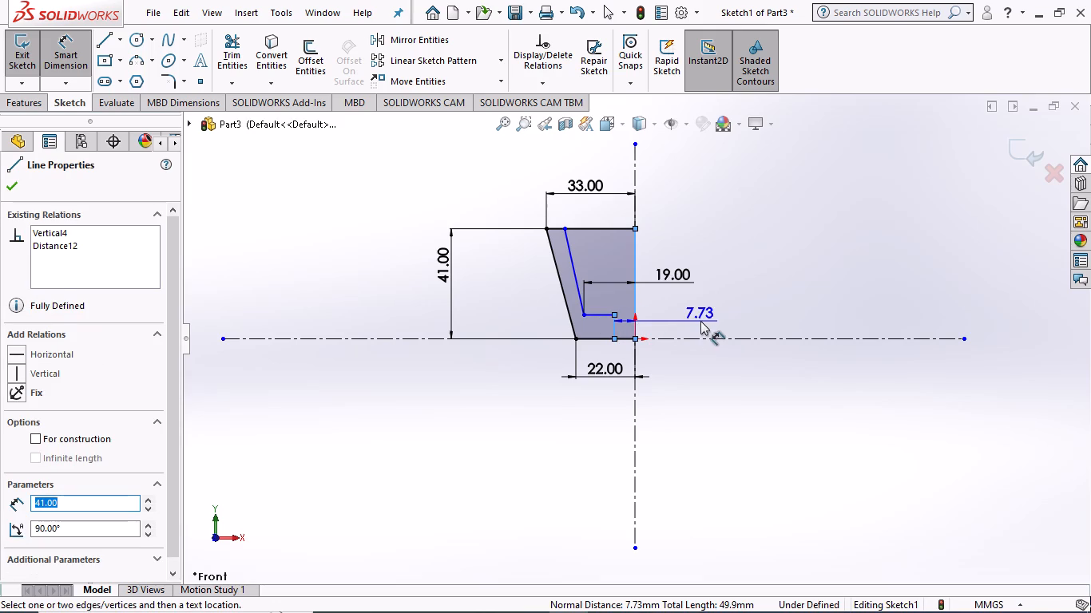
pyautogui.click(707, 322)
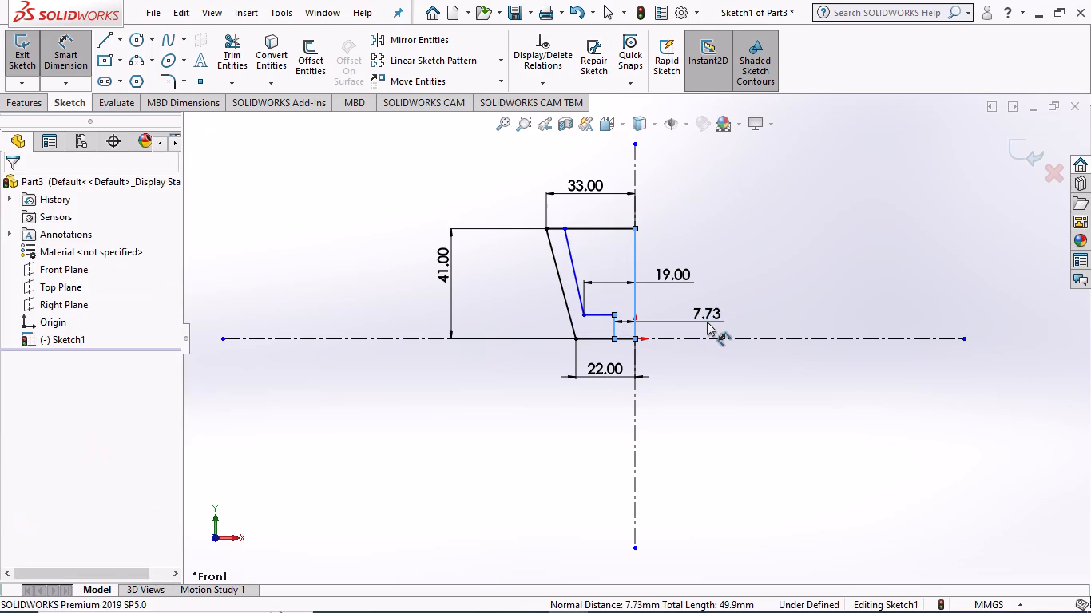
pyautogui.press('1')
pyautogui.press('1')
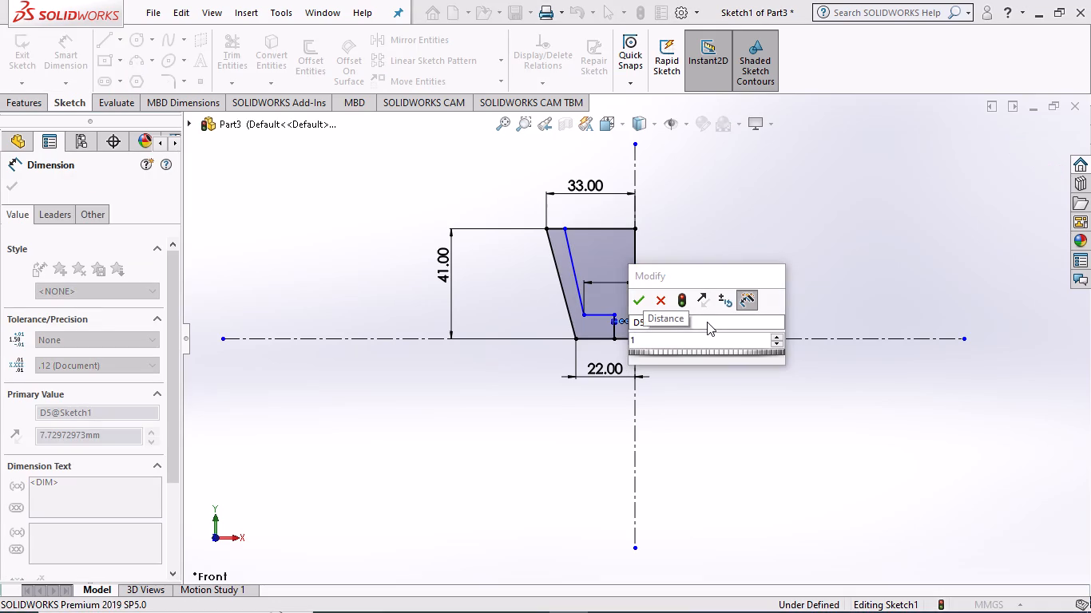
pyautogui.press('Return')
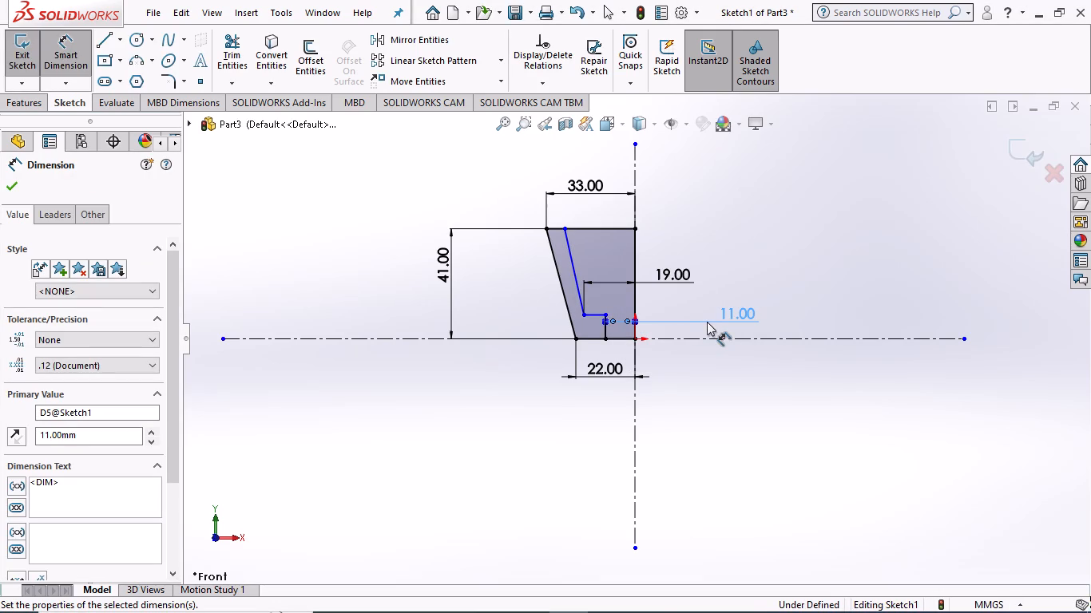
pyautogui.click(10, 187)
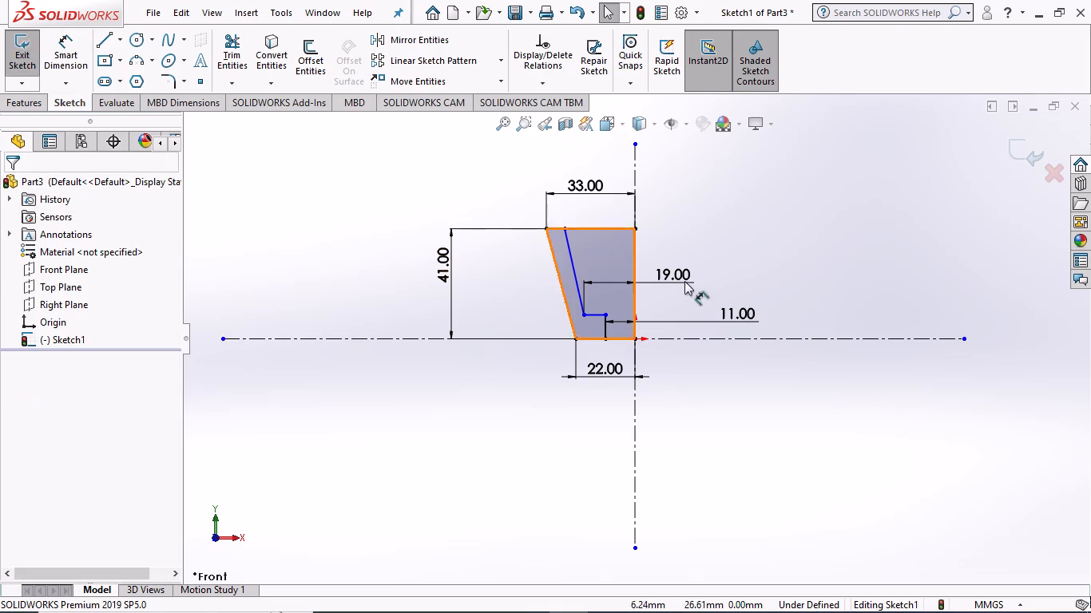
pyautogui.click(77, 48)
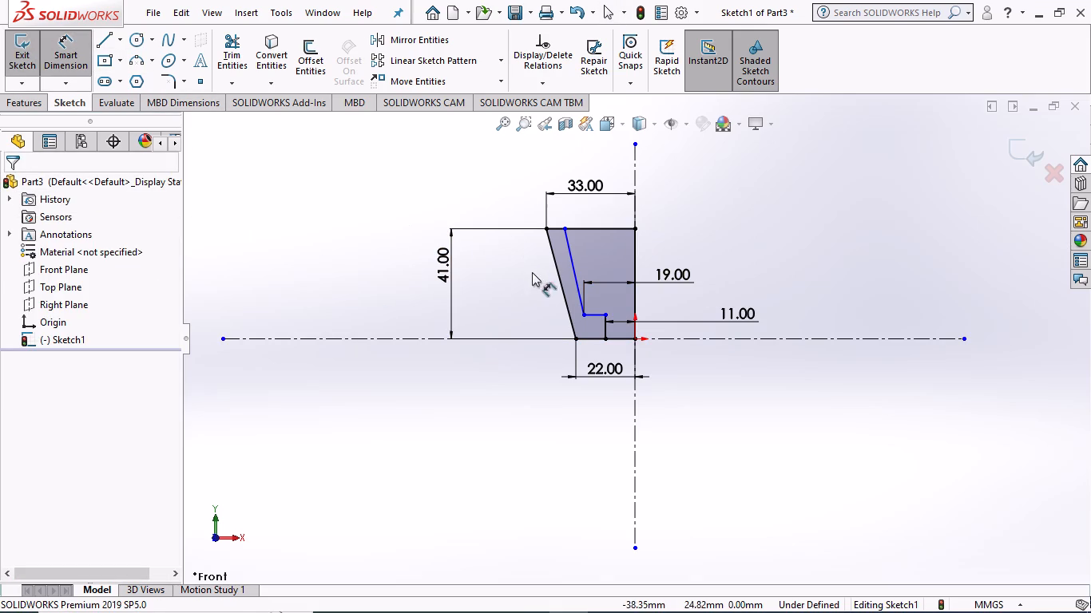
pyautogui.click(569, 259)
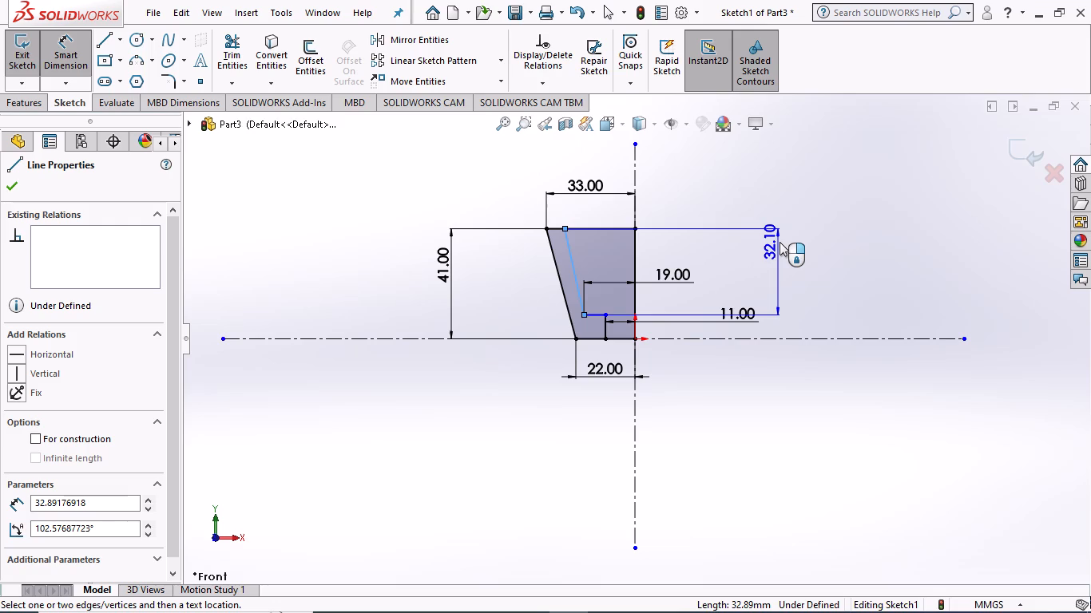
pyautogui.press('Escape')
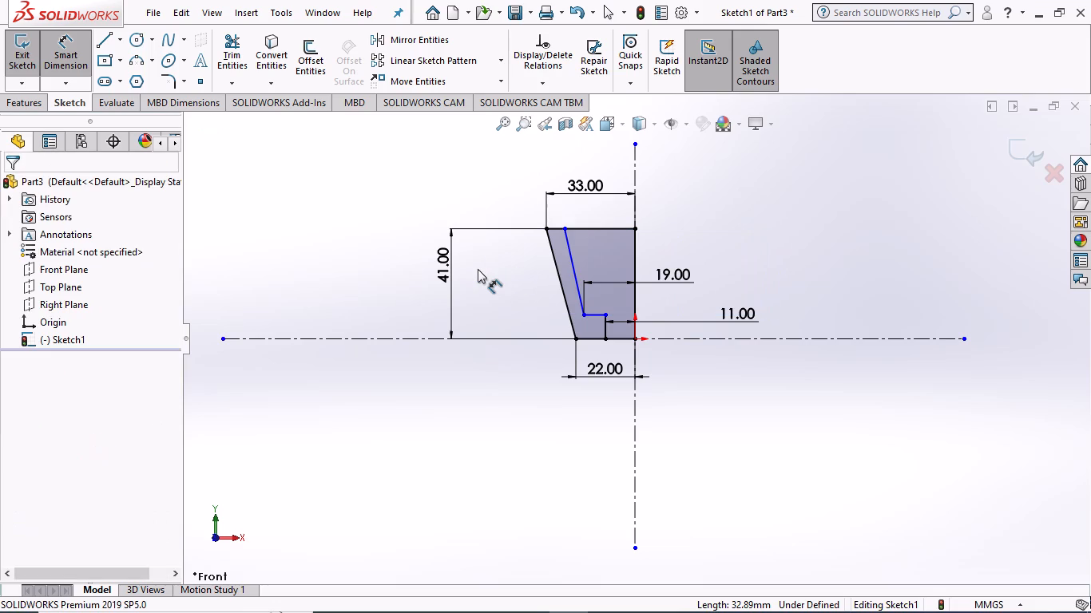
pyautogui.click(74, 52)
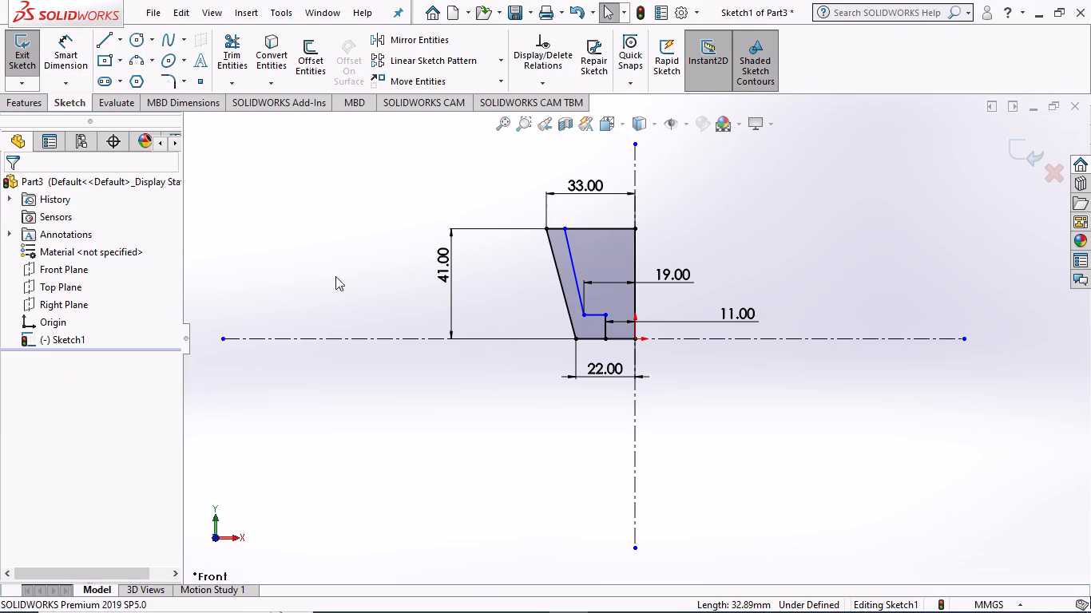
# Delete the original profile's base edge, vertical edge on the centerline and top edge, together with their associated dimensions.
pyautogui.scroll(-2, 644, 322)
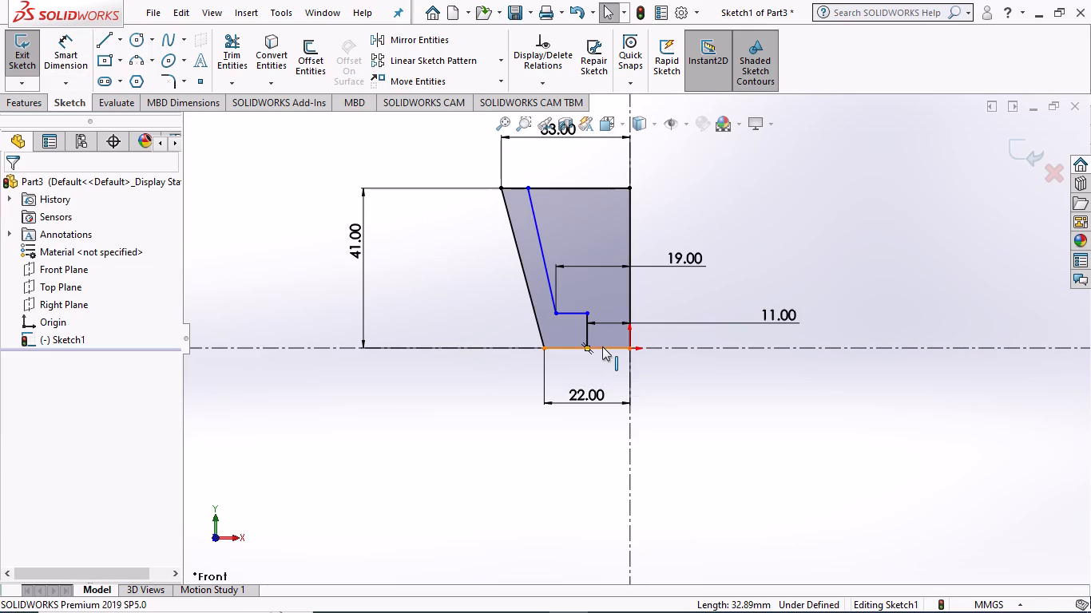
pyautogui.click(602, 346)
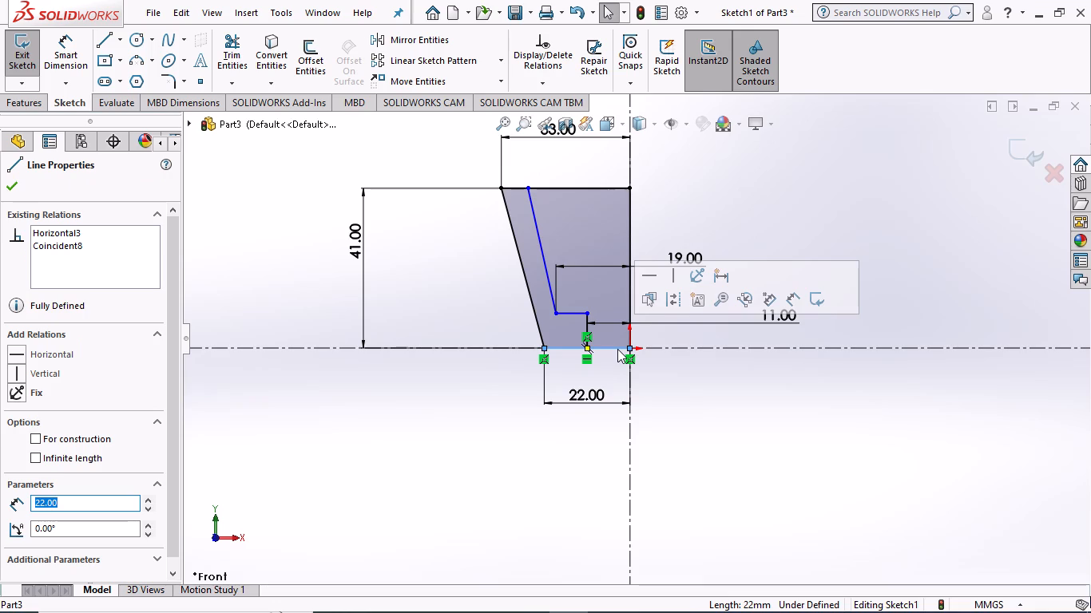
pyautogui.press('Delete')
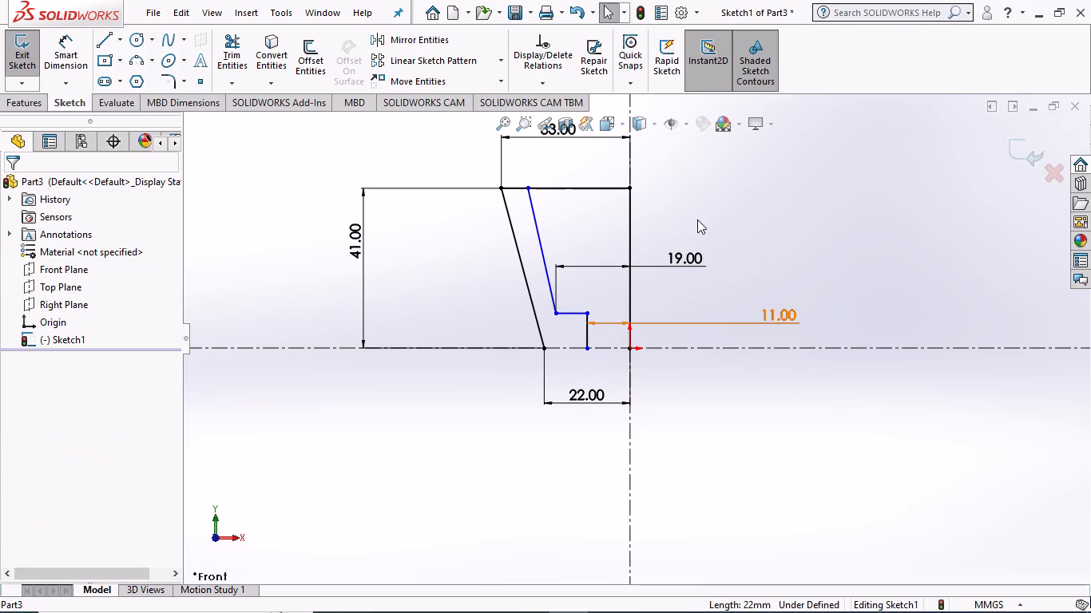
pyautogui.click(631, 232)
pyautogui.press('Delete')
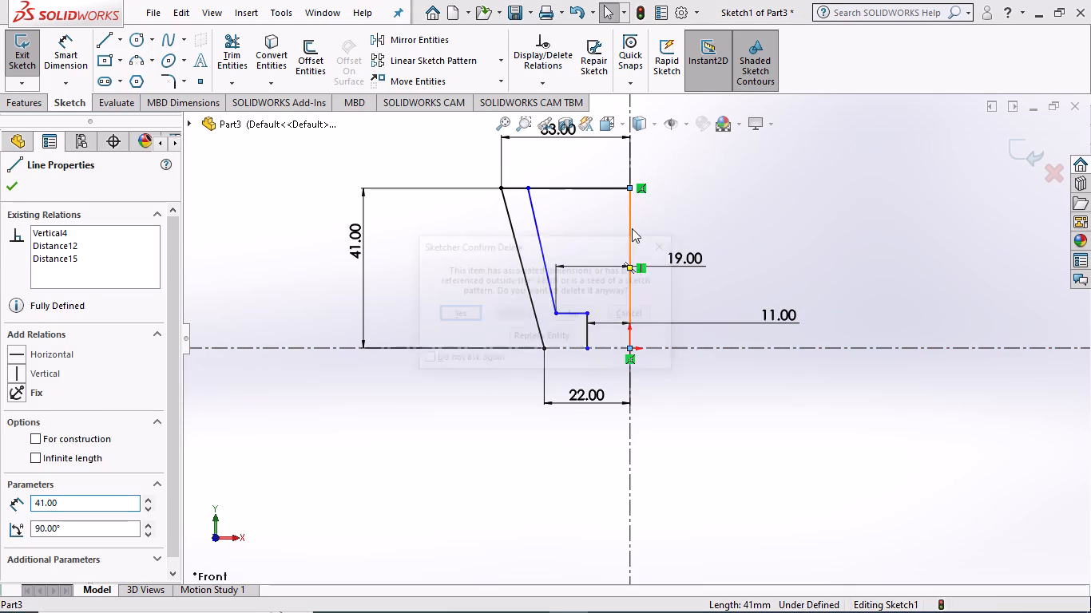
pyautogui.click(452, 317)
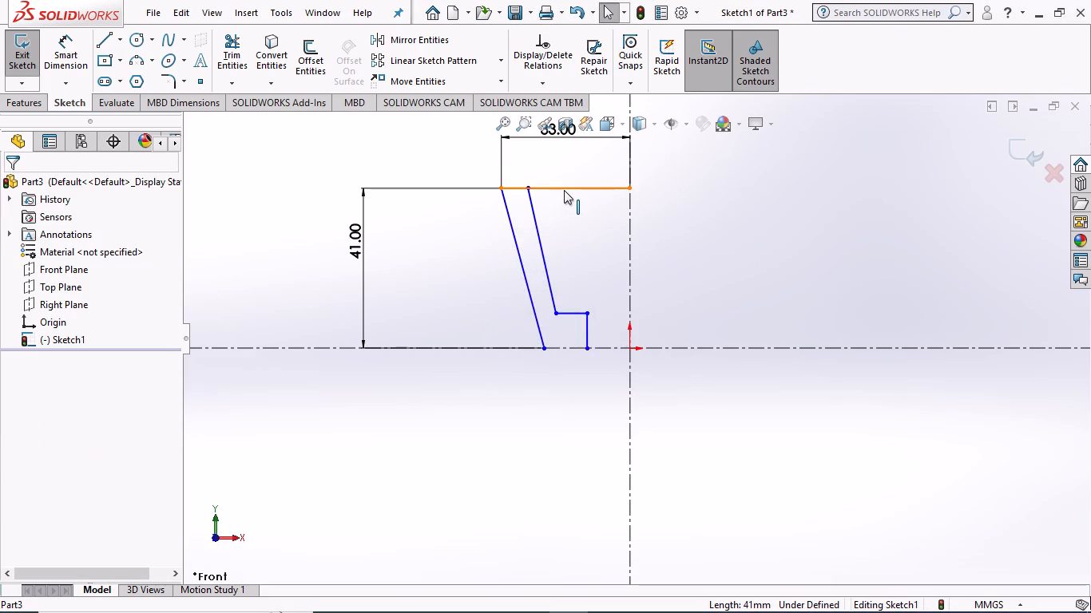
pyautogui.click(564, 189)
pyautogui.press('Delete')
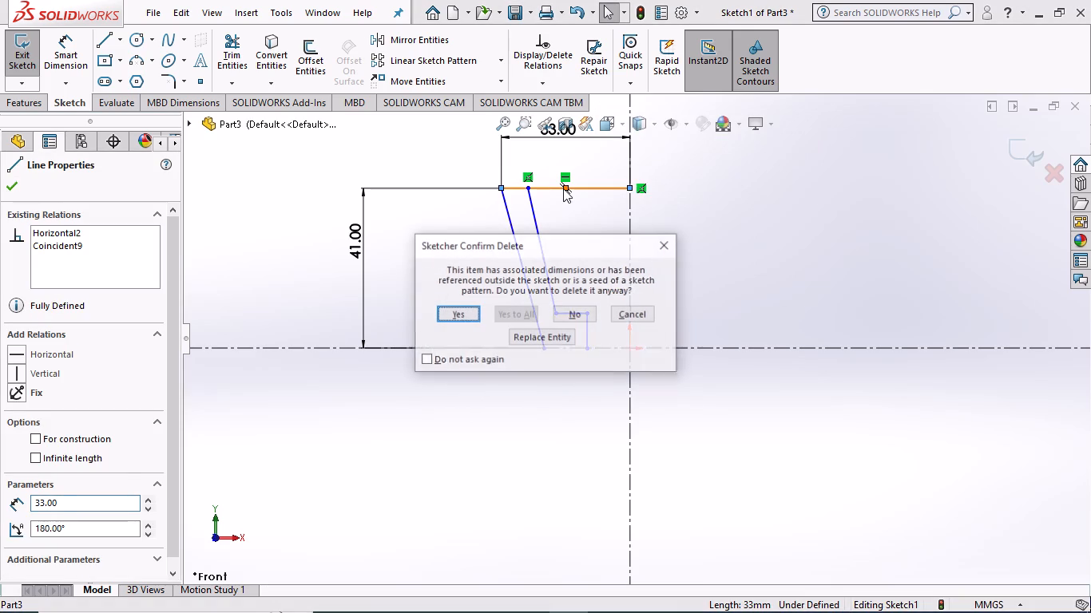
pyautogui.click(456, 311)
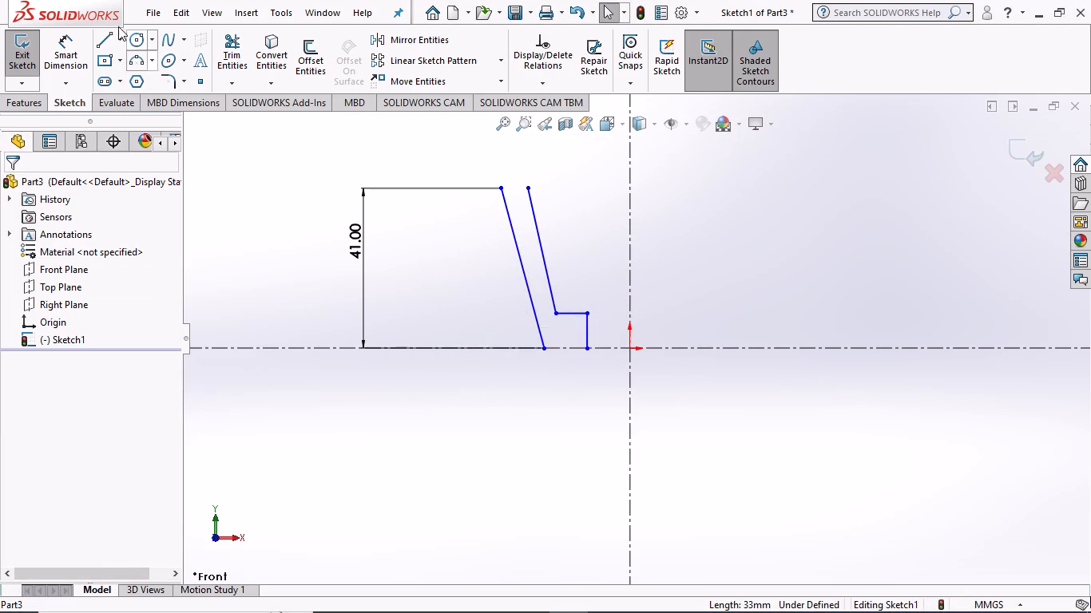
# Close the wall profile with two horizontal lines, one joining the slanted lines' top endpoints and one joining the base endpoints.
pyautogui.click(105, 34)
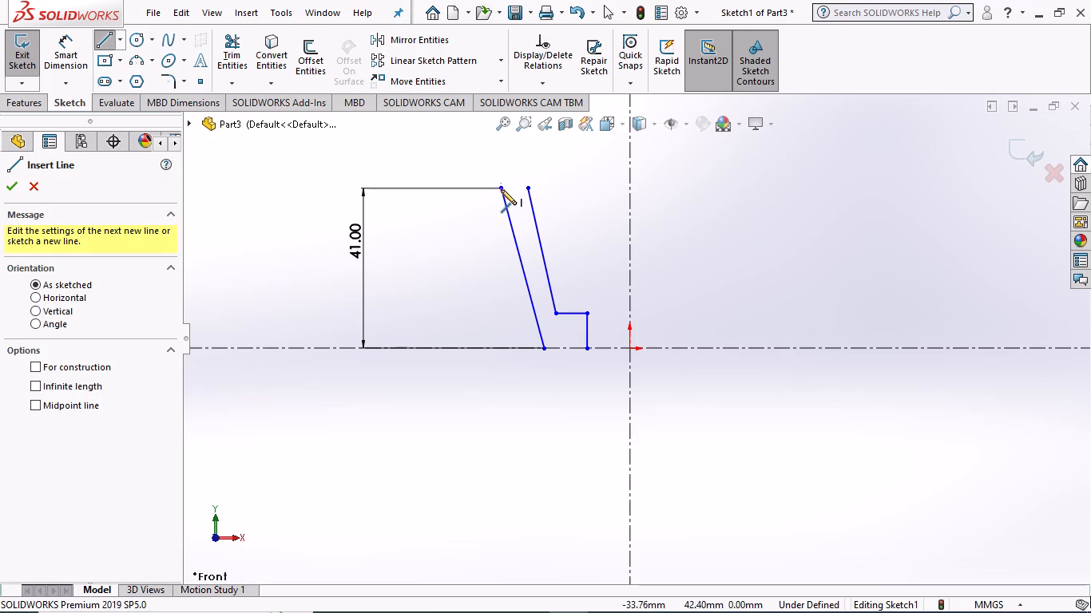
pyautogui.click(501, 188)
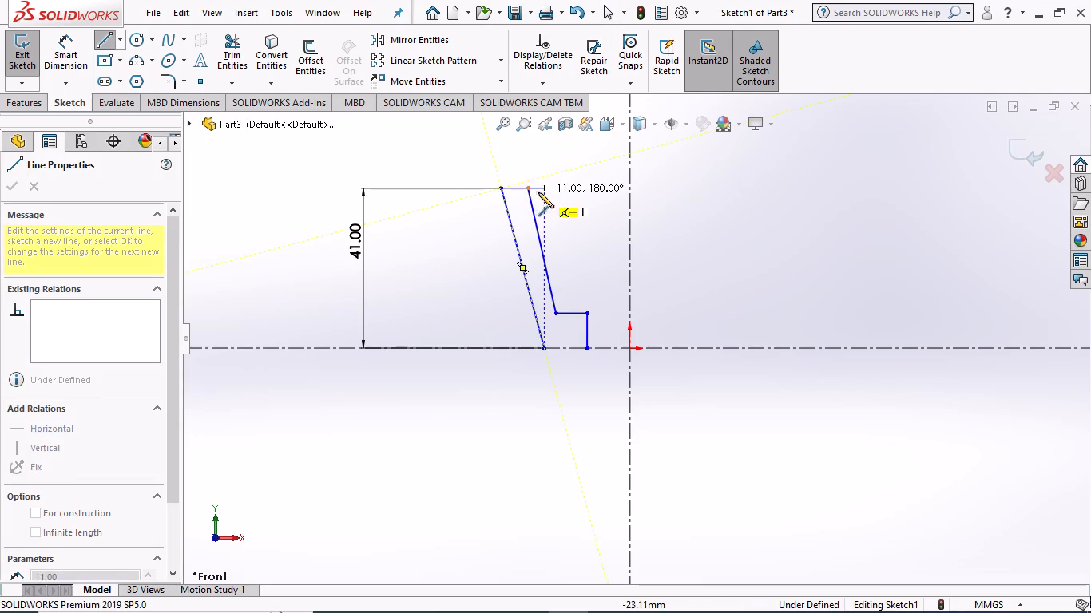
pyautogui.click(529, 188)
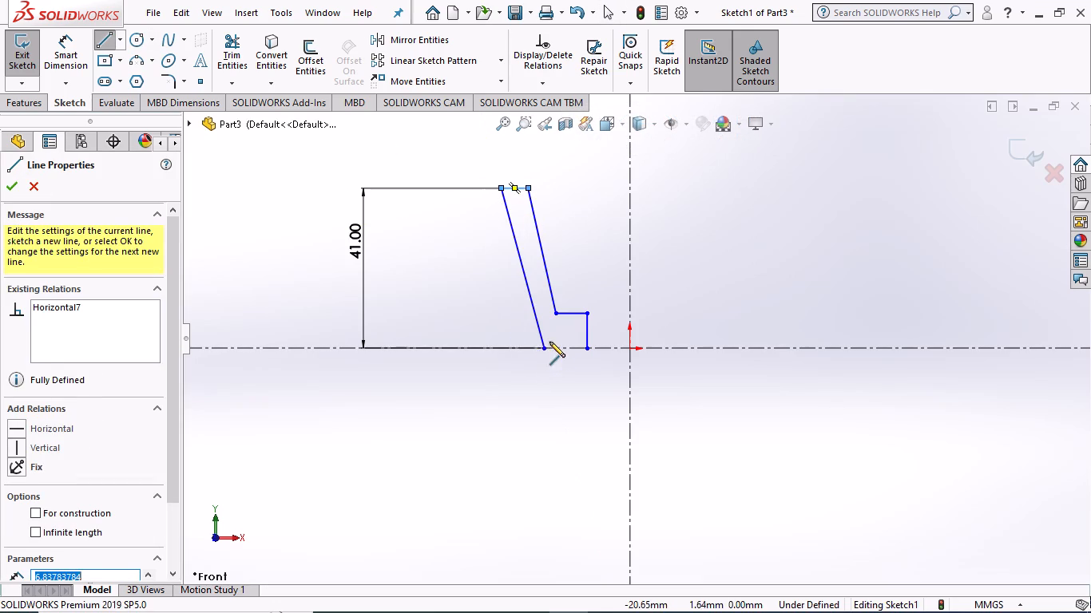
pyautogui.press('Escape')
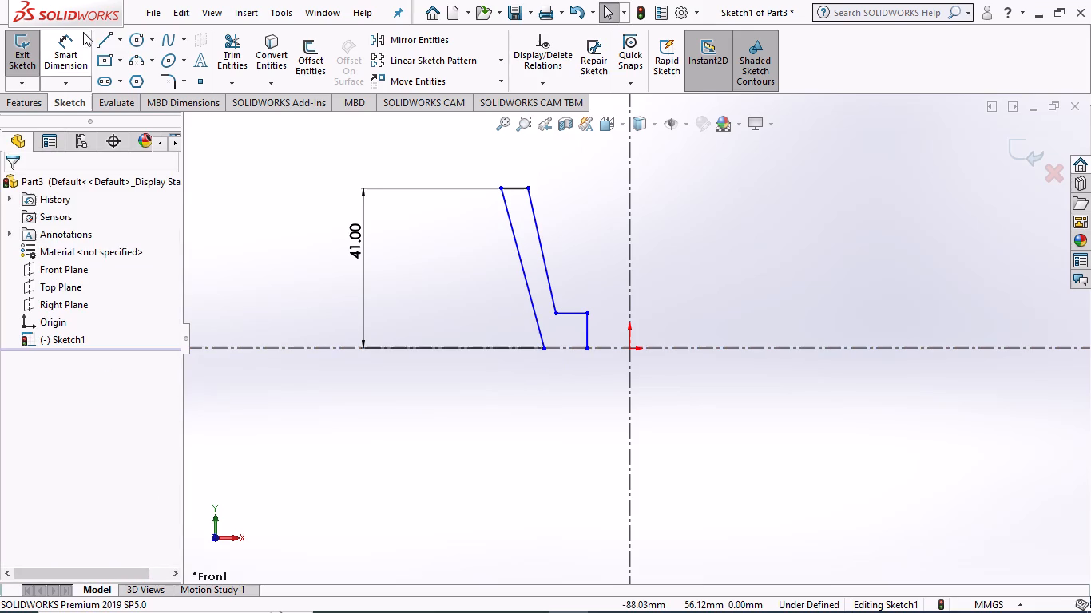
pyautogui.click(104, 37)
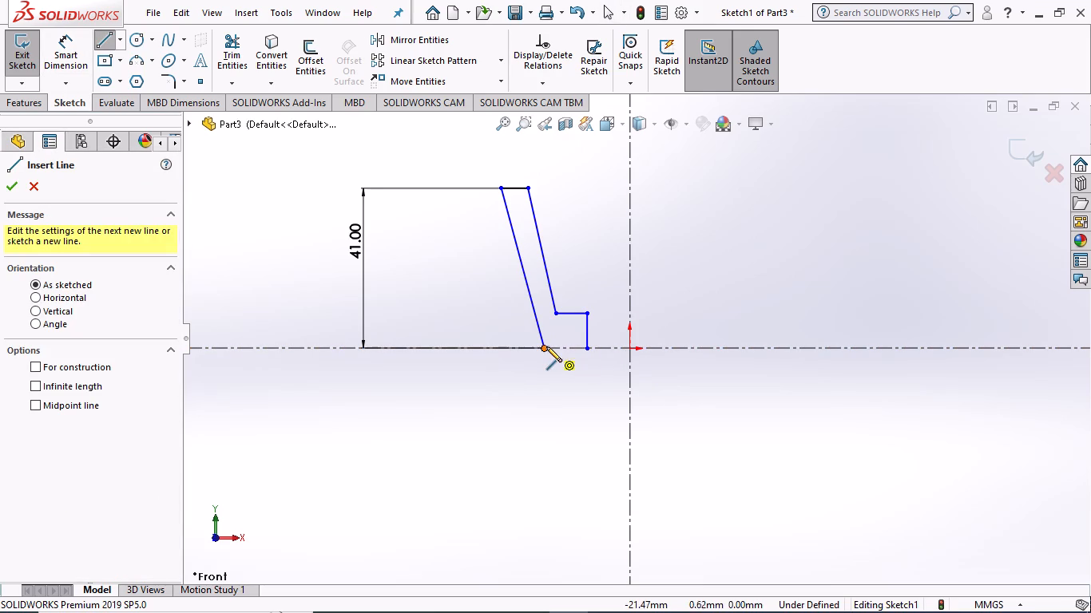
pyautogui.click(543, 349)
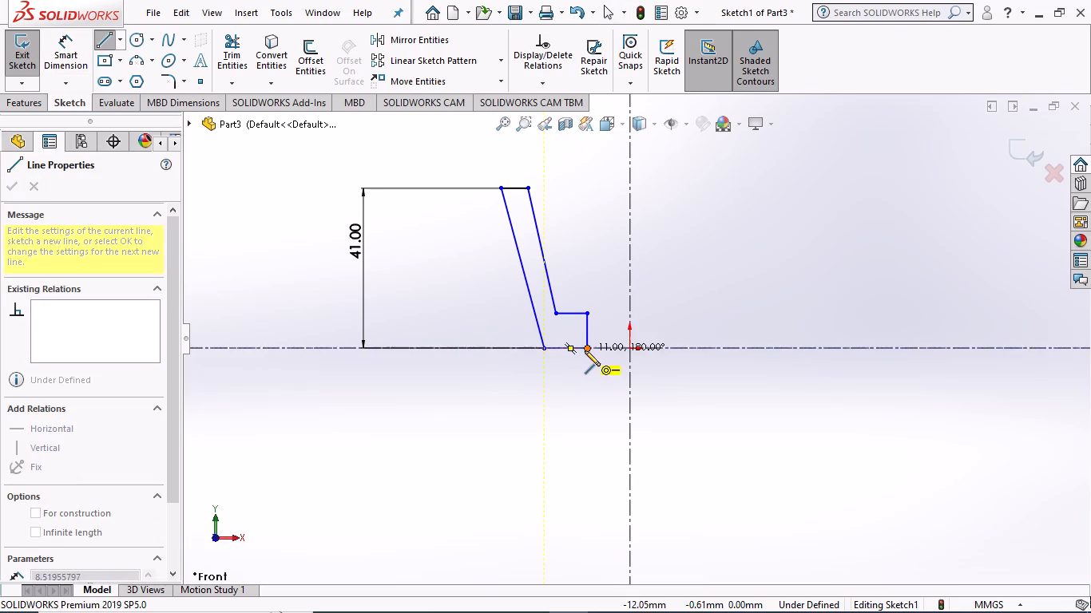
pyautogui.click(586, 350)
pyautogui.press('Escape')
pyautogui.press('Escape')
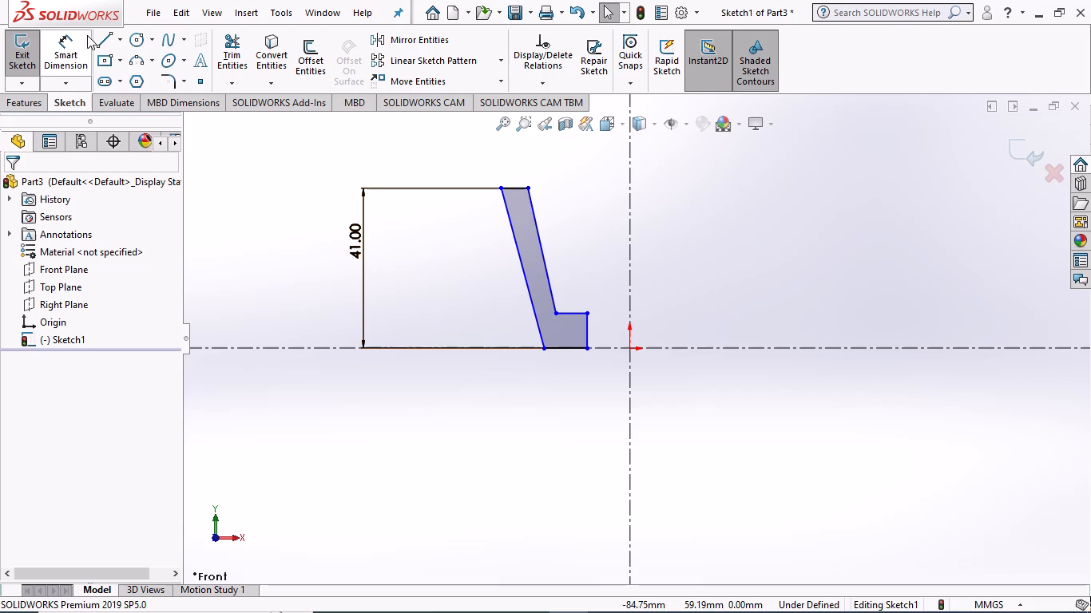
# Dimension the vertical height of the inner slanted line as 32.10 mm.
pyautogui.click(68, 46)
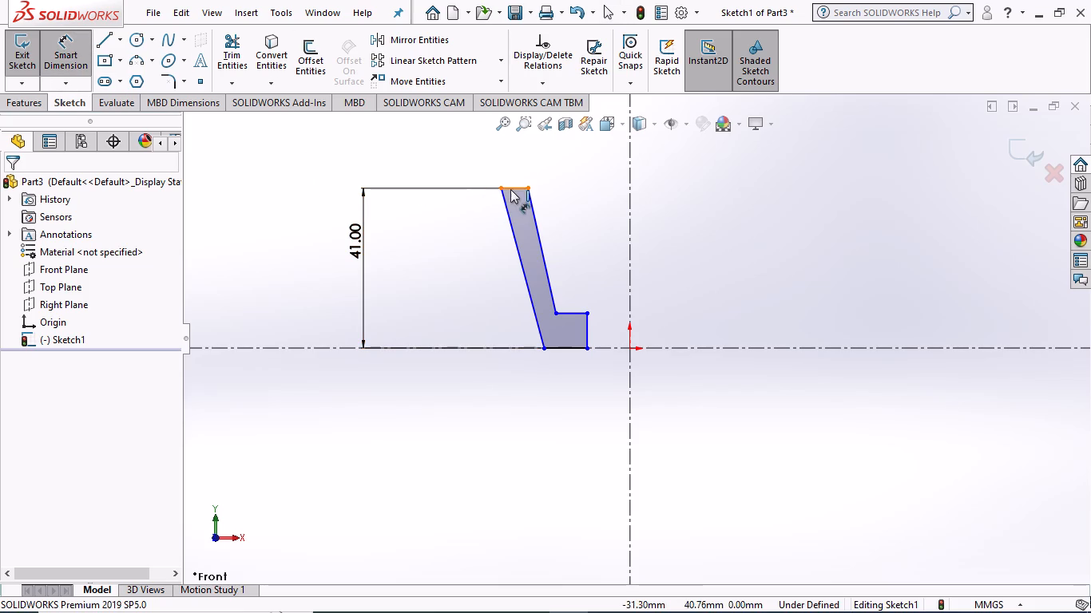
pyautogui.click(538, 226)
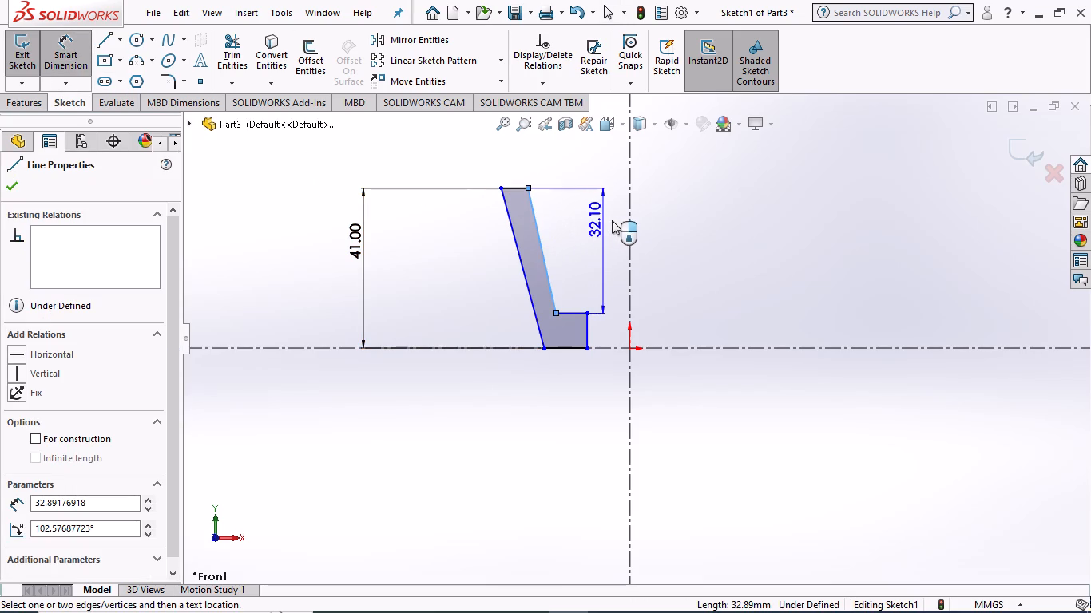
pyautogui.click(668, 225)
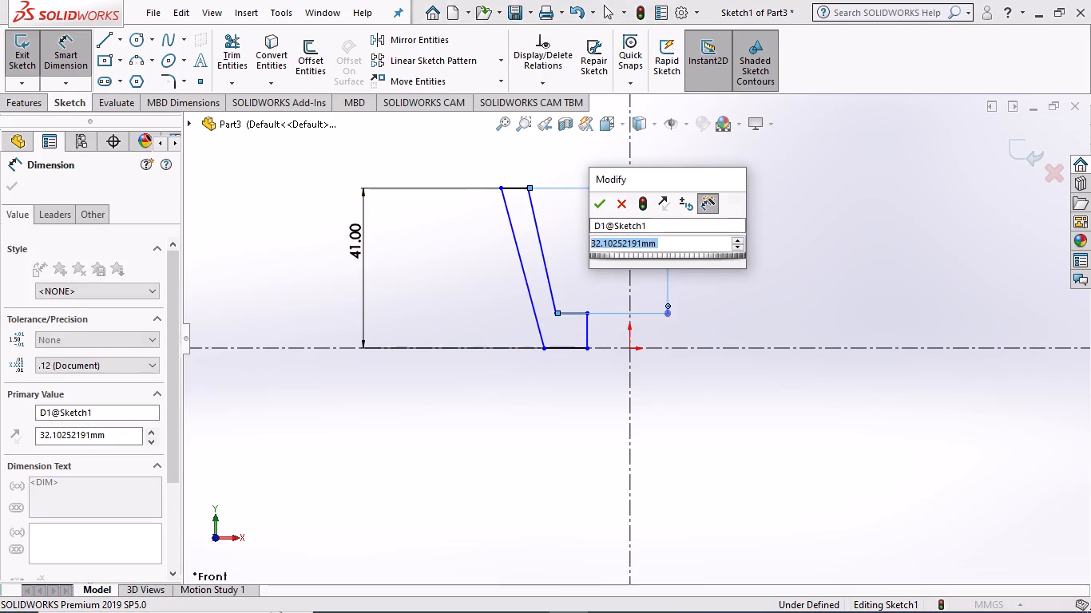
pyautogui.click(595, 204)
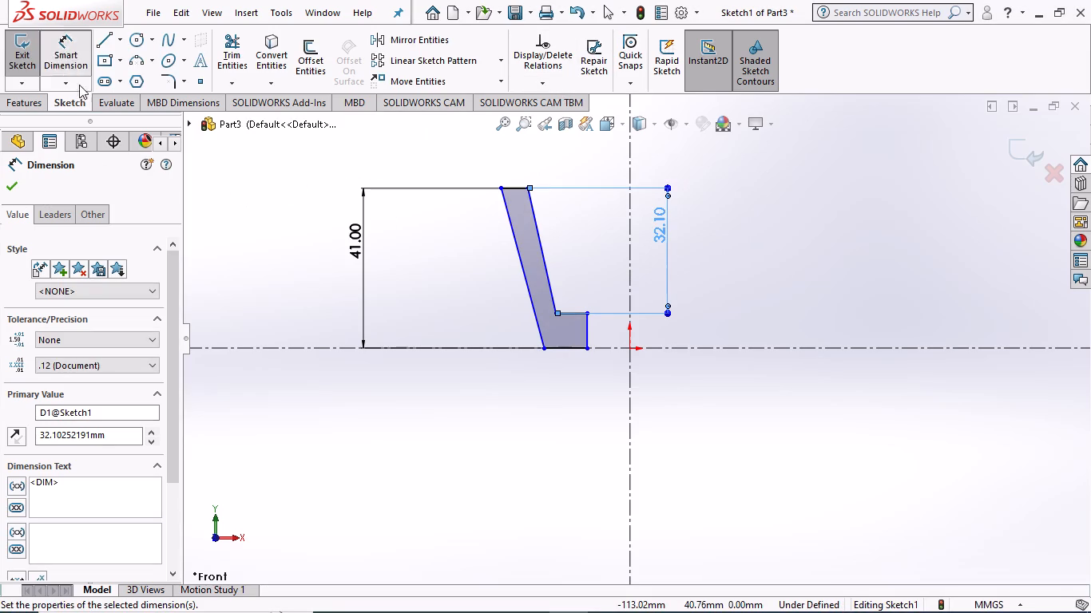
# Dimension the horizontal distance from the outer slanted line's top endpoint to the vertical centerline as 33 mm.
pyautogui.click(499, 188)
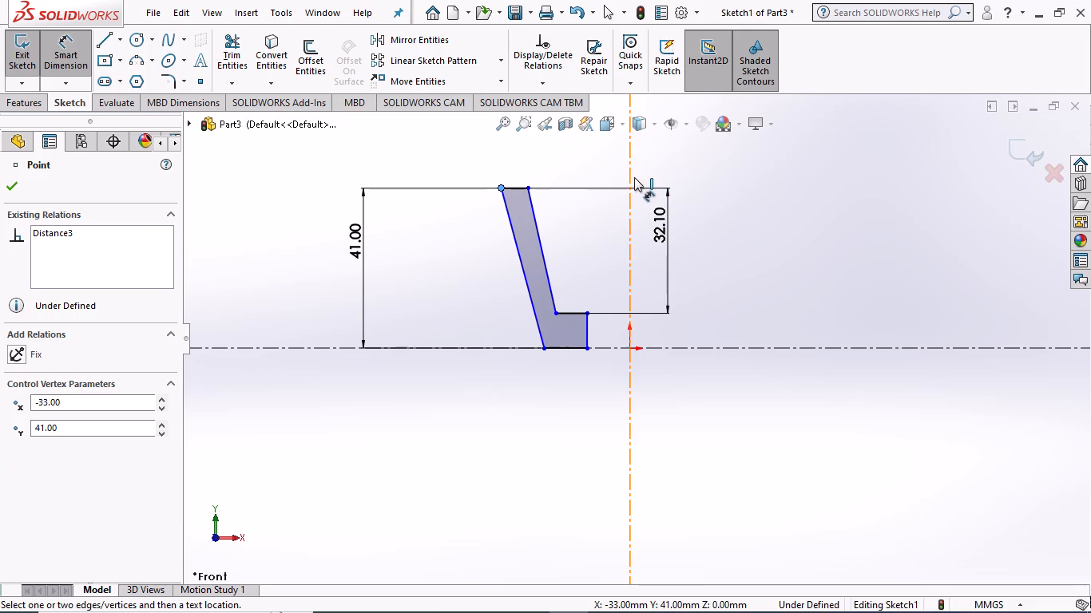
pyautogui.click(631, 177)
pyautogui.click(566, 162)
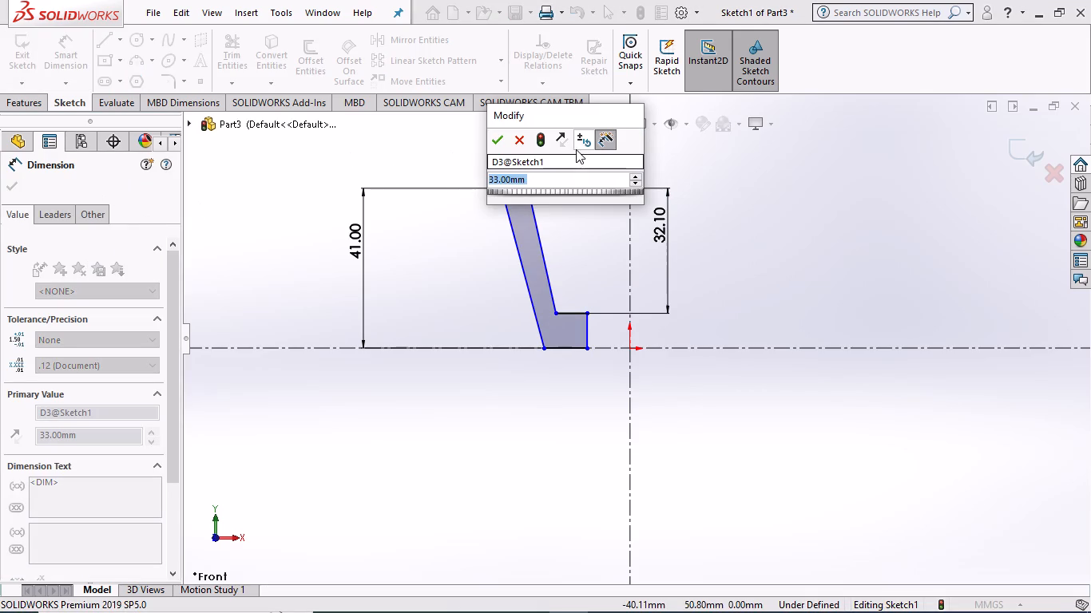
pyautogui.click(498, 137)
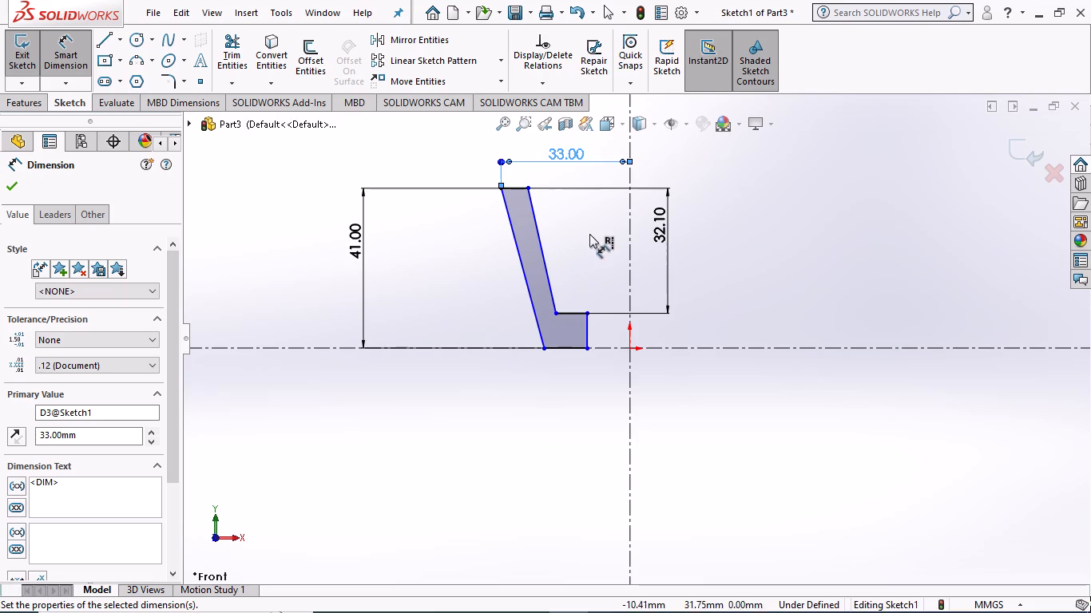
# Dimension the distance from the step's short vertical line to the vertical centerline as 11 mm.
pyautogui.click(586, 330)
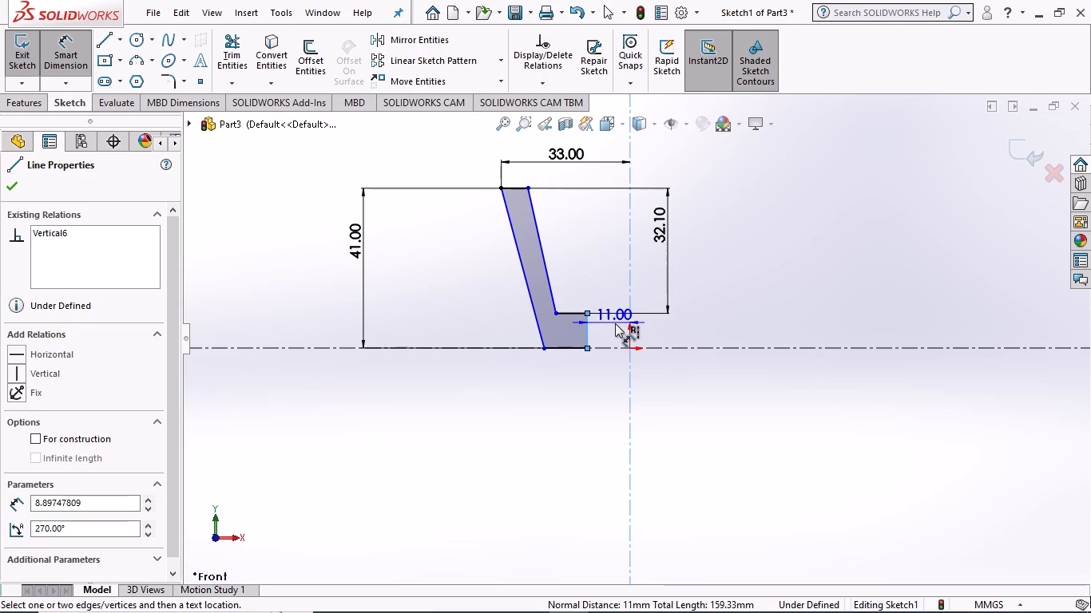
pyautogui.click(598, 289)
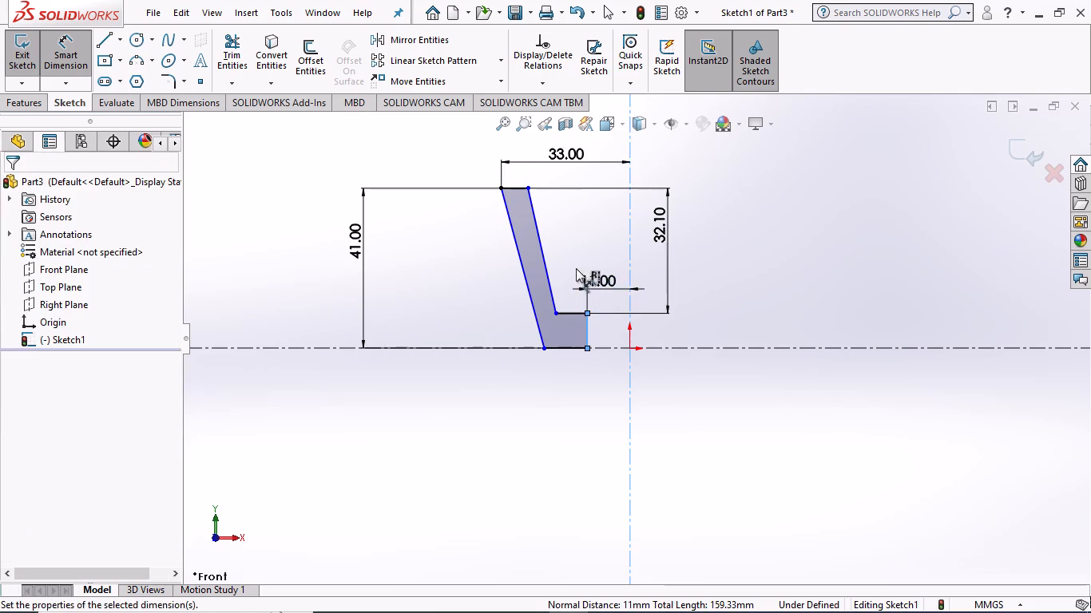
pyautogui.click(523, 267)
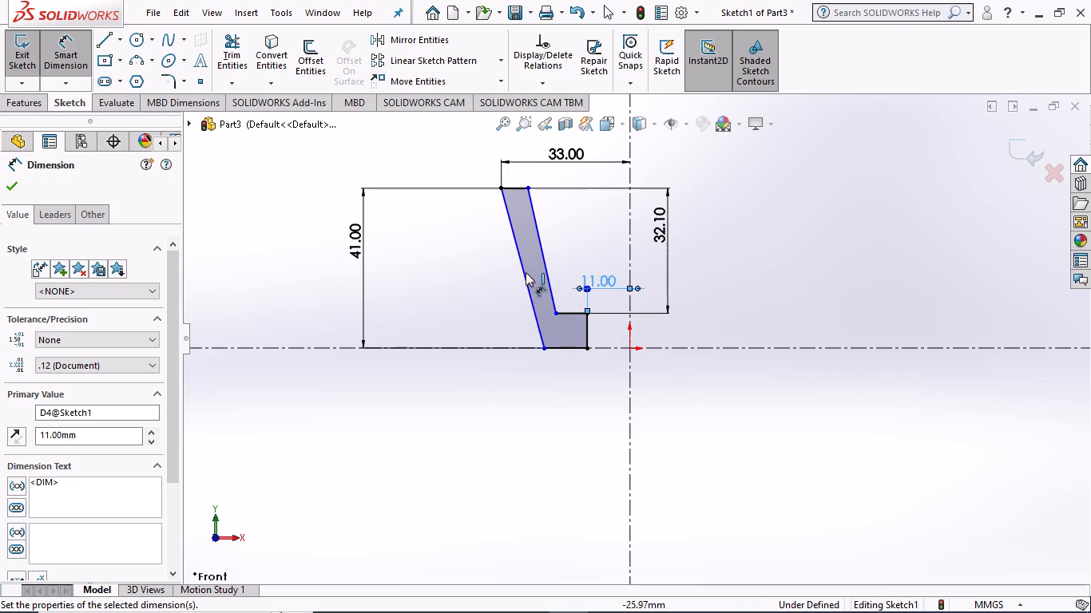
# Dimension the horizontal distance from the outer slanted line's lower endpoint to the vertical centerline as 22 mm.
pyautogui.click(542, 346)
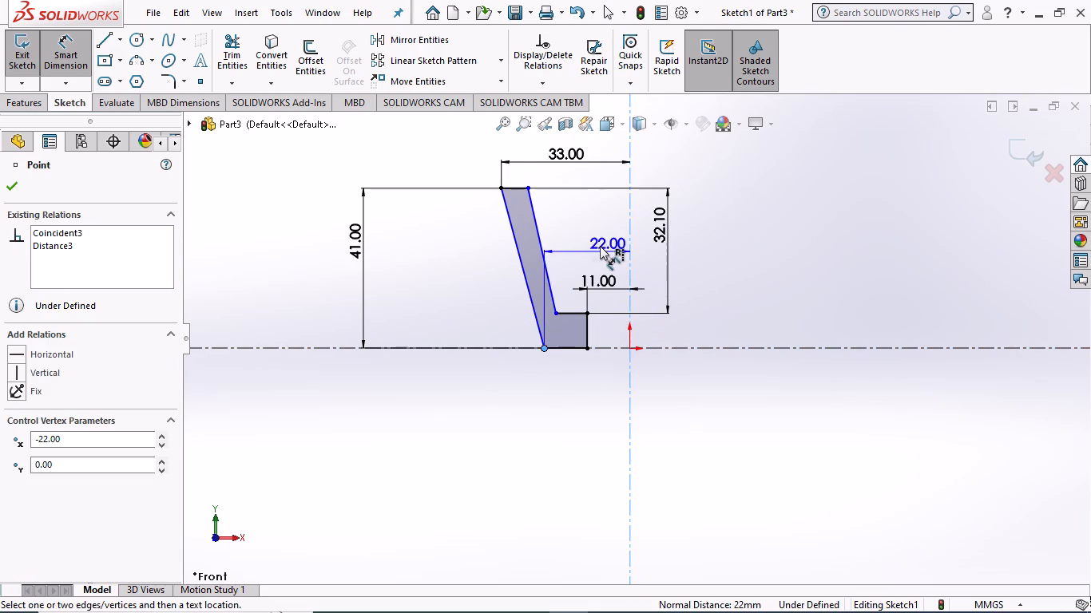
pyautogui.click(588, 239)
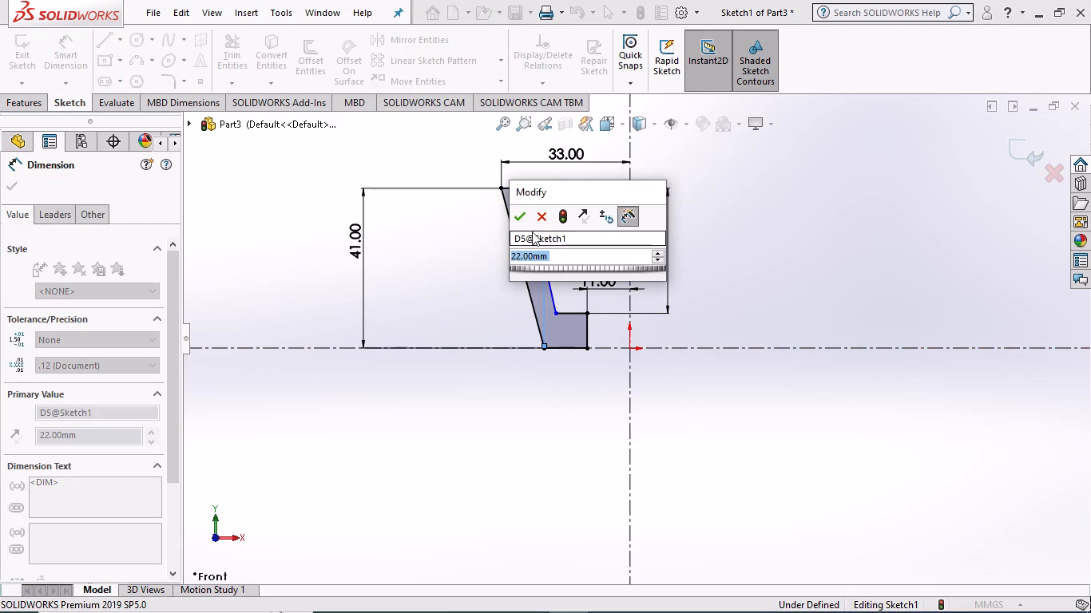
pyautogui.click(520, 218)
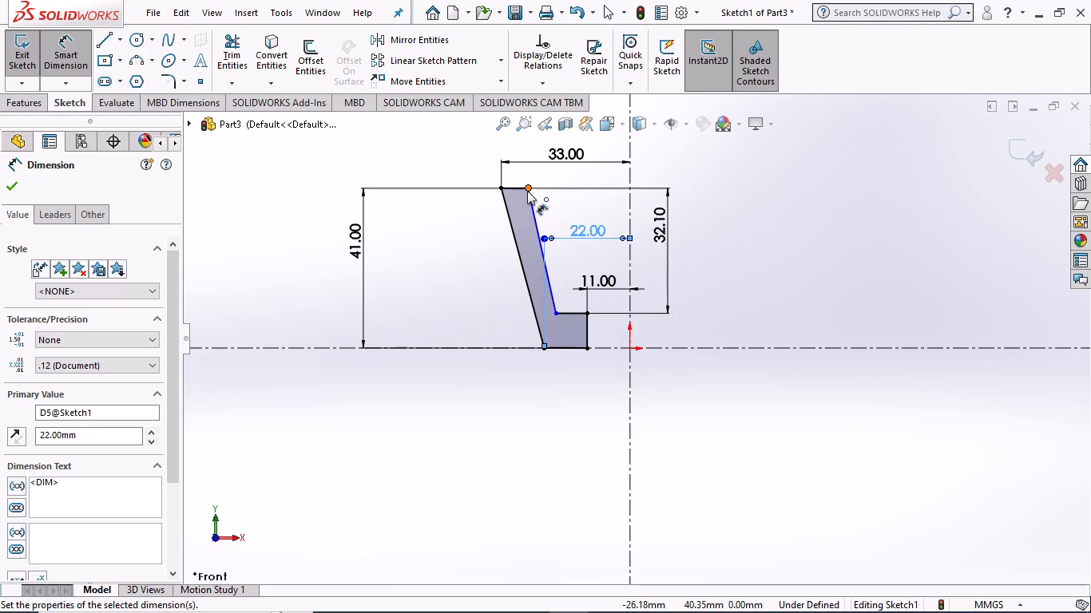
# Dimension the horizontal distance from the inner slanted line's top endpoint to the vertical centerline as 26.16 mm.
pyautogui.click(528, 187)
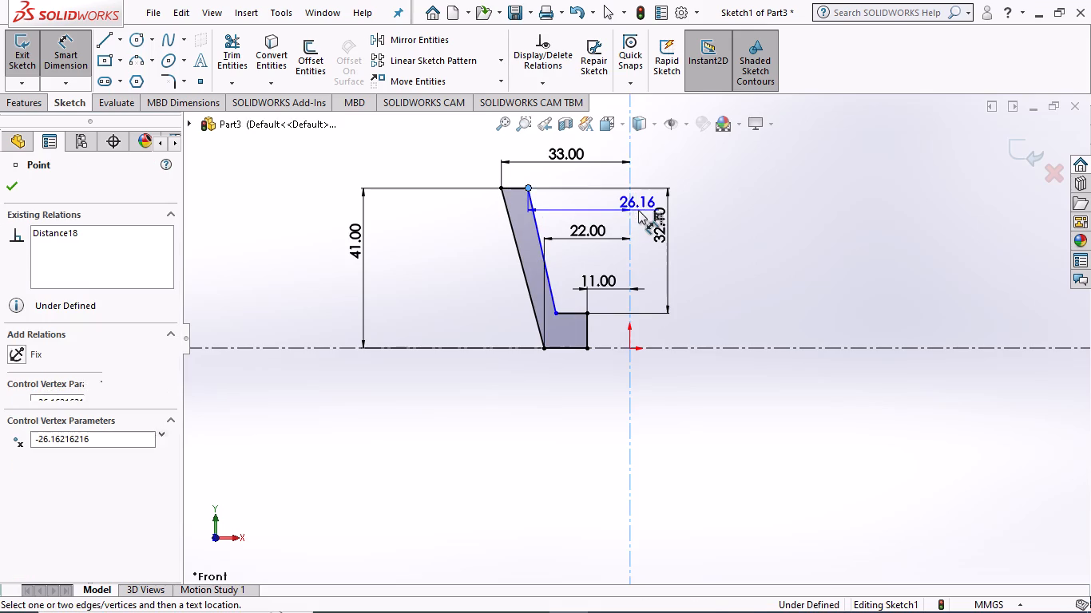
pyautogui.click(591, 209)
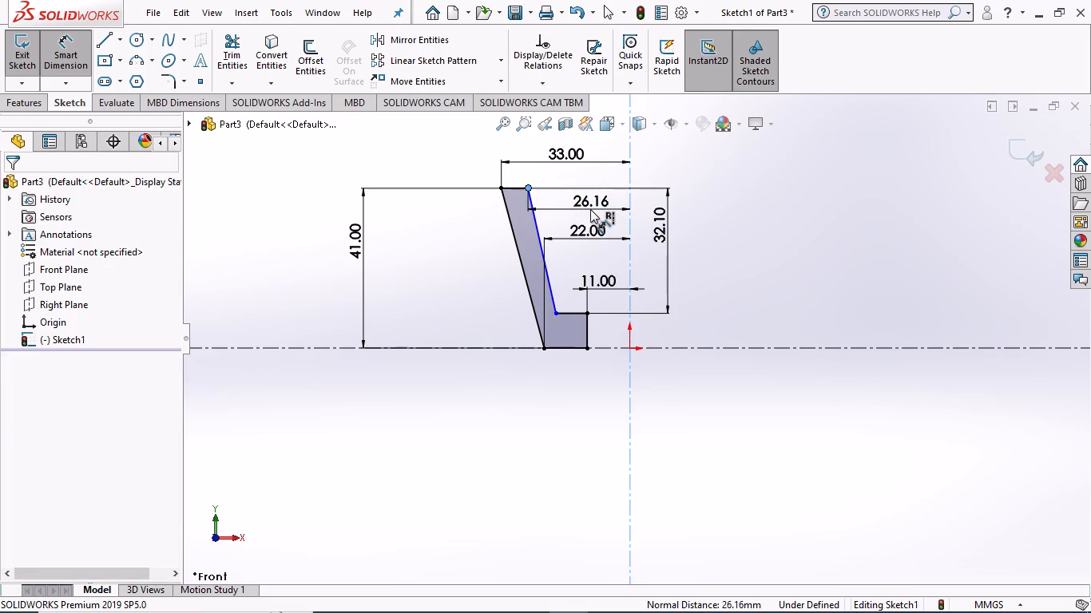
pyautogui.click(521, 188)
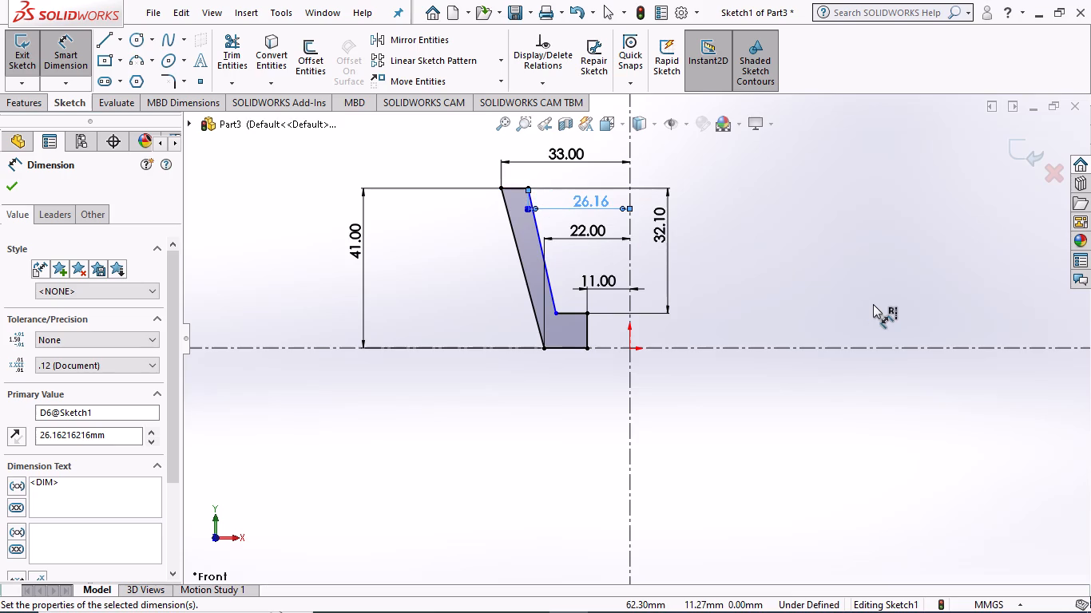
pyautogui.rightClick(582, 204)
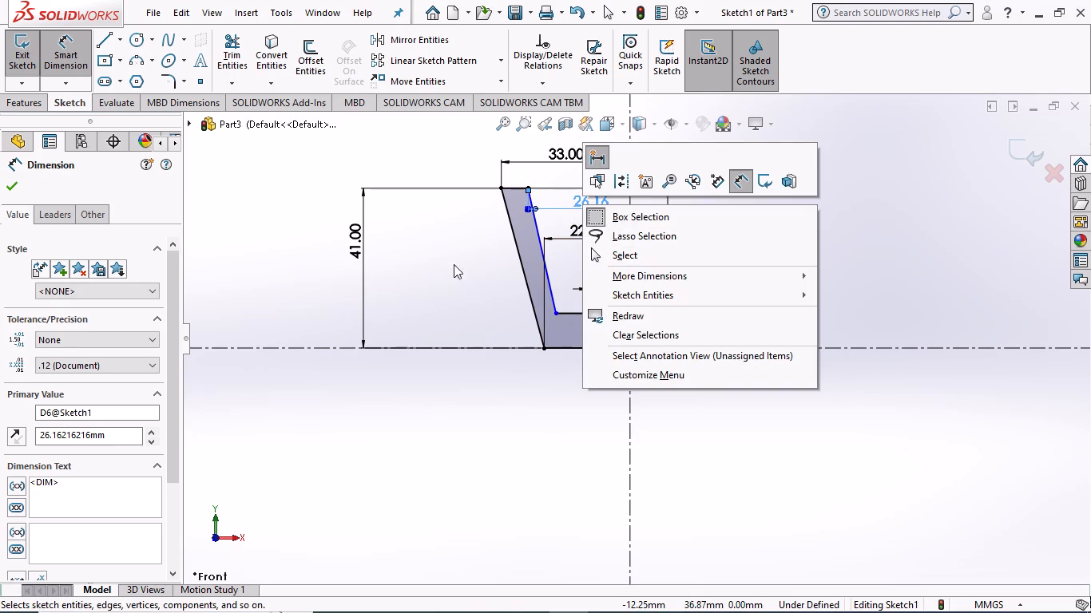
pyautogui.click(347, 259)
pyautogui.click(315, 240)
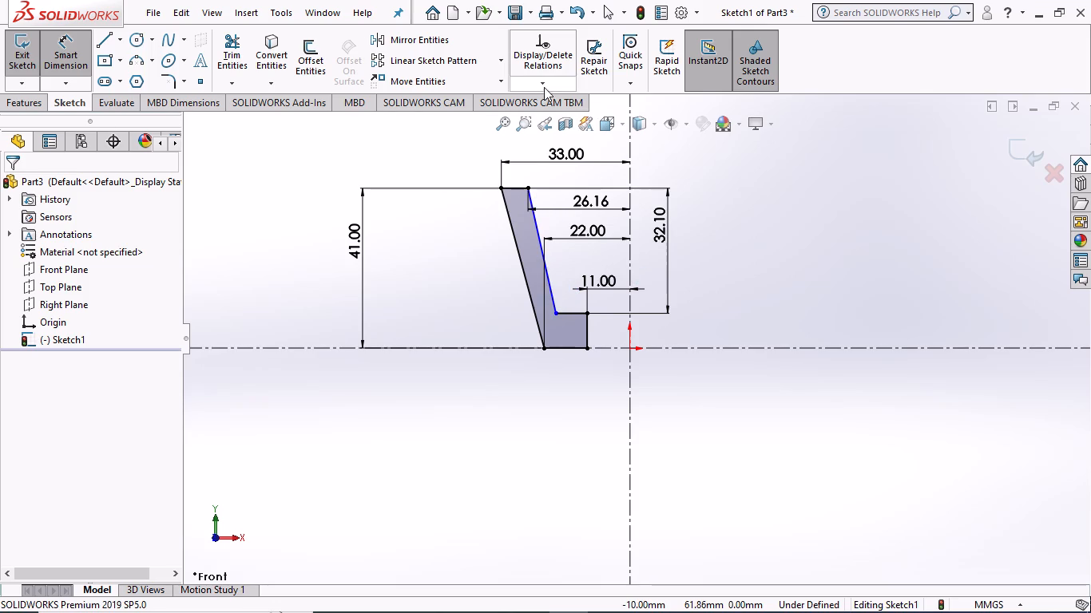
pyautogui.click(63, 55)
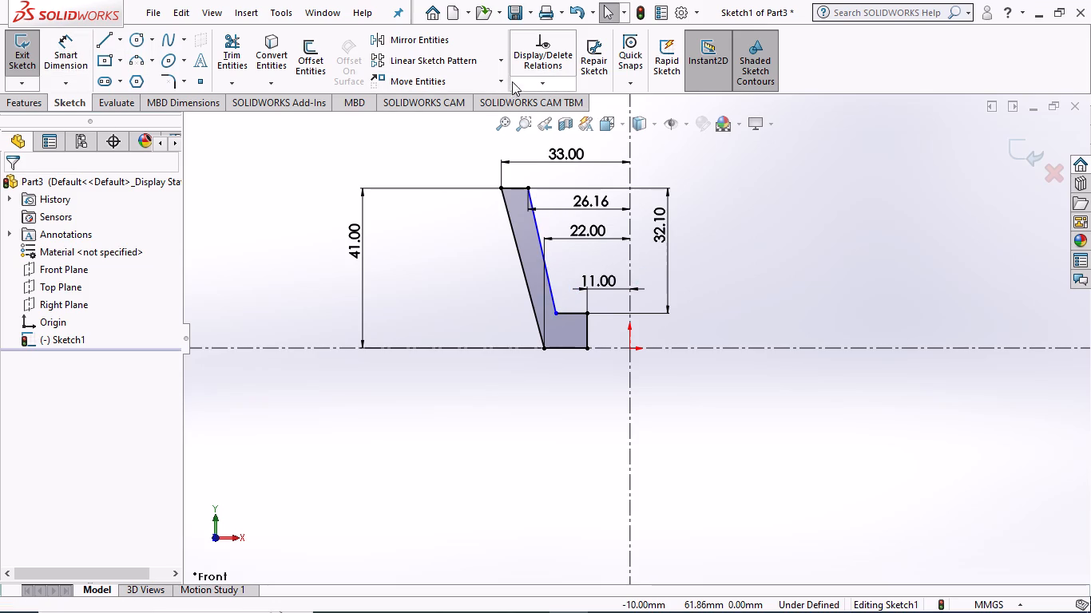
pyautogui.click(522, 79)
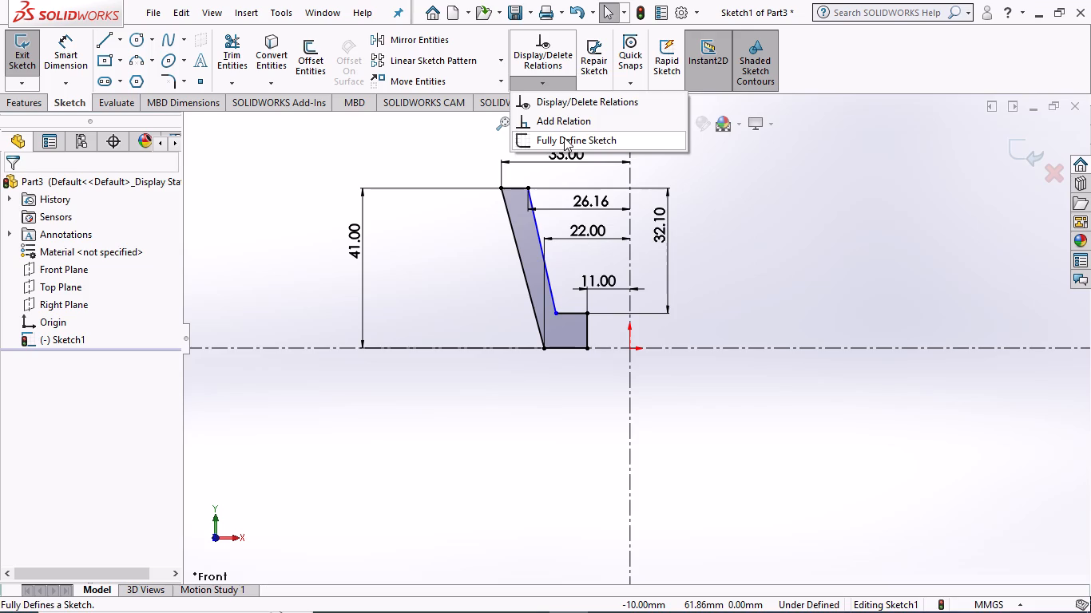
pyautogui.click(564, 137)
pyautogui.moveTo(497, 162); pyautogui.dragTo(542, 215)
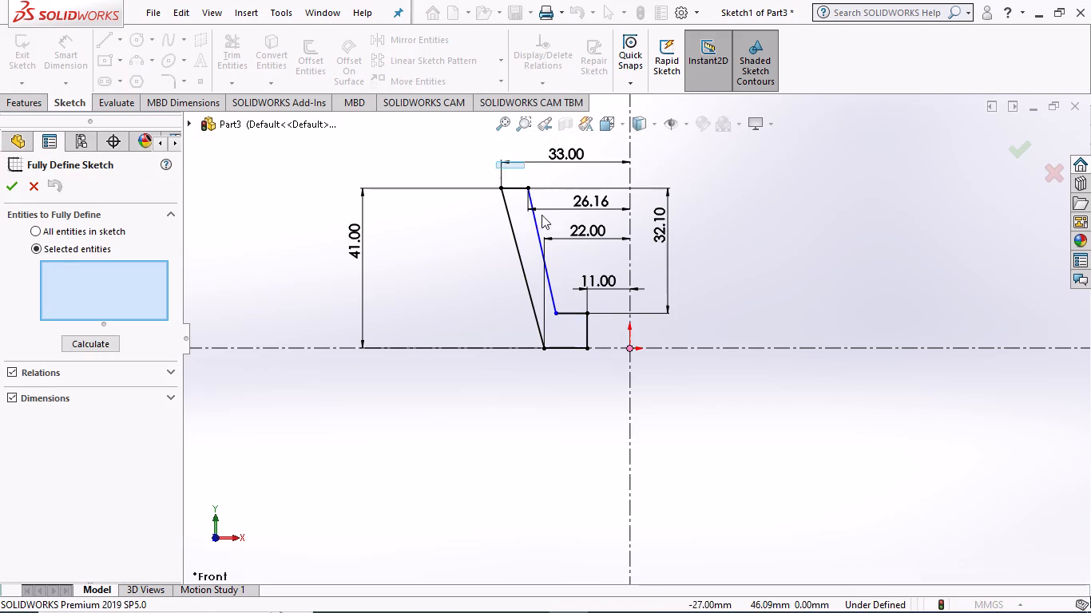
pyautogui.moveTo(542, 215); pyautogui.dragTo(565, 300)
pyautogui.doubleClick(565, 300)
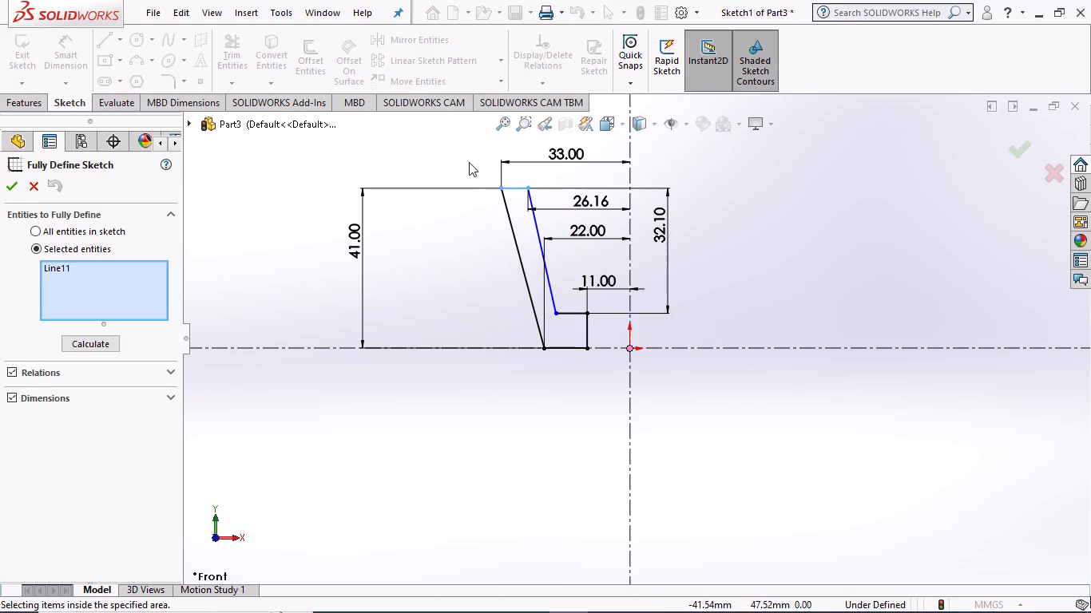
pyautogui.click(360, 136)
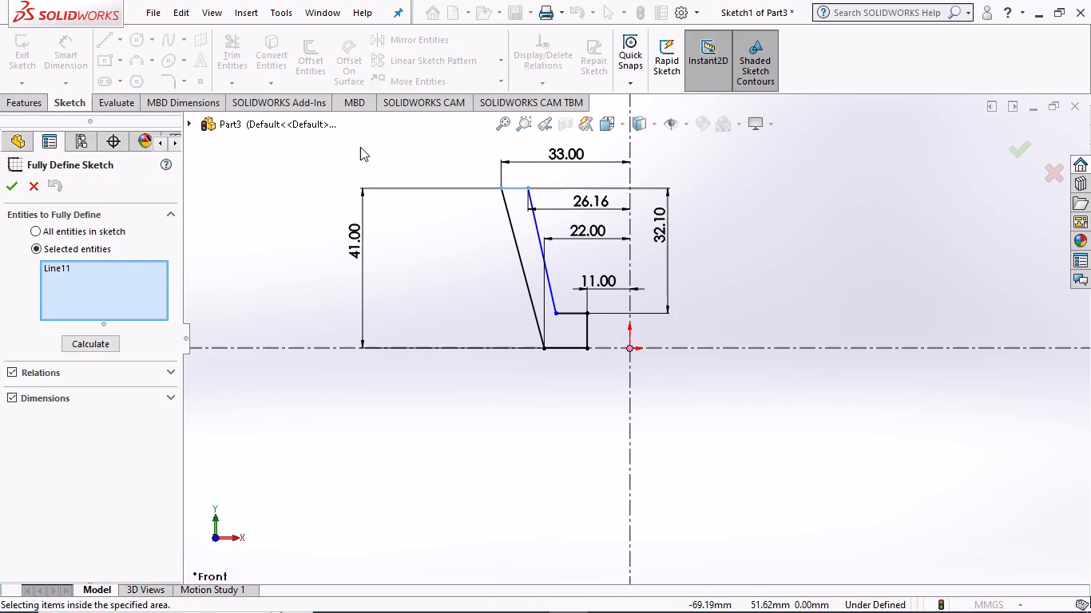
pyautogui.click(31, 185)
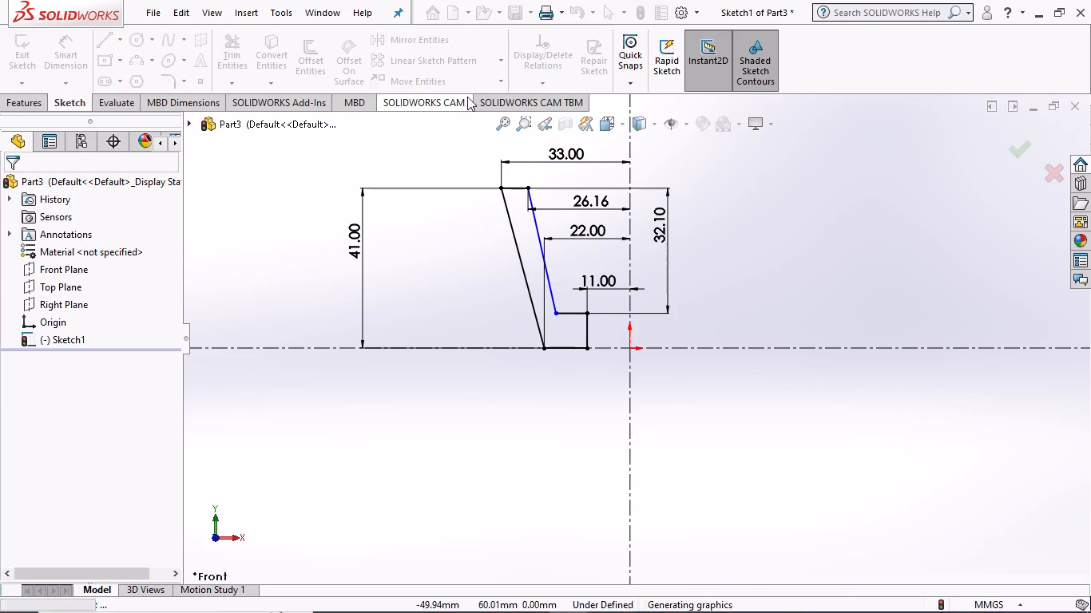
# Apply Fully Define Sketch to the profile's top edge and inner slanted line.
pyautogui.click(548, 84)
pyautogui.click(553, 144)
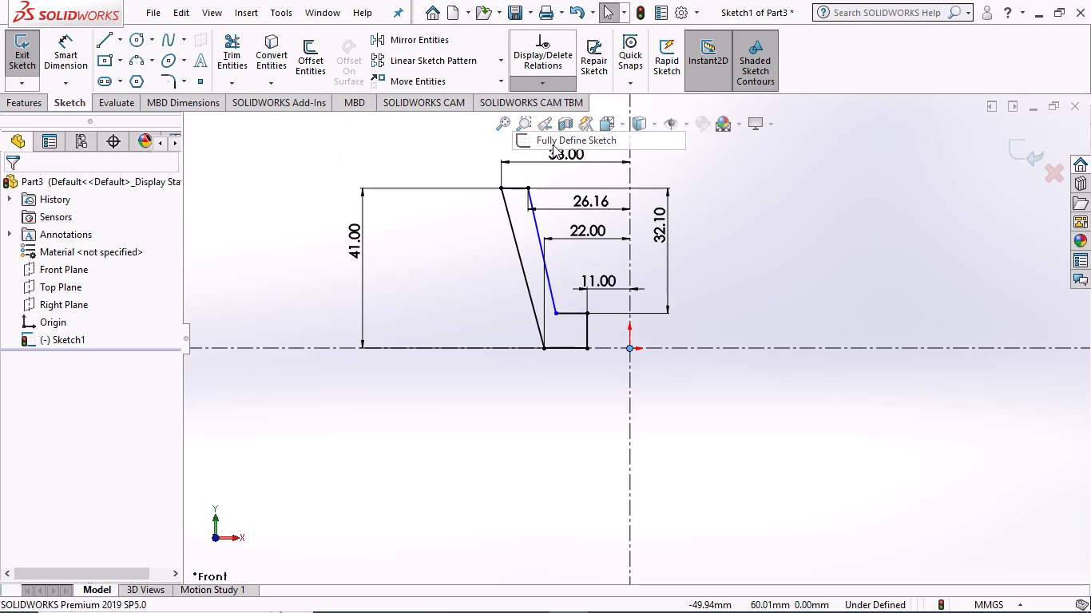
pyautogui.moveTo(483, 170); pyautogui.dragTo(568, 293)
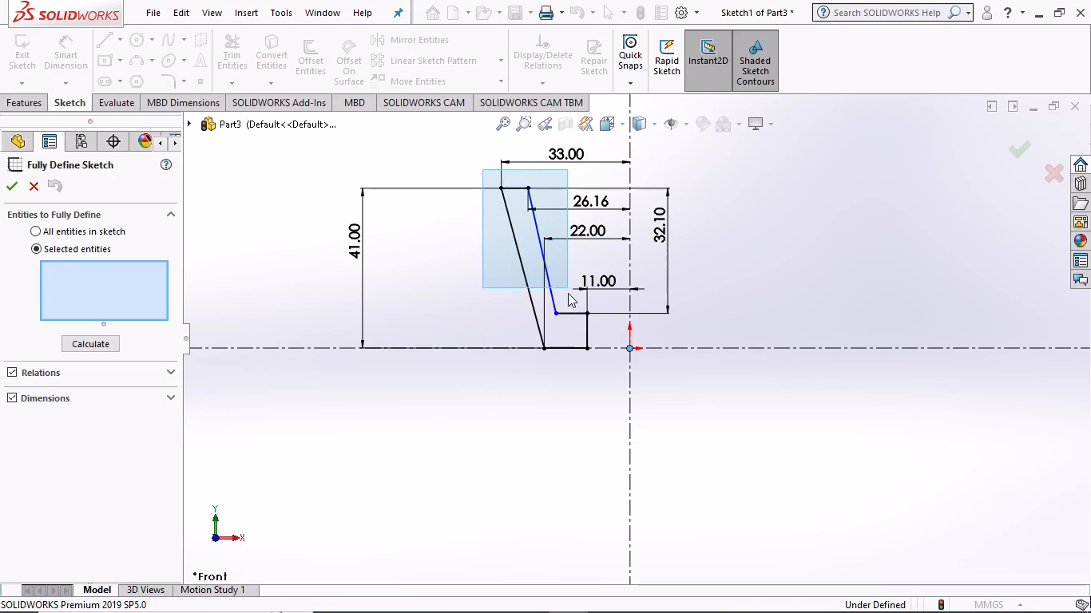
pyautogui.moveTo(568, 293); pyautogui.dragTo(567, 326)
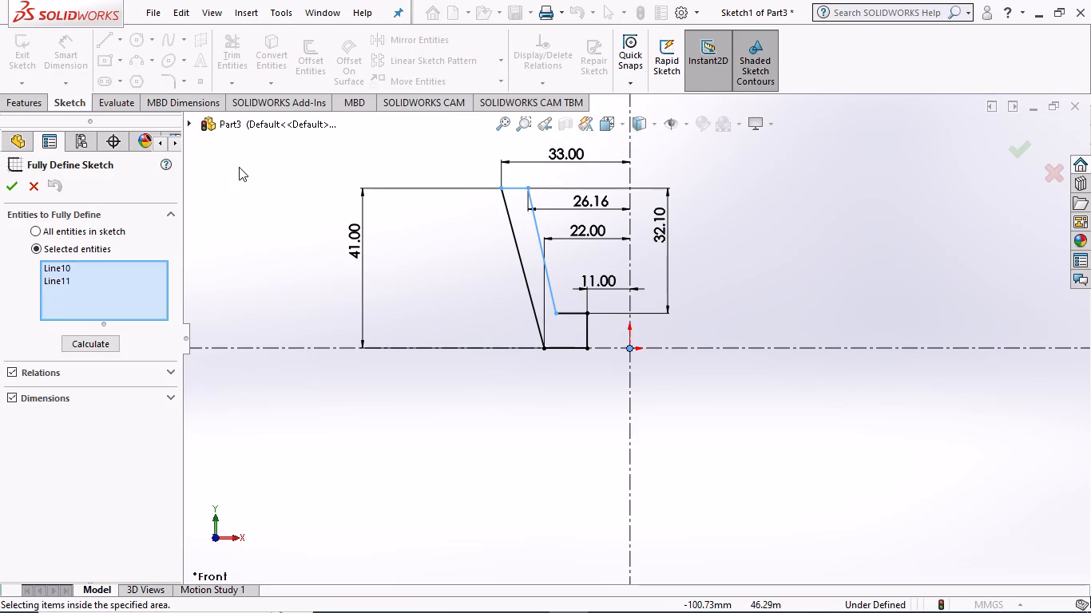
pyautogui.click(6, 184)
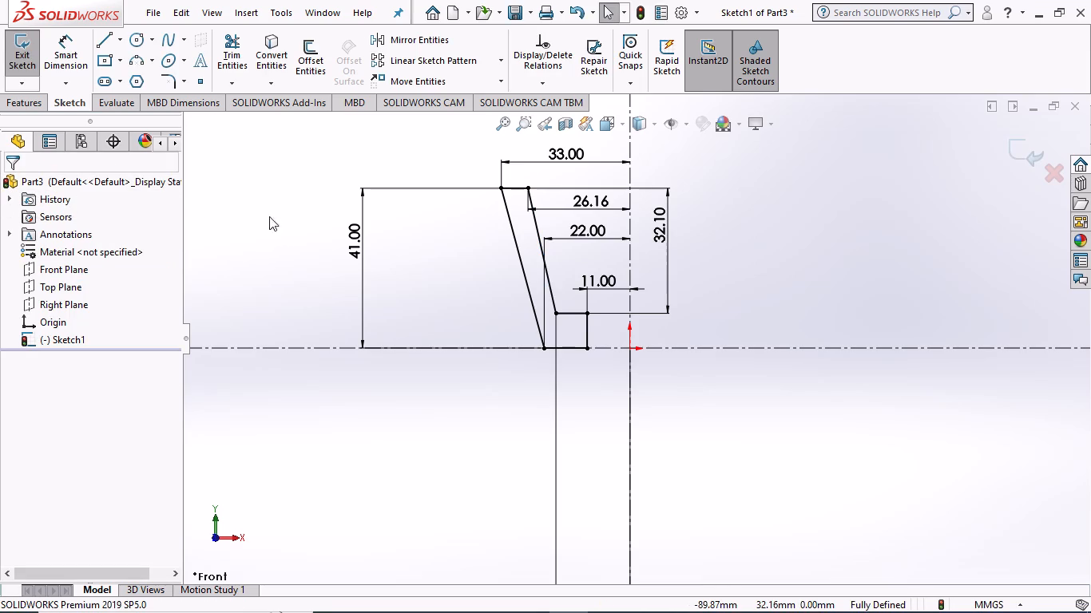
# Revolve the closed stepped wall profile region 360 degrees about the vertical centerline.
pyautogui.click(34, 96)
pyautogui.click(54, 80)
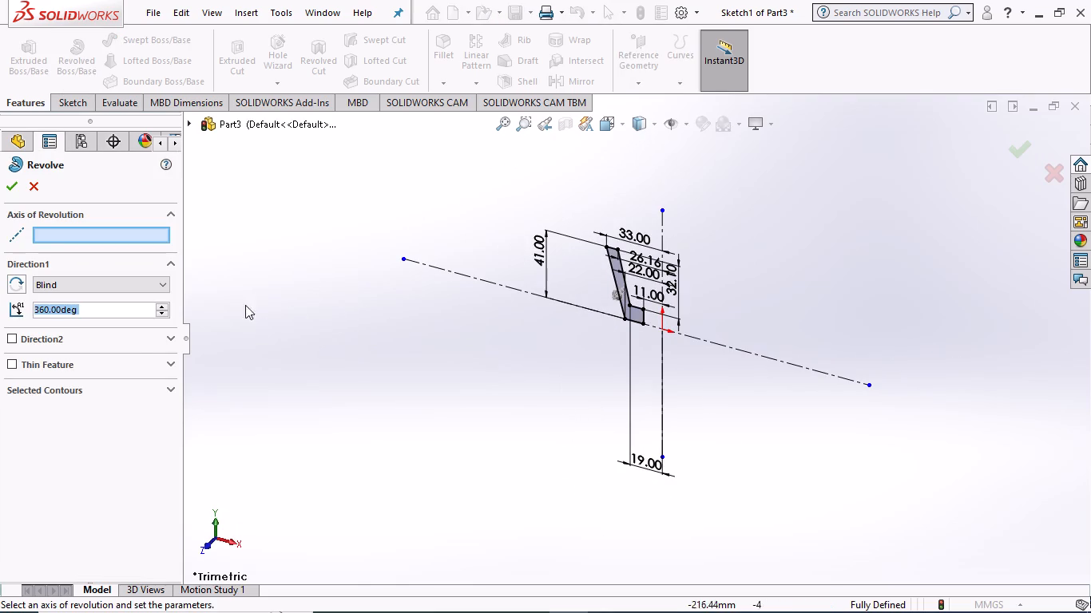
pyautogui.click(93, 390)
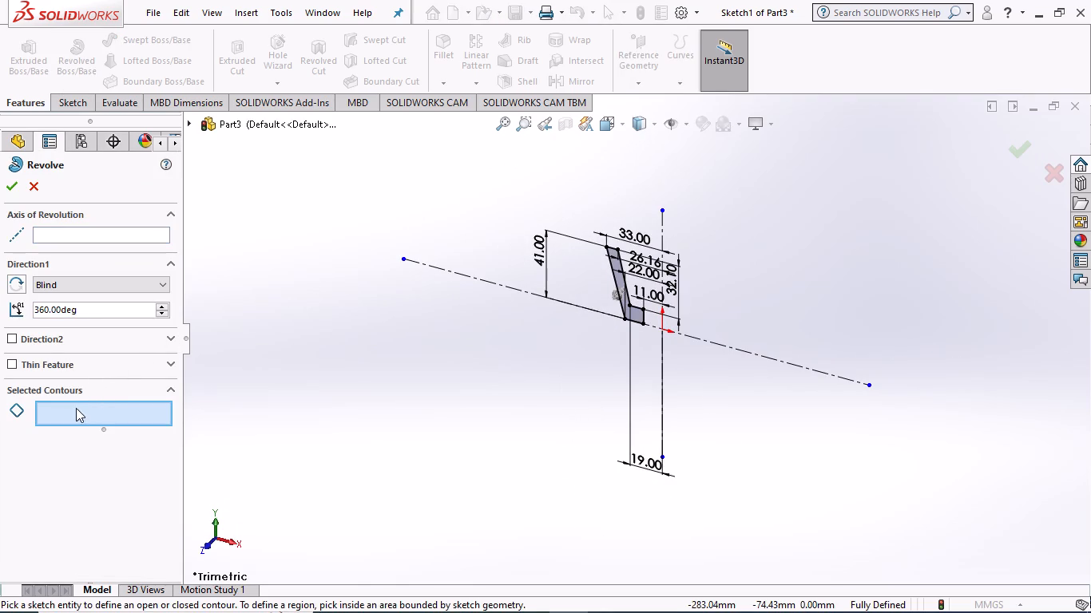
pyautogui.click(77, 408)
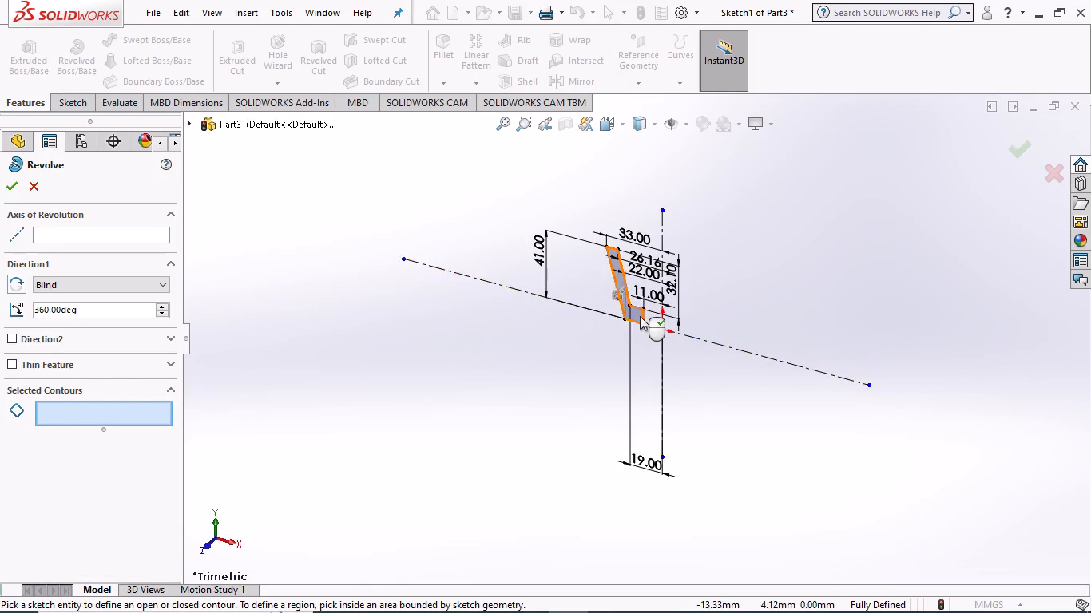
pyautogui.scroll(-2, 639, 316)
pyautogui.click(629, 314)
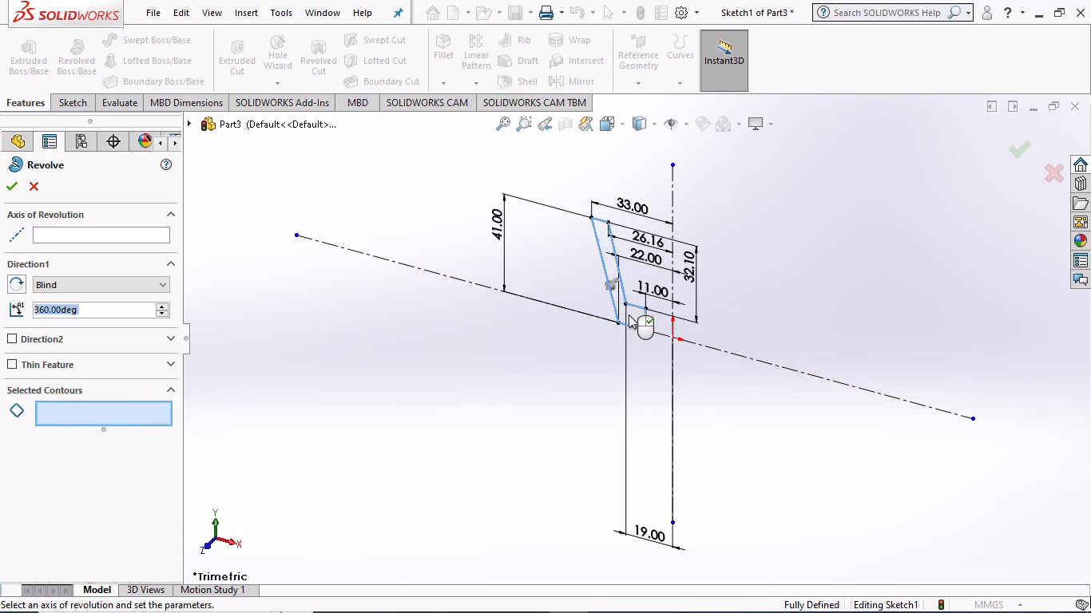
pyautogui.click(105, 237)
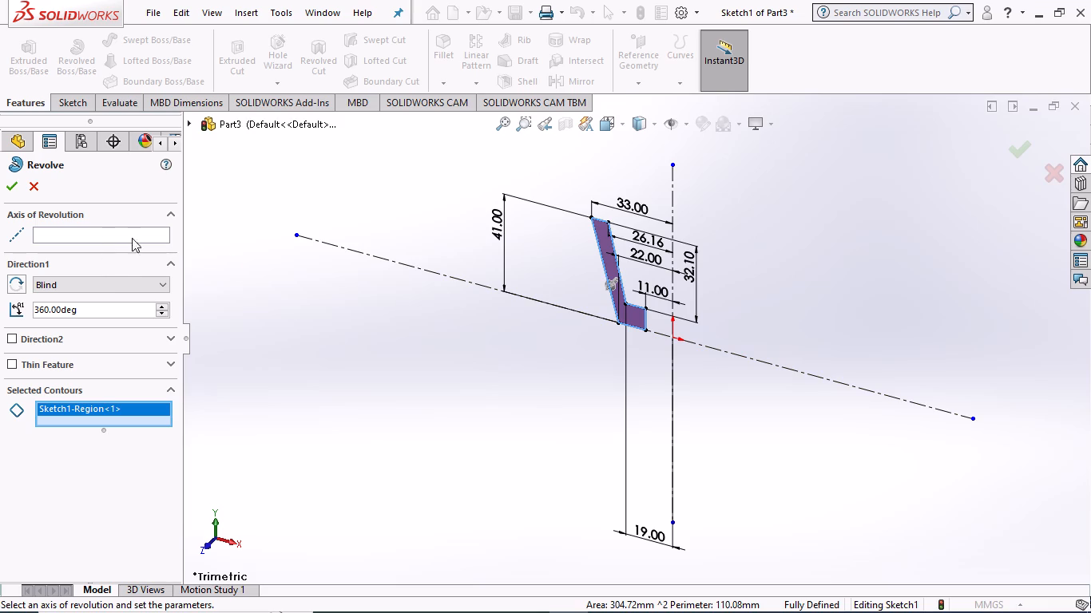
pyautogui.click(117, 237)
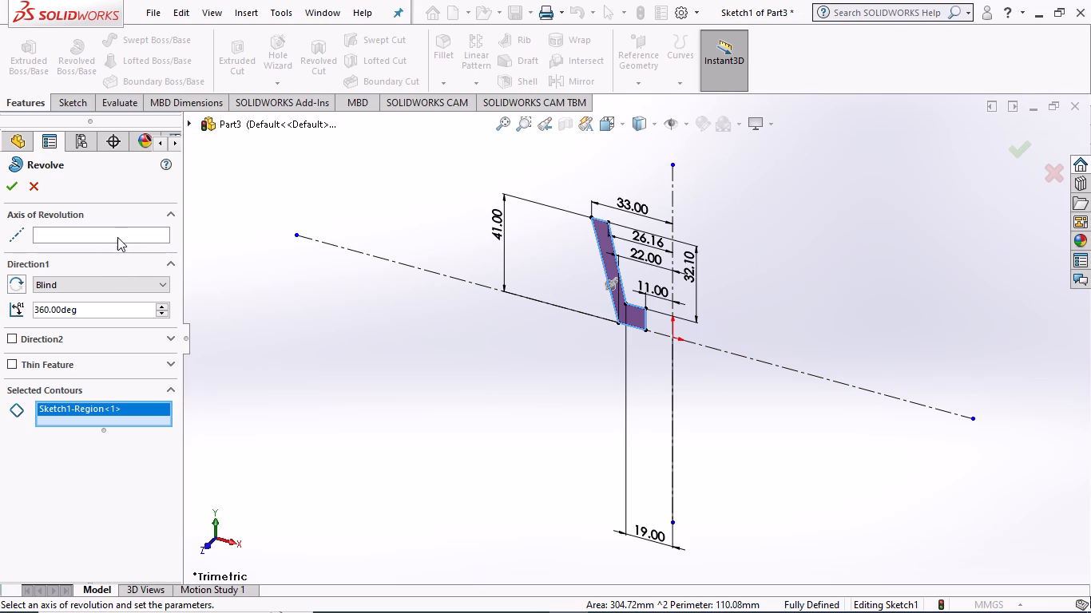
pyautogui.click(121, 231)
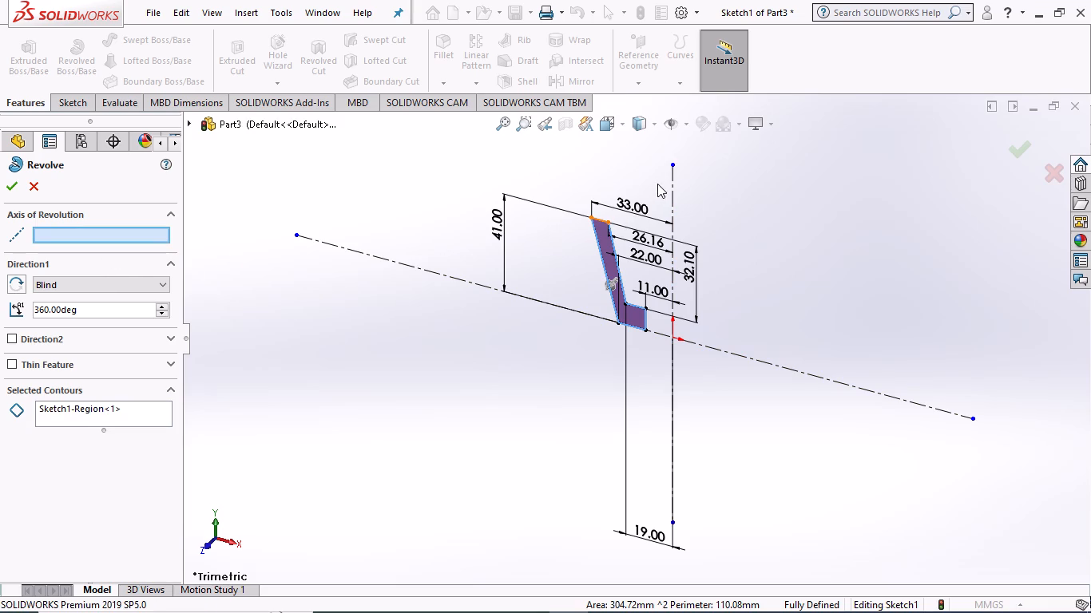
pyautogui.click(669, 179)
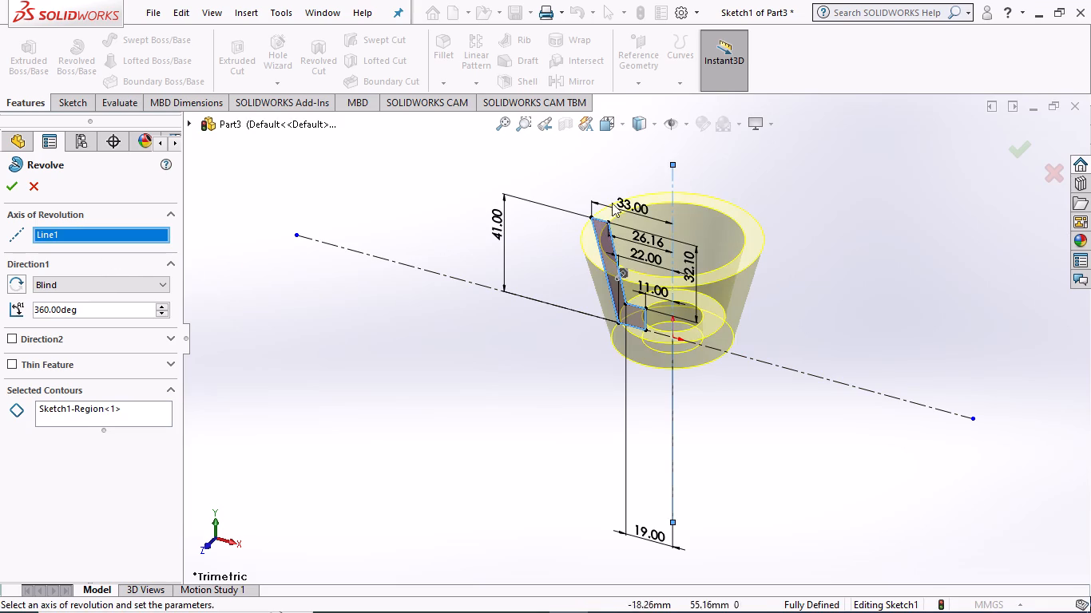
pyautogui.click(11, 186)
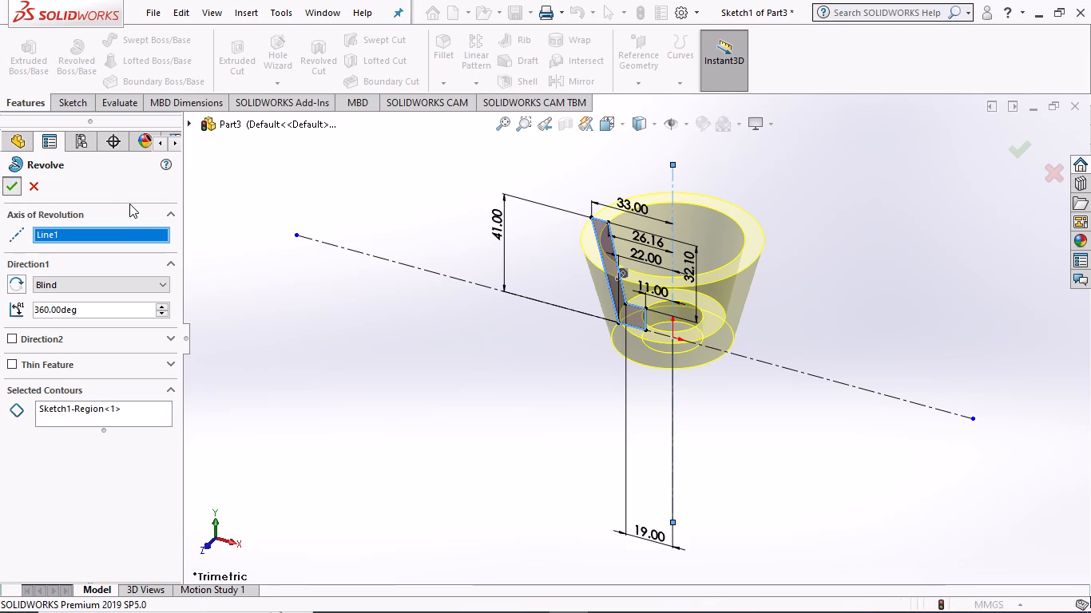
pyautogui.click(393, 326)
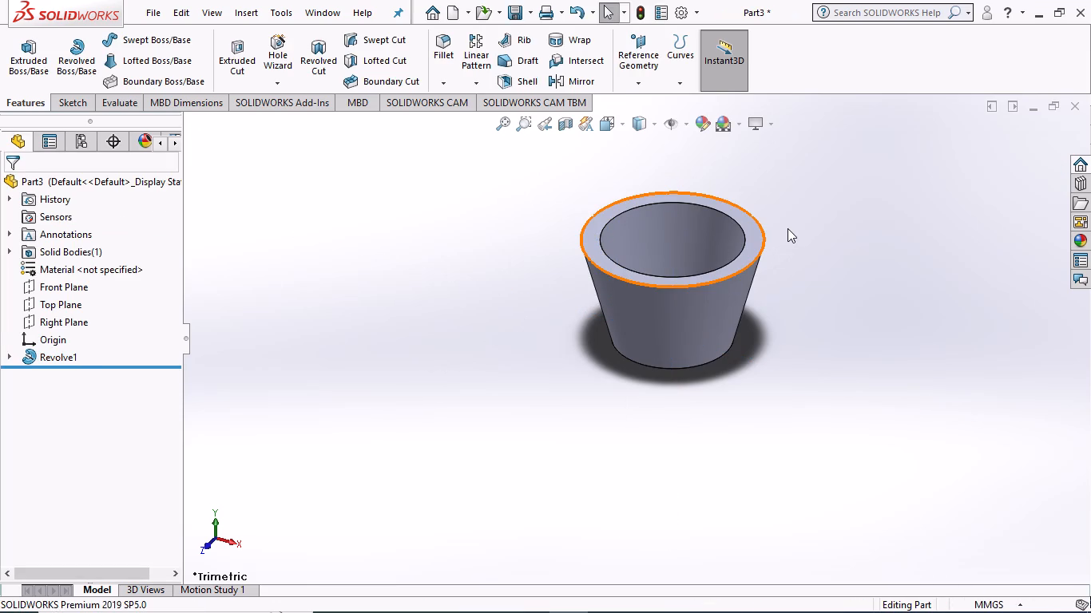
# Start a new sketch on the Front Plane, facing the sketch plane.
pyautogui.scroll(-1, 788, 228)
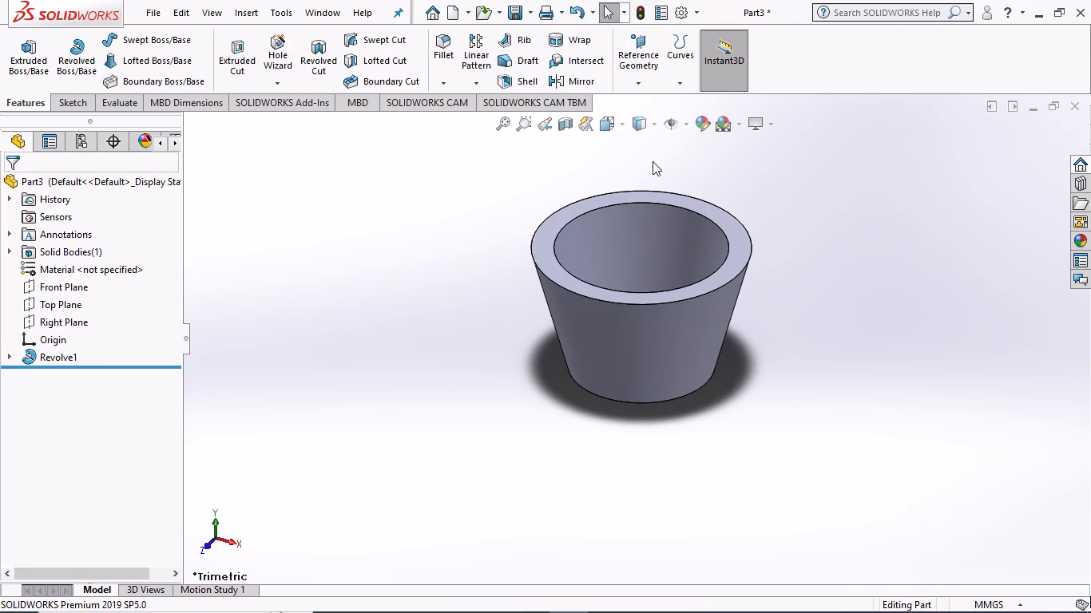
pyautogui.scroll(-1, 653, 161)
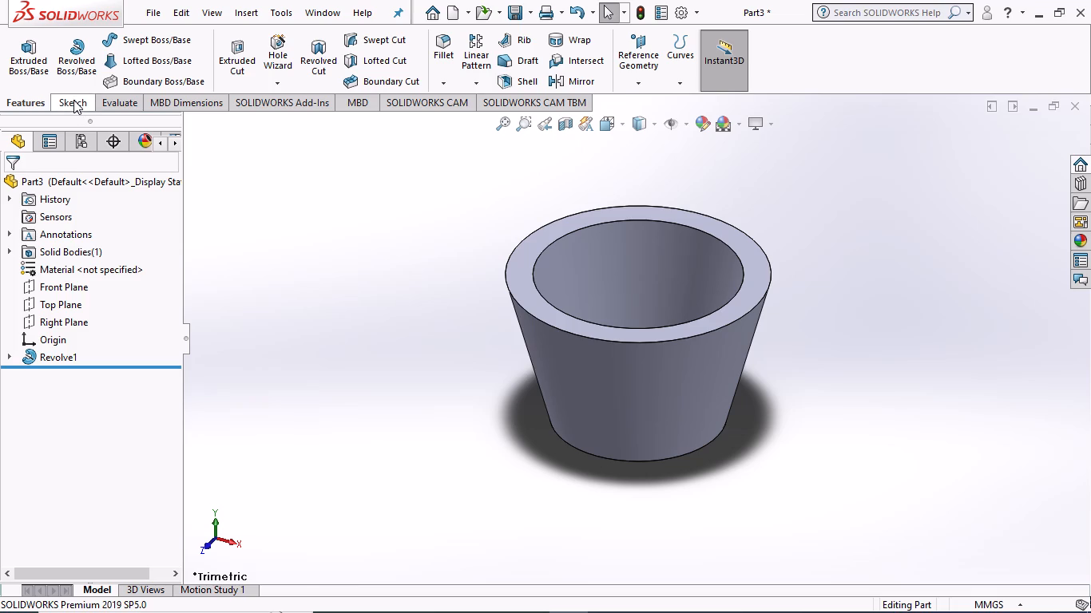
pyautogui.click(33, 287)
pyautogui.click(46, 271)
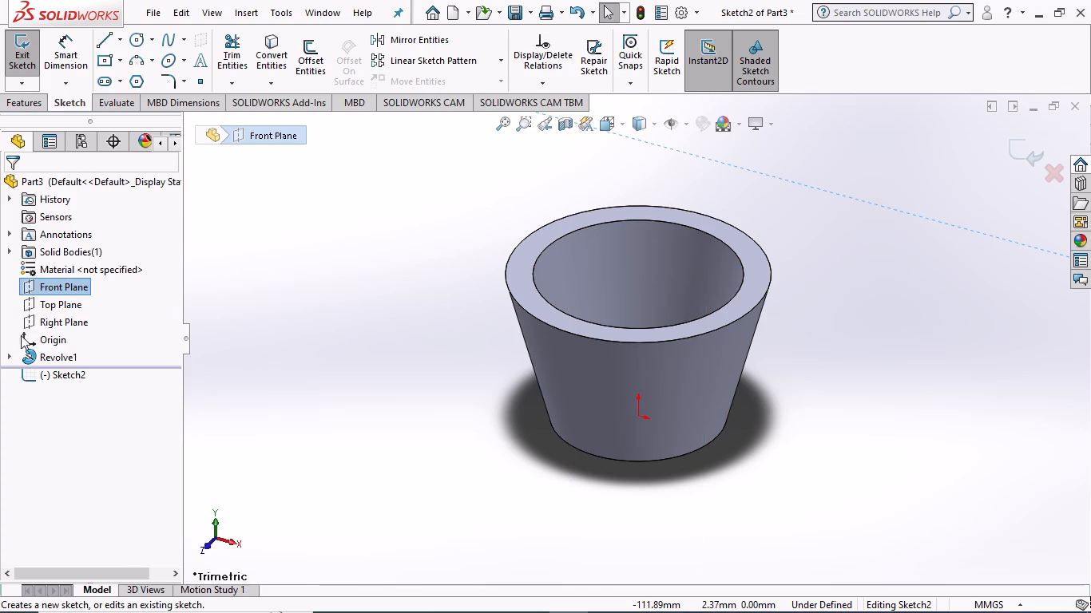
pyautogui.rightClick(42, 371)
pyautogui.click(241, 423)
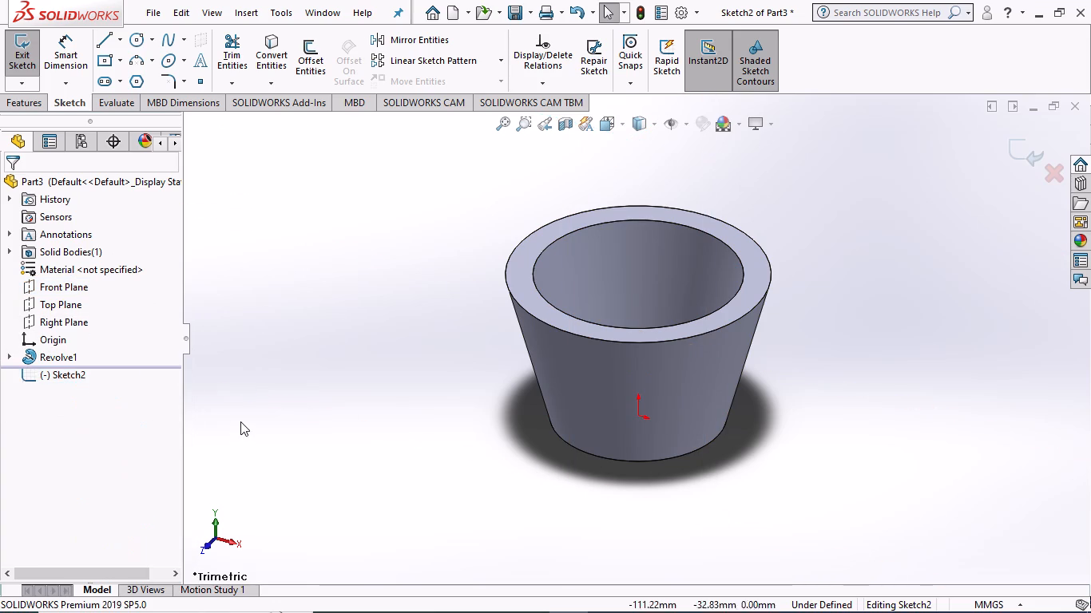
pyautogui.click(22, 377)
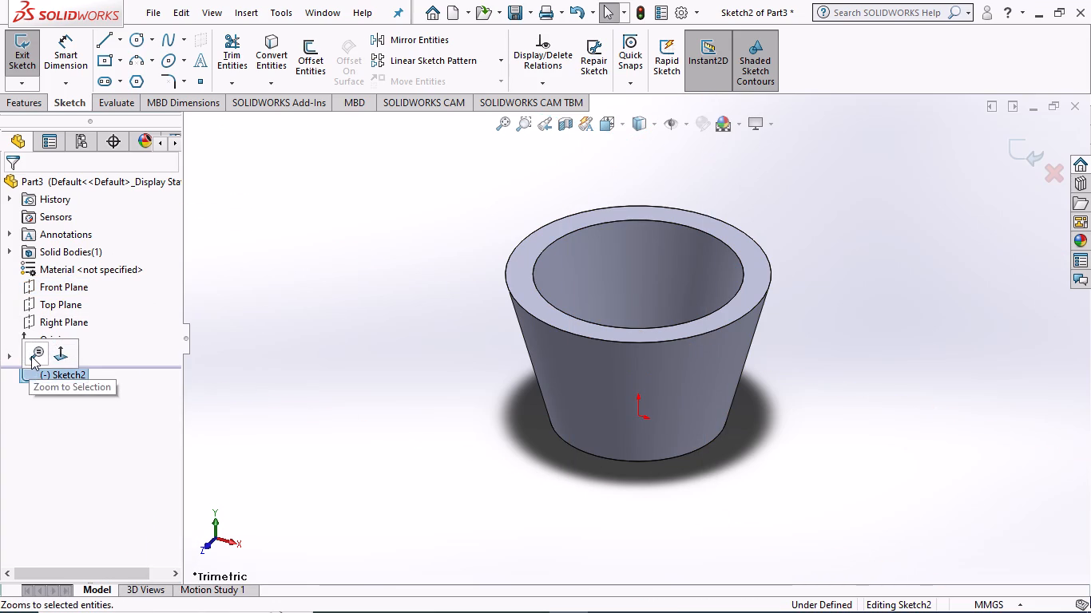
pyautogui.click(31, 356)
pyautogui.click(362, 372)
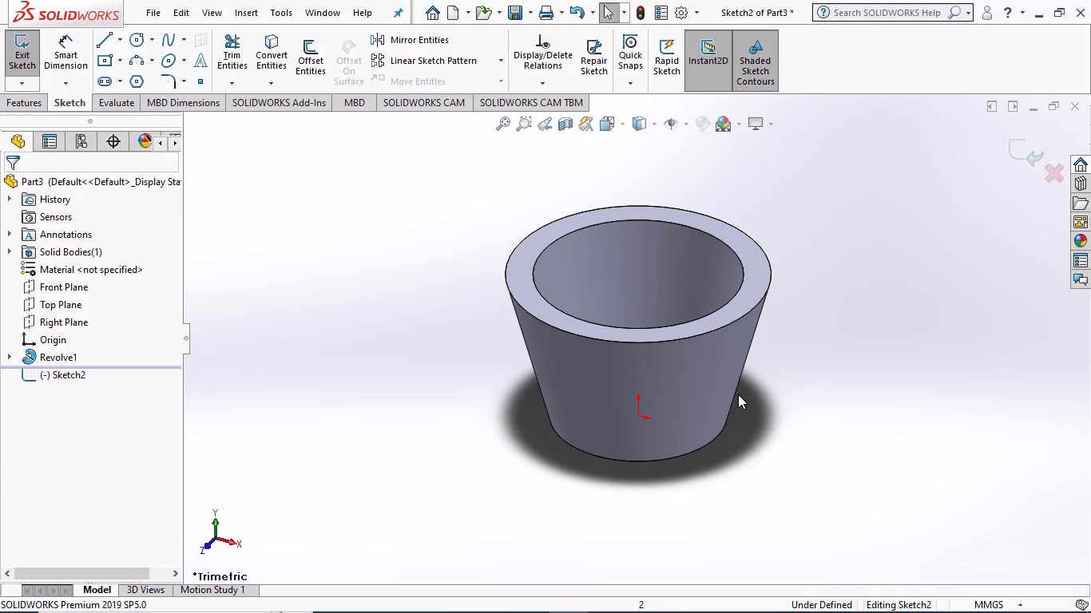
pyautogui.moveTo(767, 384); pyautogui.dragTo(819, 370, button='middle')
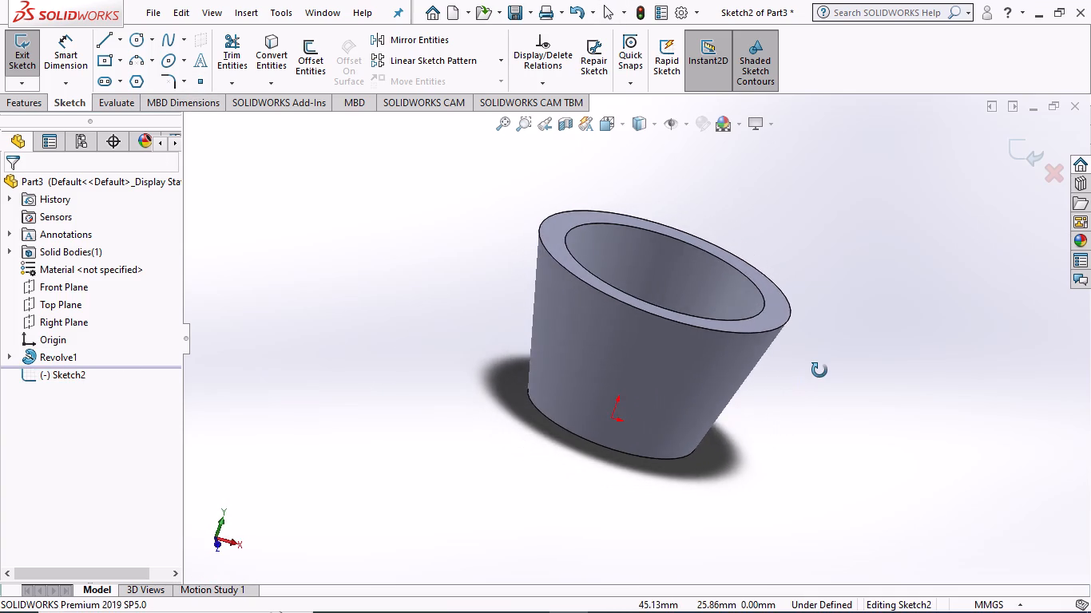
pyautogui.moveTo(819, 370); pyautogui.dragTo(740, 330, button='middle')
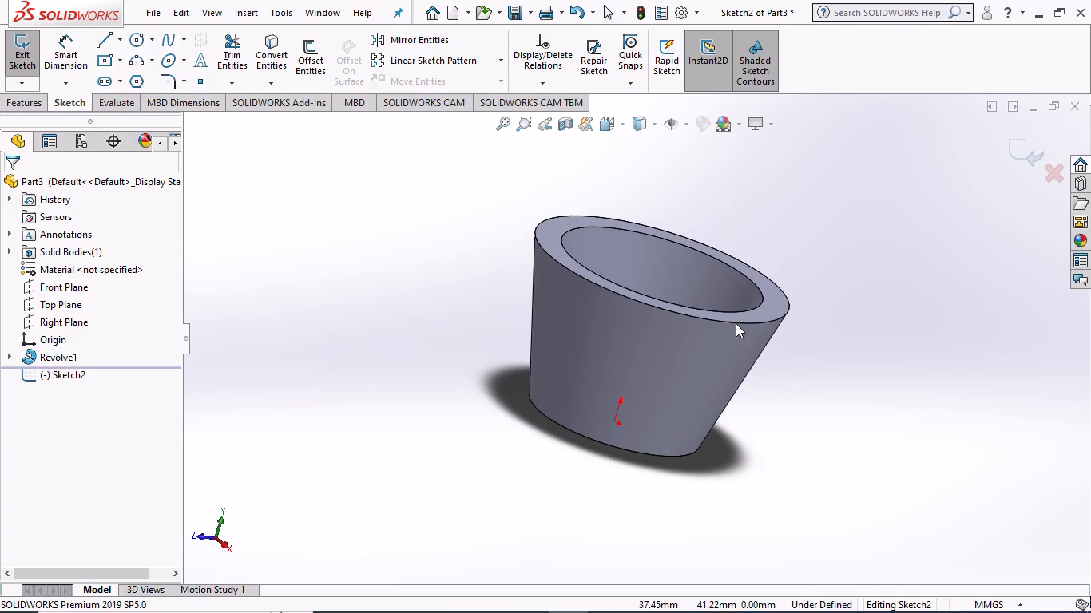
pyautogui.click(619, 125)
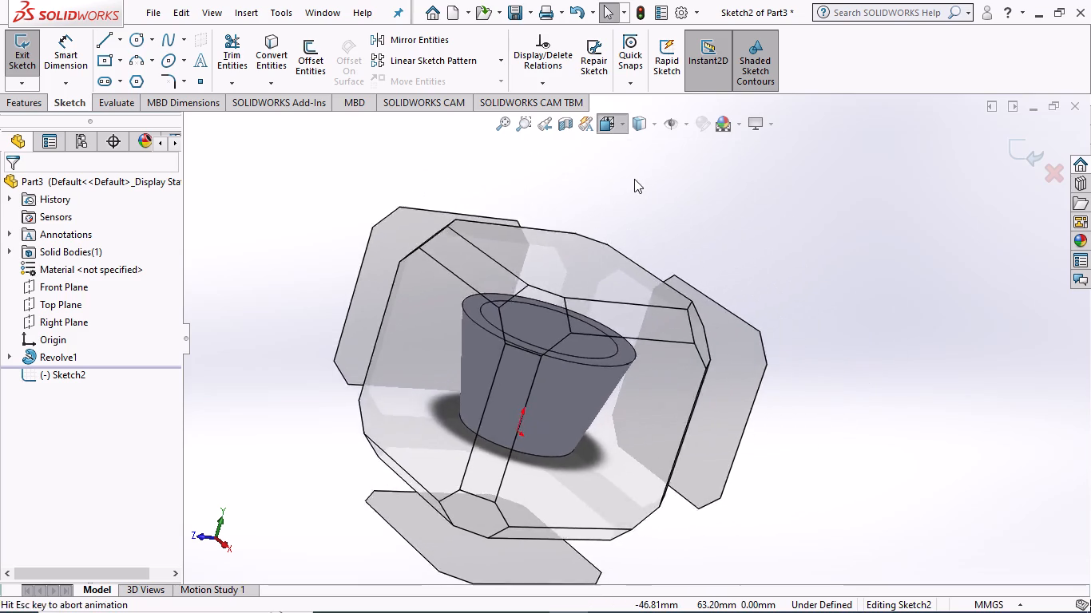
pyautogui.click(634, 189)
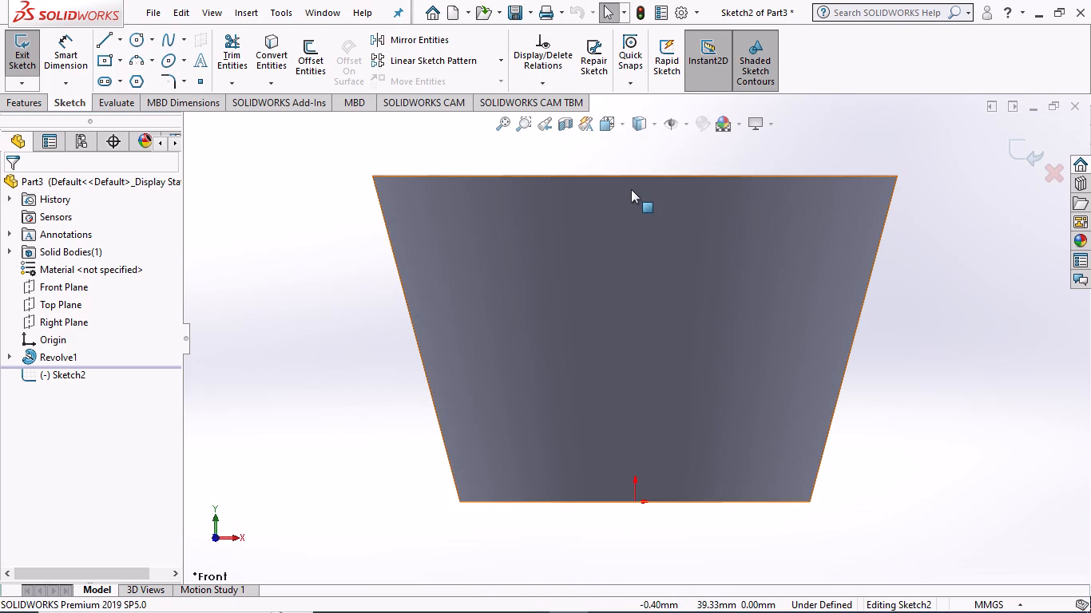
# Sketch a vertical centerline about 48 mm long through the origin, extending past the body's top and bottom edges.
pyautogui.click(117, 38)
pyautogui.click(116, 76)
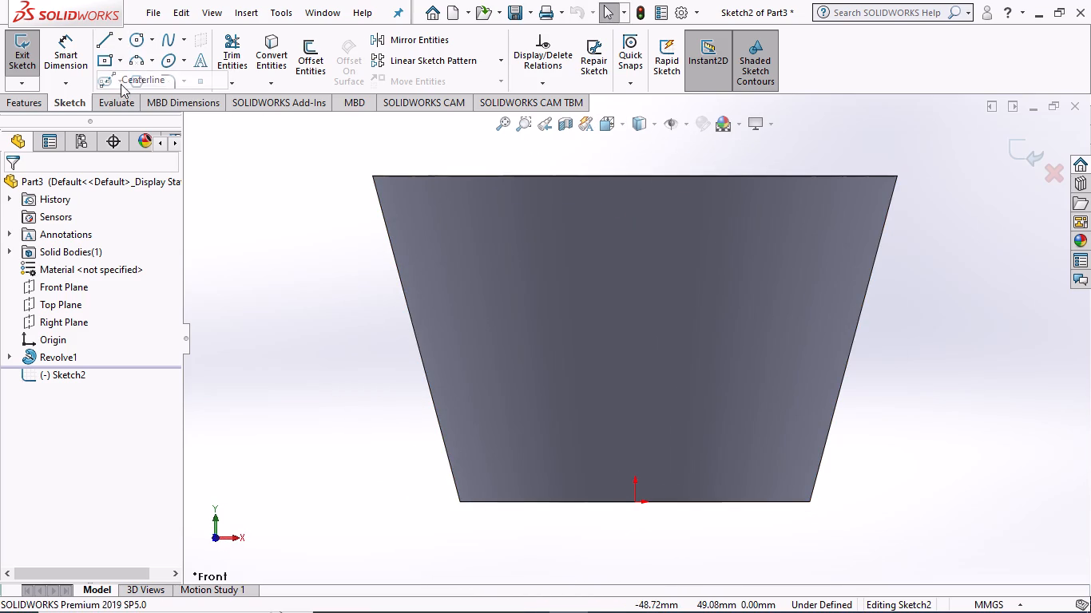
pyautogui.click(633, 163)
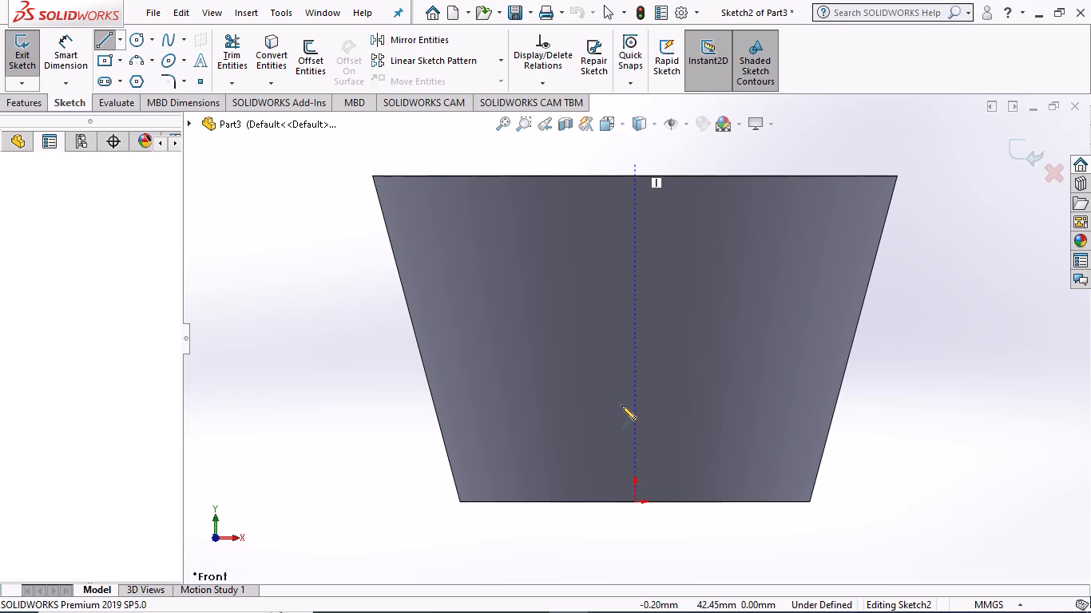
pyautogui.click(634, 544)
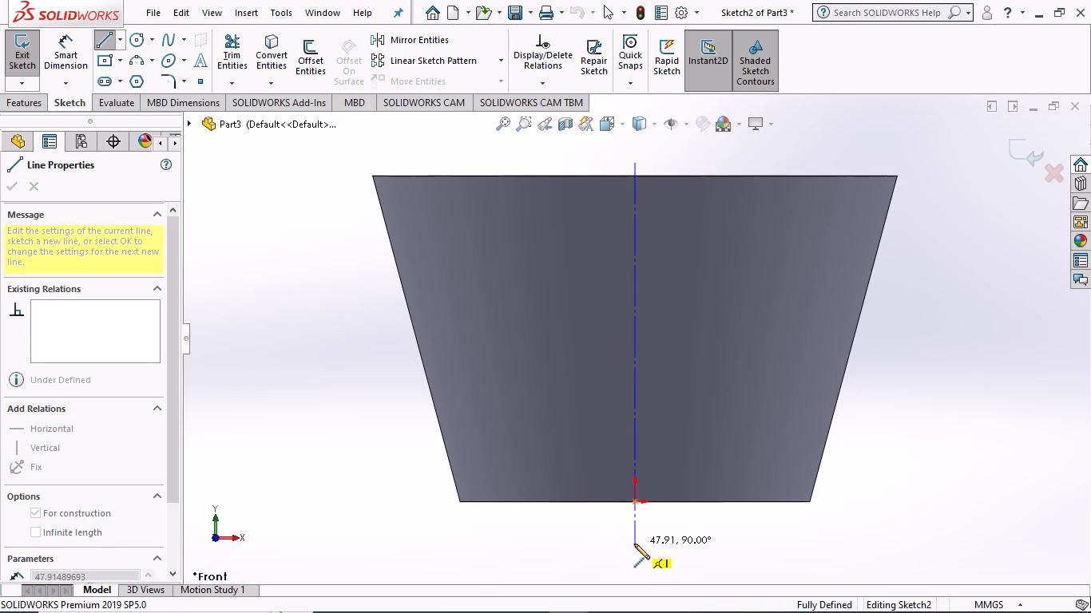
pyautogui.press('Escape')
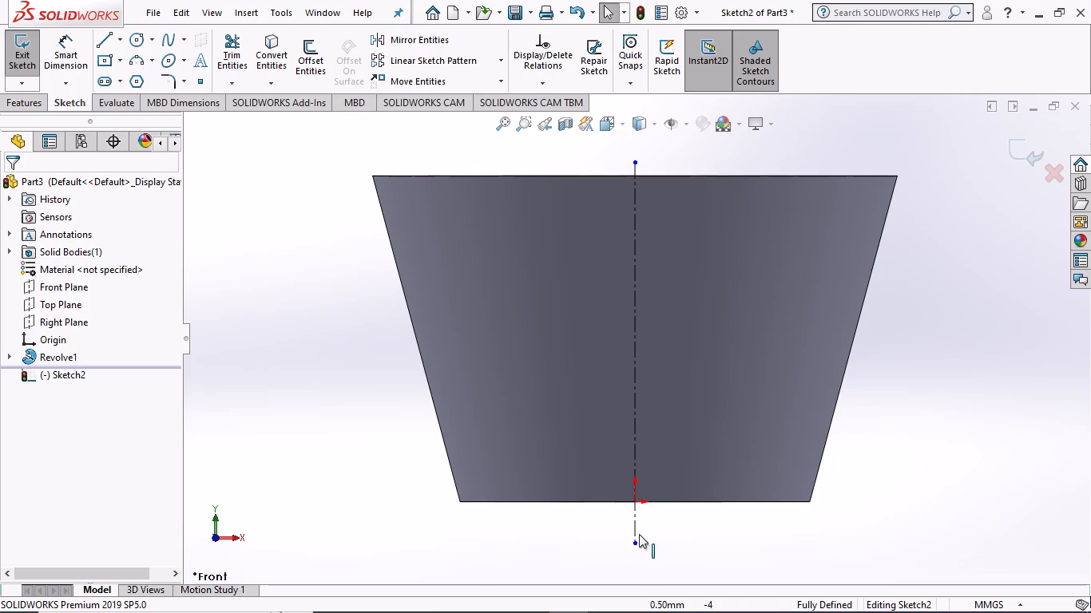
# Sketch a circle about 13.6 mm in diameter, centered where the vertical centerline meets the body's top edge.
pyautogui.click(134, 42)
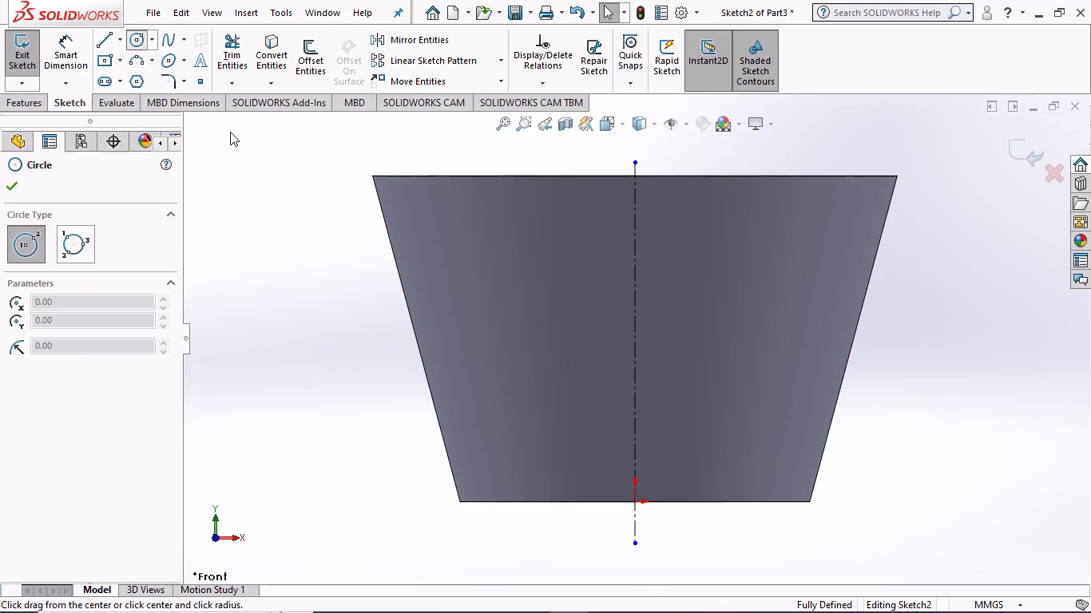
pyautogui.click(633, 176)
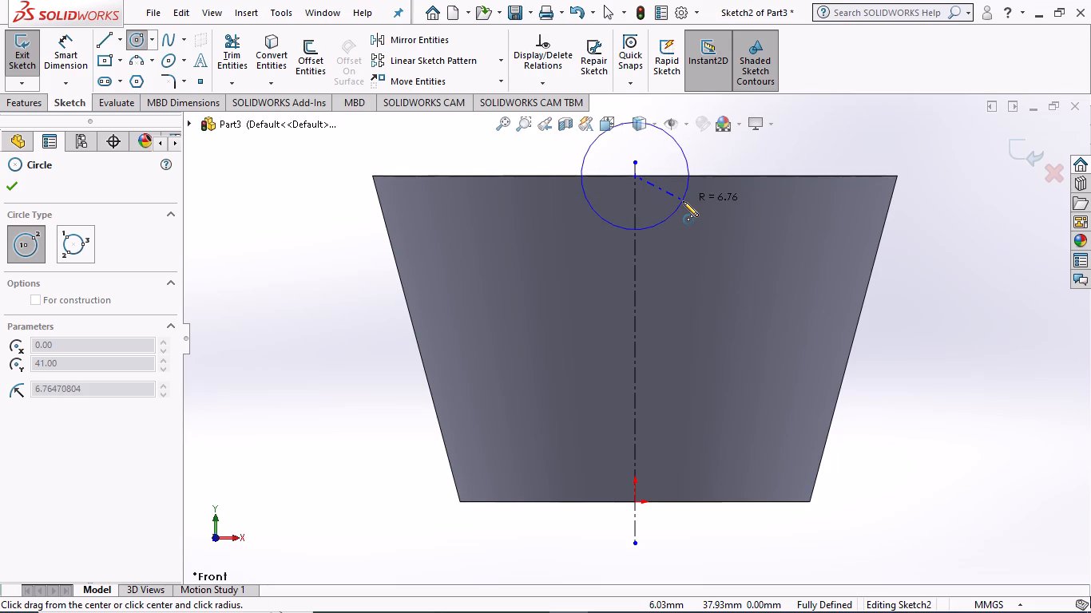
pyautogui.click(683, 201)
pyautogui.press('Escape')
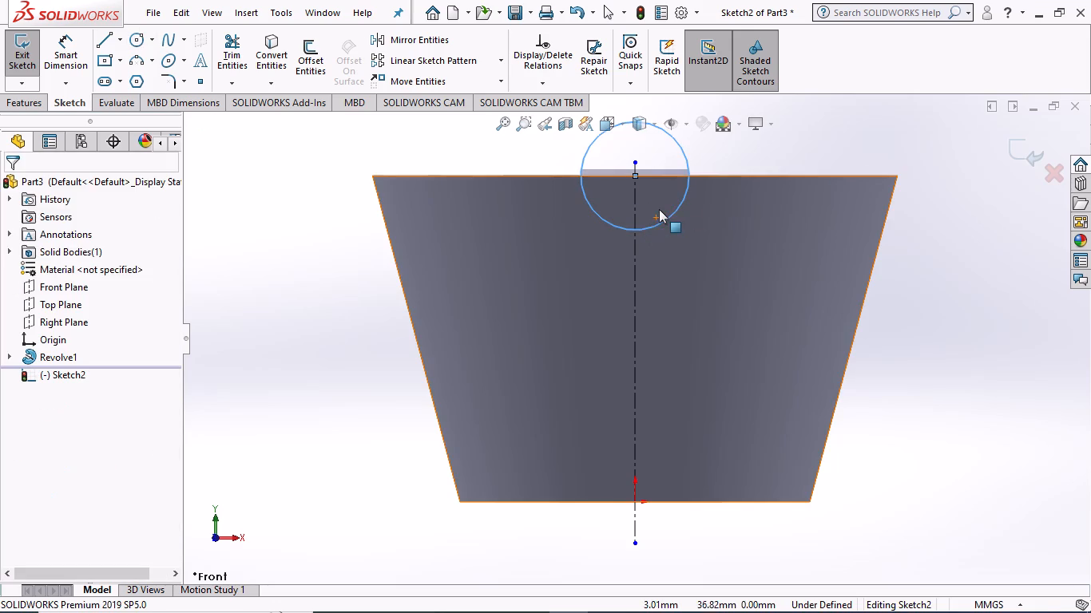
pyautogui.press('Escape')
pyautogui.press('`')
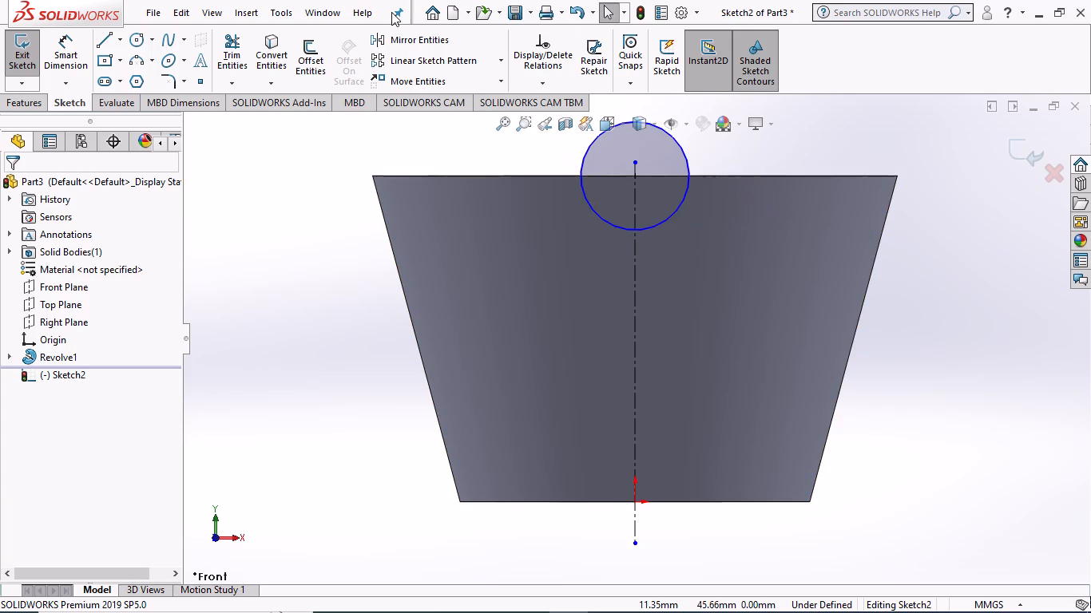
# Dimension the circle's diameter as 10 mm.
pyautogui.click(62, 53)
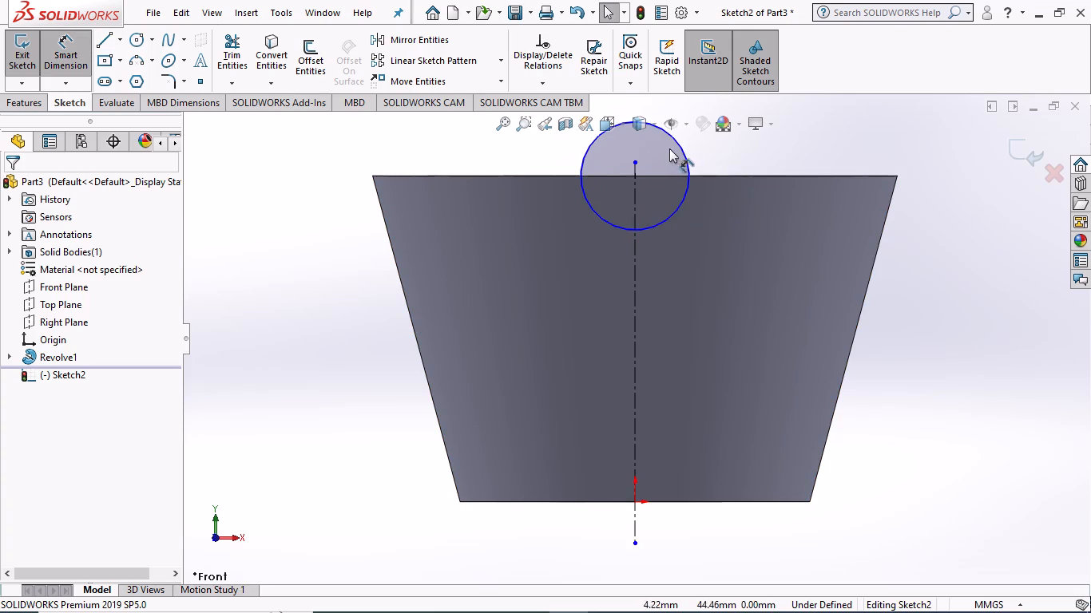
pyautogui.click(680, 146)
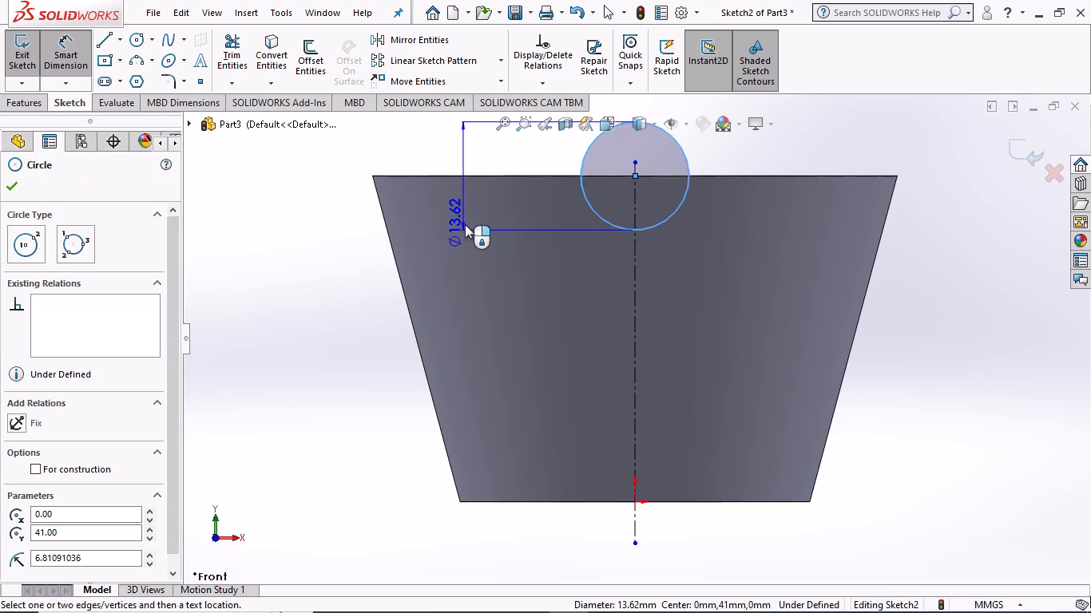
pyautogui.click(521, 246)
pyautogui.write('10')
pyautogui.press('Return')
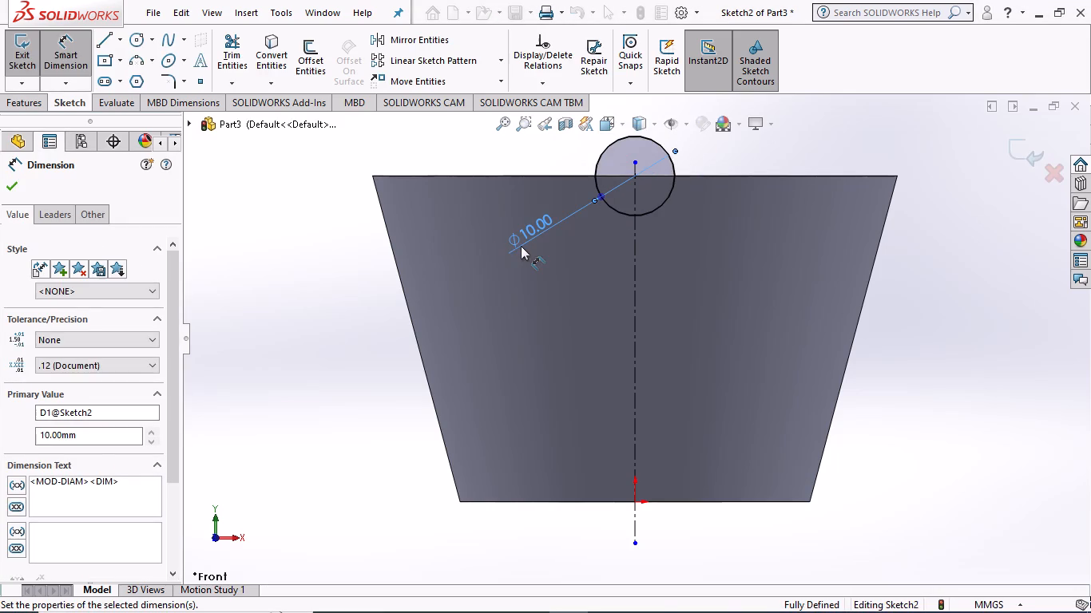
pyautogui.click(12, 188)
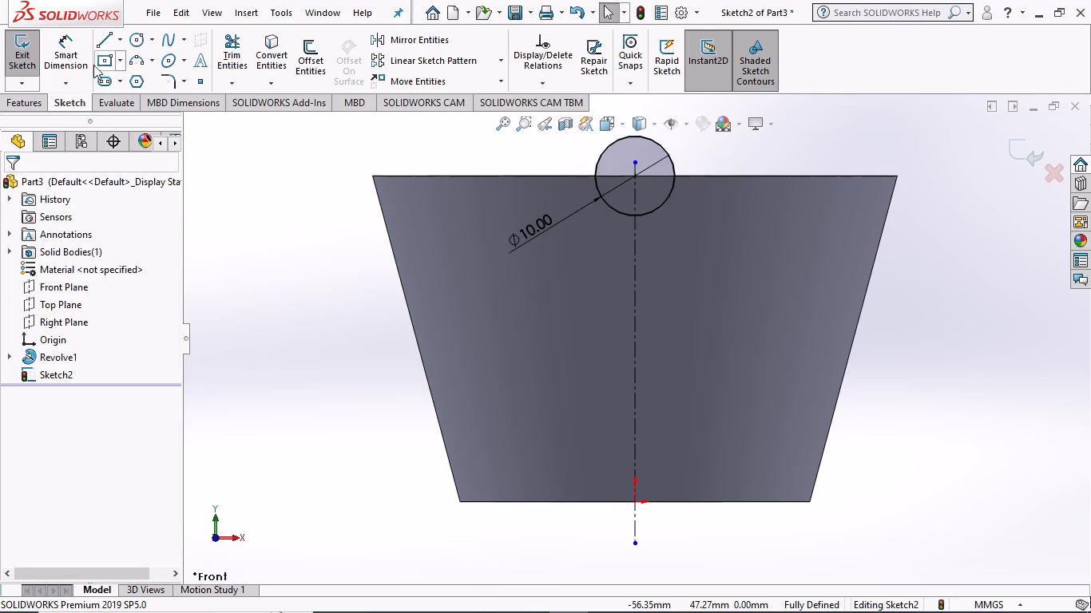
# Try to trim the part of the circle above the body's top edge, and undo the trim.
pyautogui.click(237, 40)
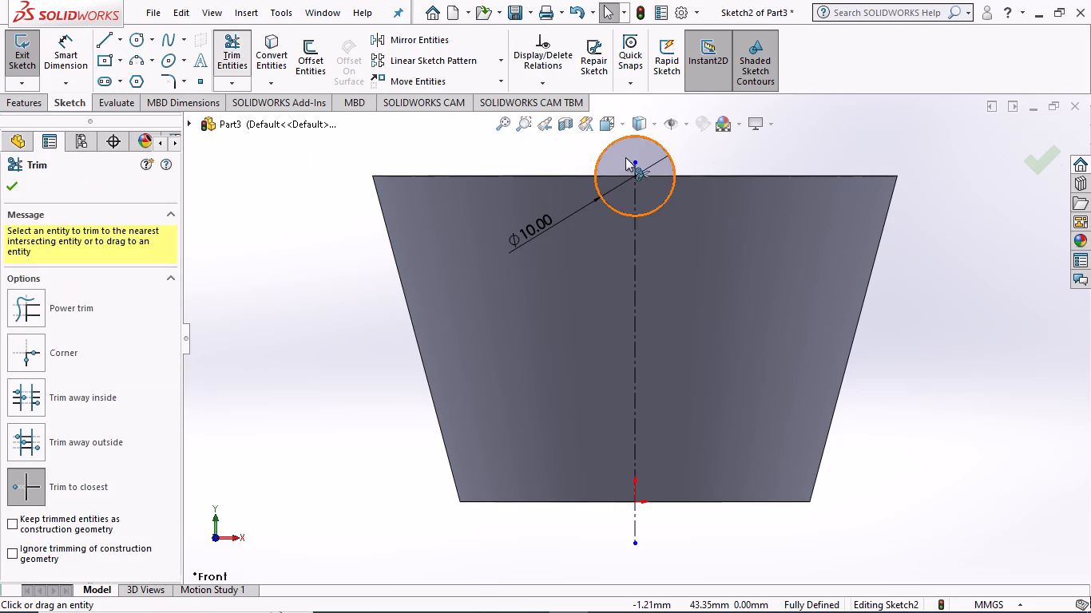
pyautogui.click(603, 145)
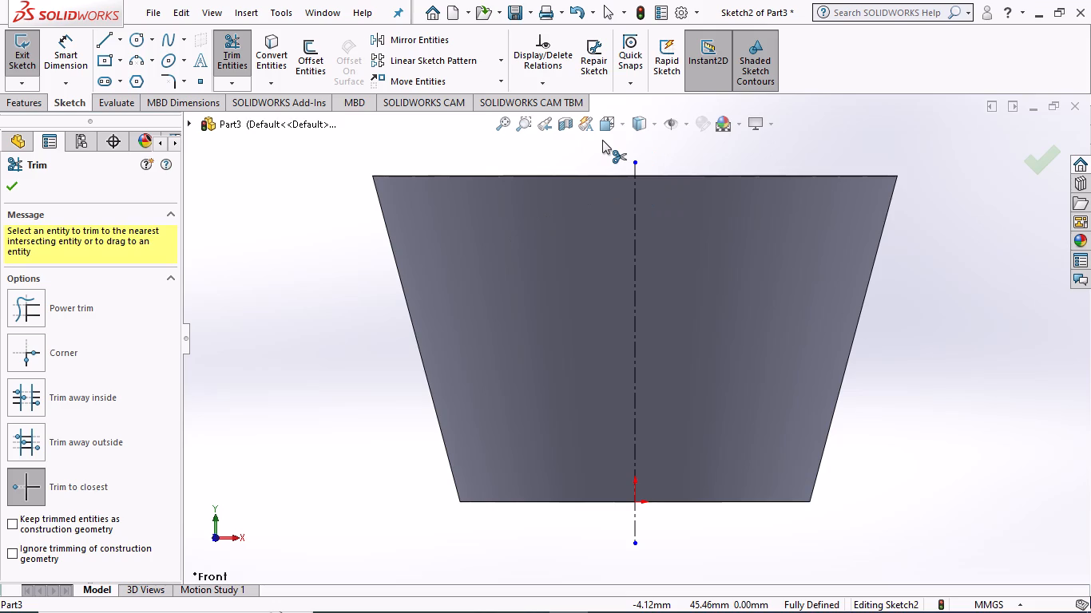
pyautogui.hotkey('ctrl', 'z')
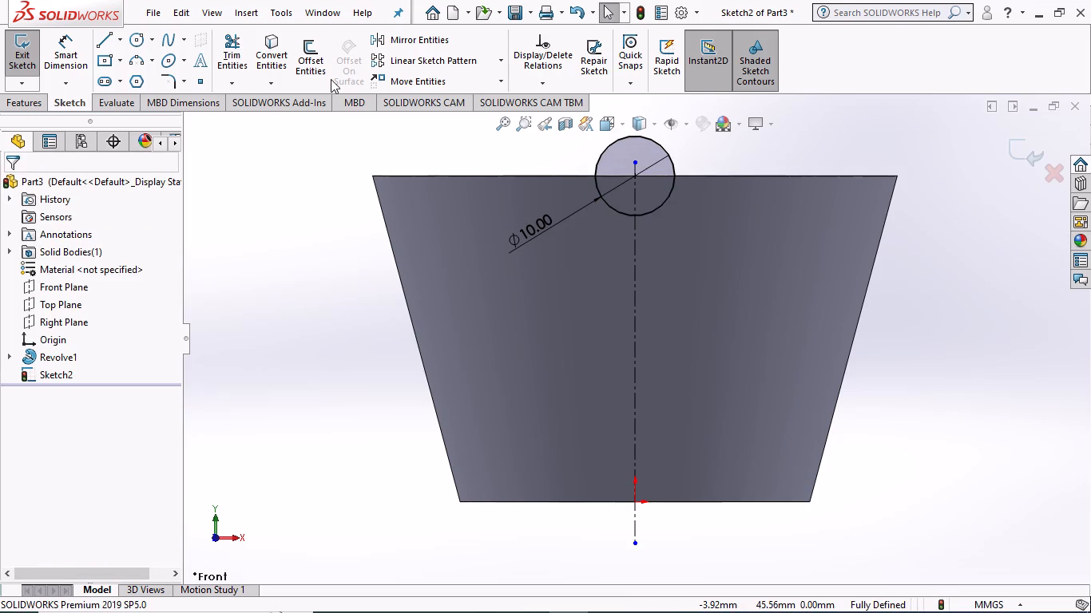
# Sketch a horizontal line about 10 mm long across the circle's diameter, along the body's top edge.
pyautogui.click(233, 53)
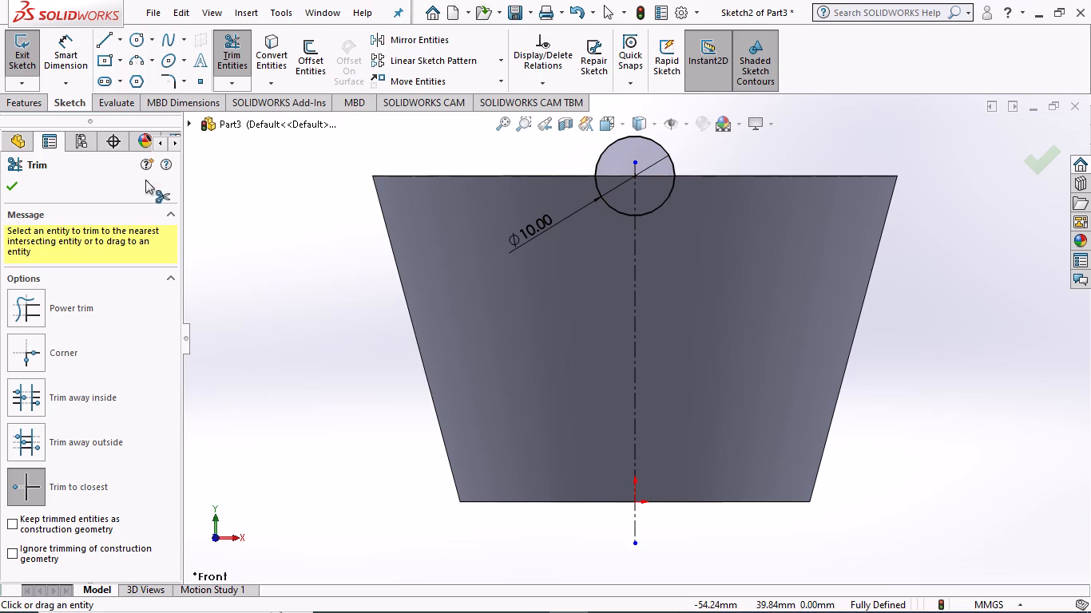
pyautogui.click(6, 185)
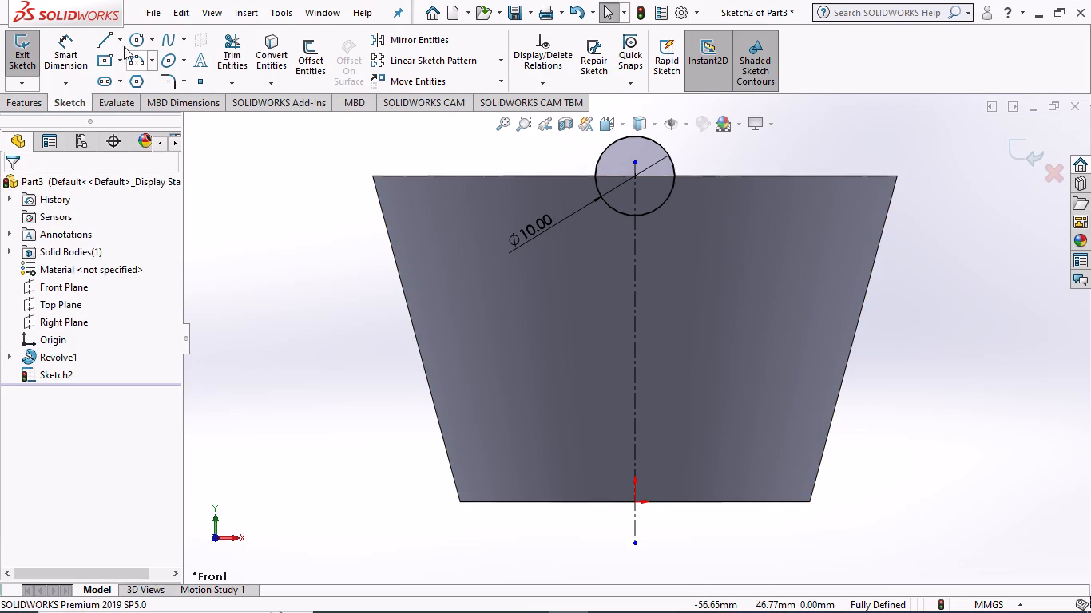
pyautogui.click(97, 34)
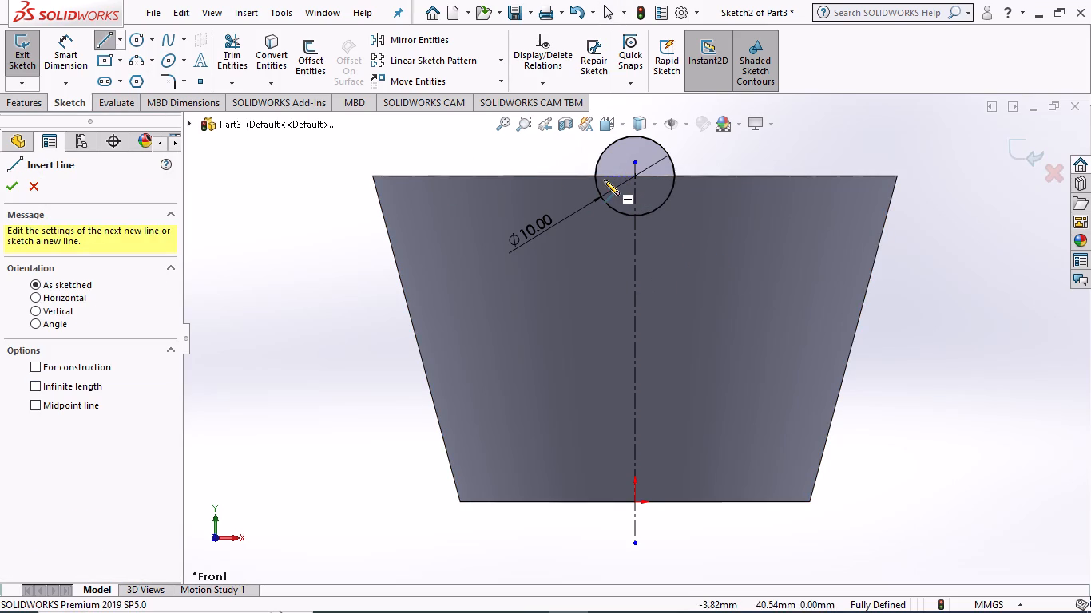
pyautogui.click(593, 176)
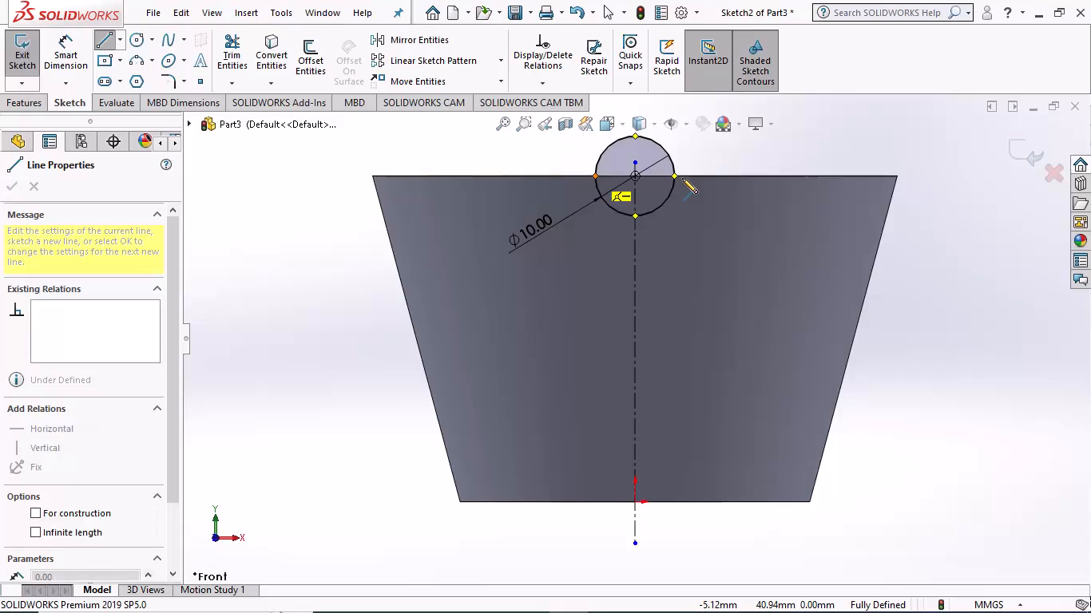
pyautogui.click(676, 178)
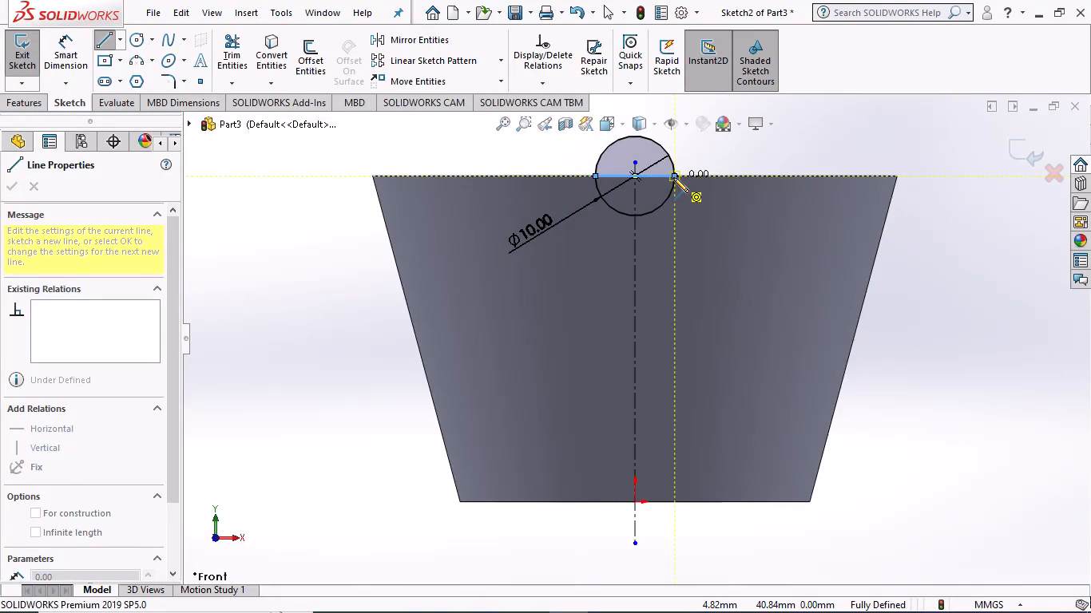
pyautogui.press('Escape')
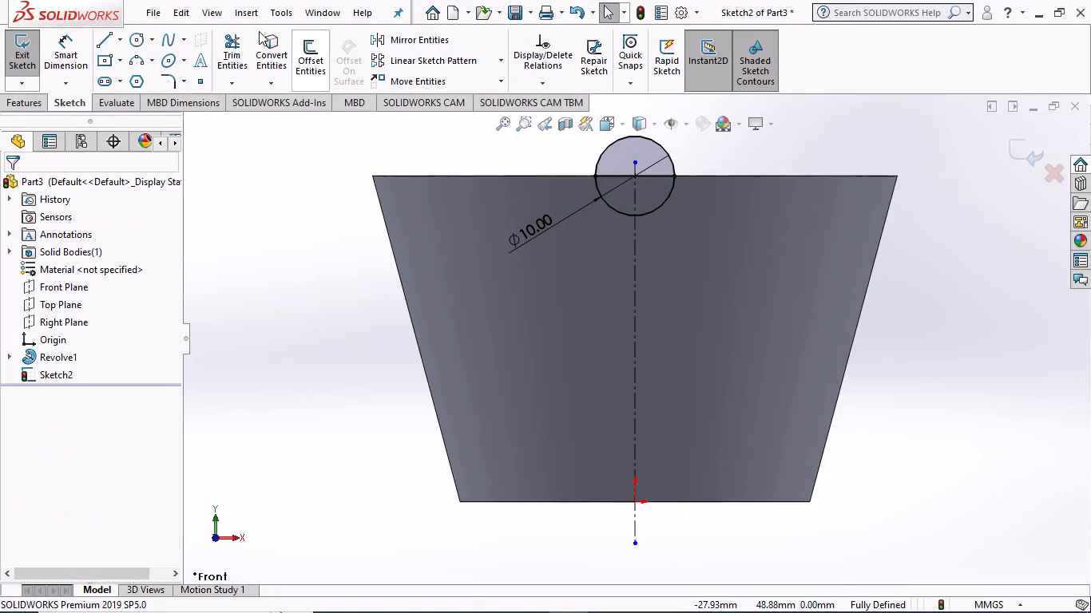
# Trim away the half of the circle above the horizontal line, leaving the lower semicircle.
pyautogui.click(229, 50)
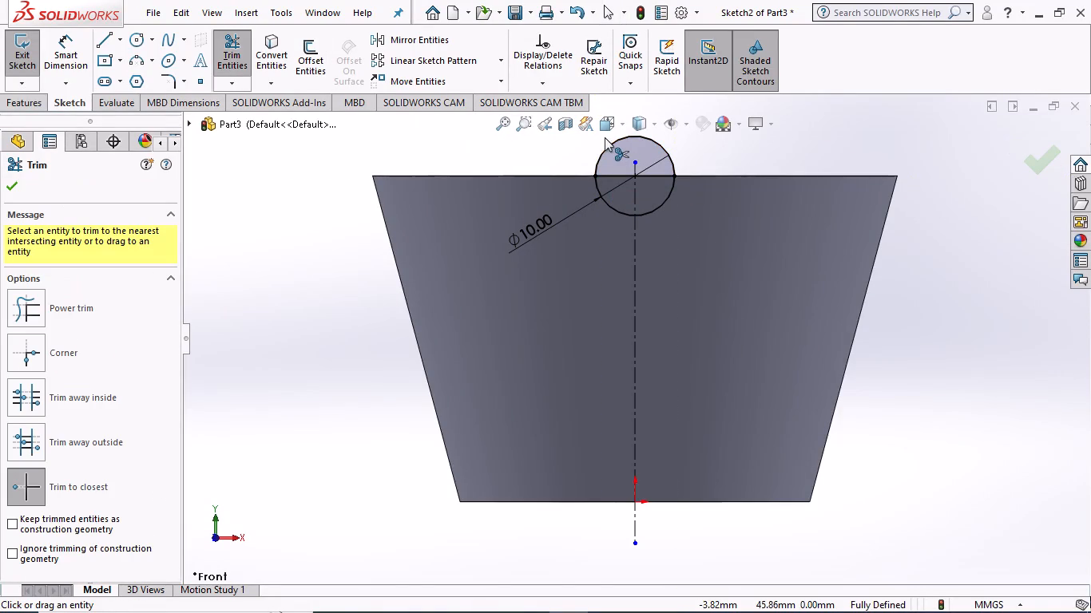
pyautogui.click(605, 144)
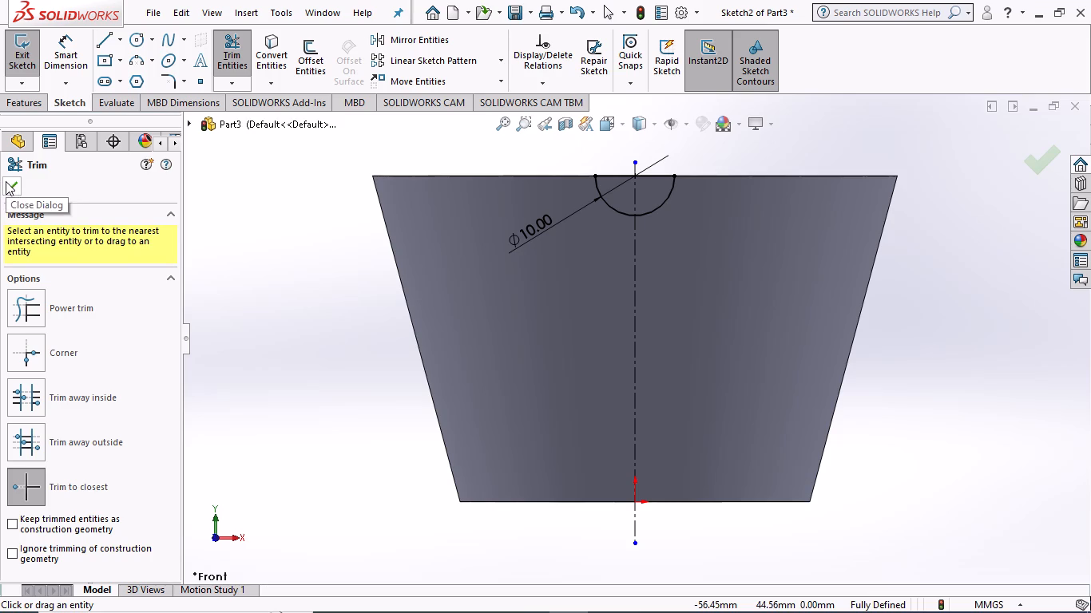
pyautogui.click(6, 181)
# Cut-extrude the semicircle through the body's rim with a Mid Plane end condition and a 70 mm depth.
pyautogui.click(32, 98)
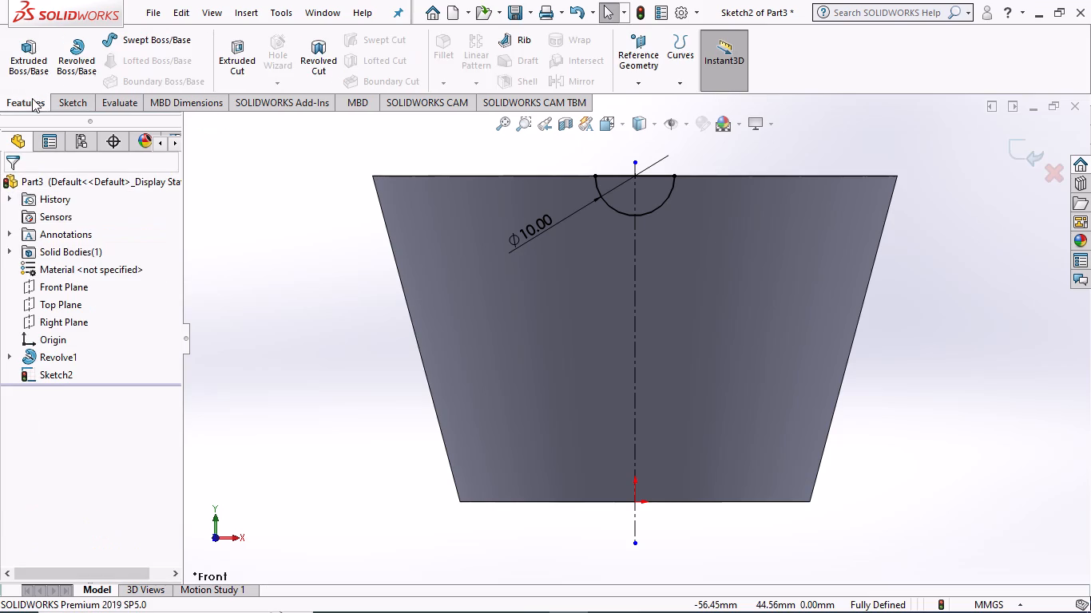
pyautogui.click(231, 65)
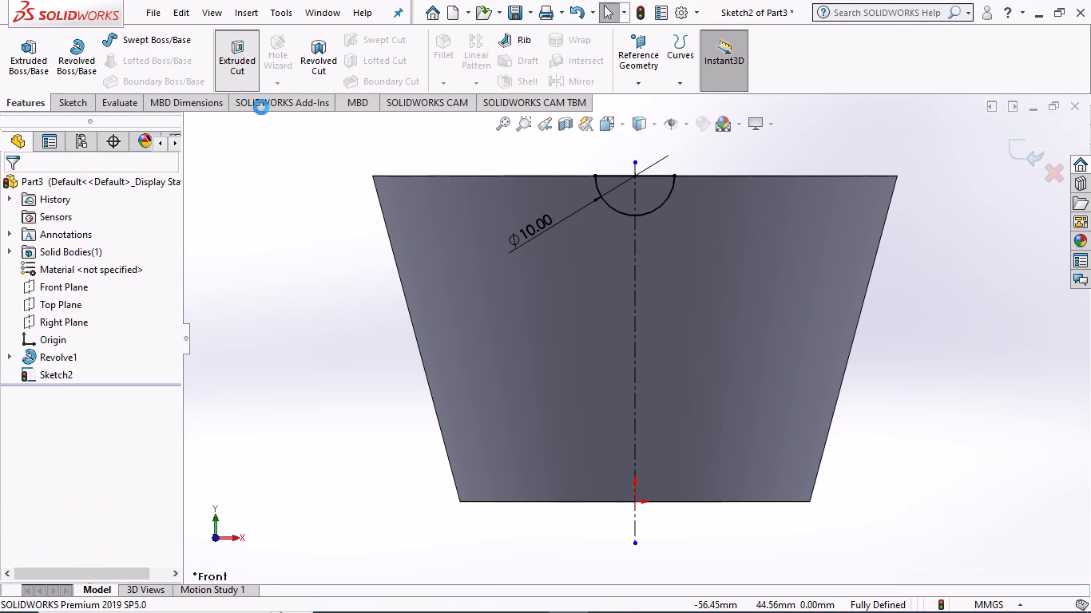
pyautogui.click(649, 201)
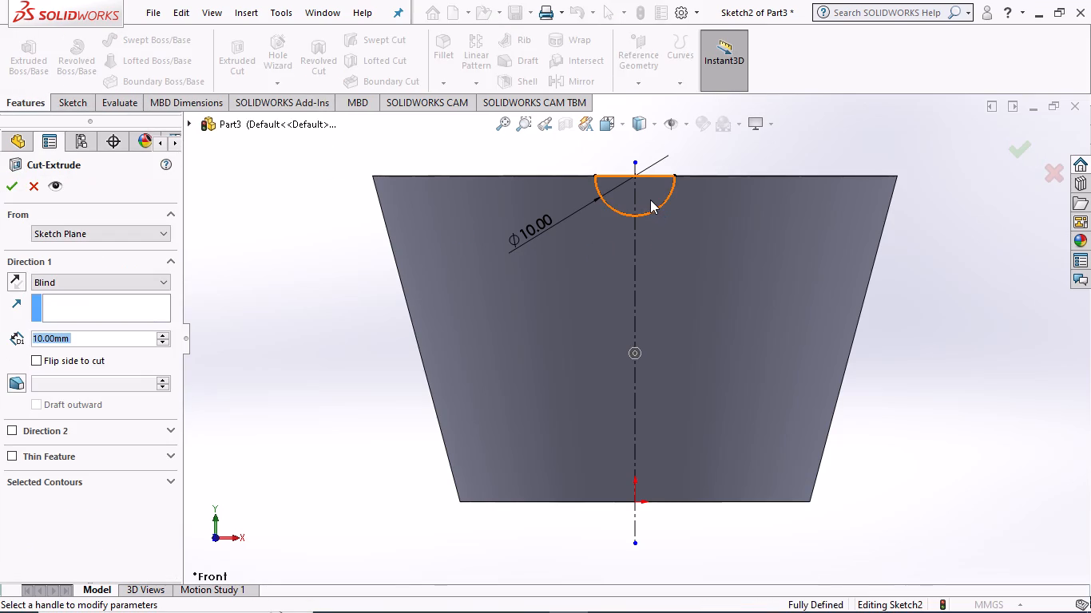
pyautogui.click(161, 332)
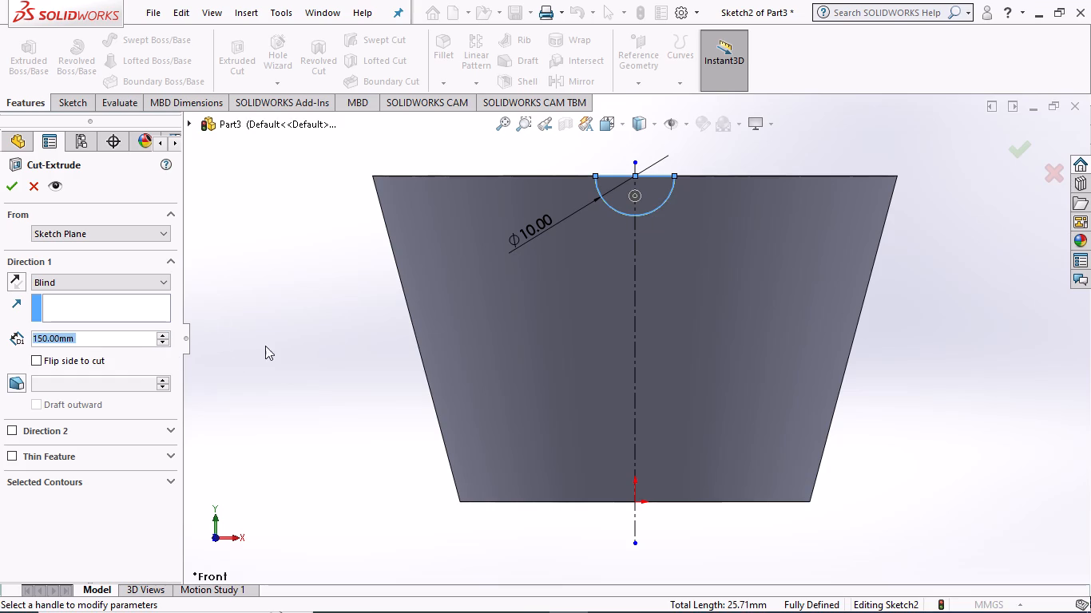
pyautogui.moveTo(248, 397); pyautogui.dragTo(305, 448, button='middle')
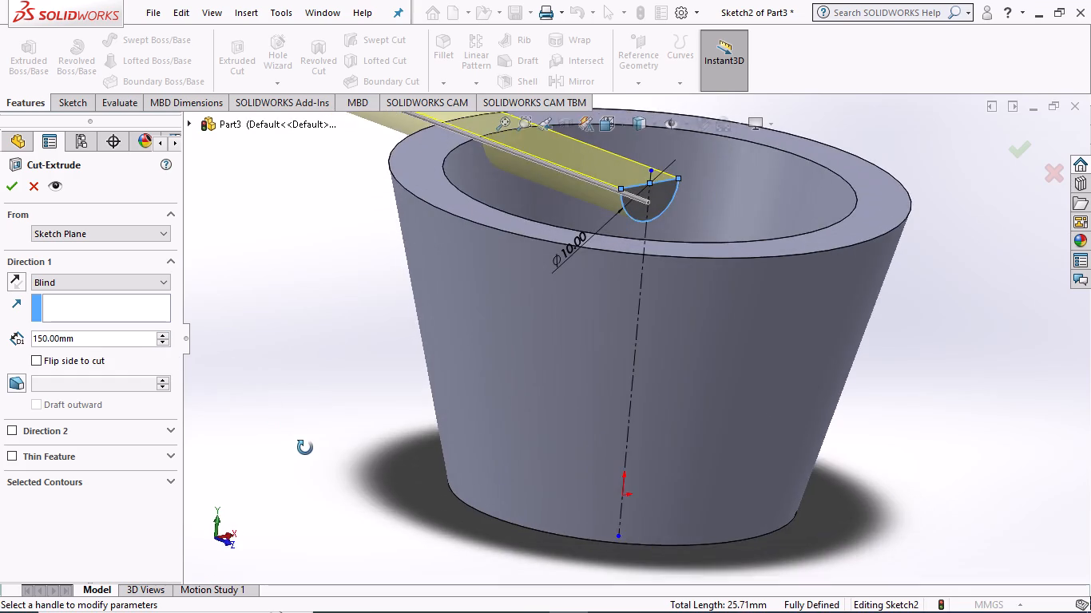
pyautogui.moveTo(305, 448); pyautogui.dragTo(265, 398, button='middle')
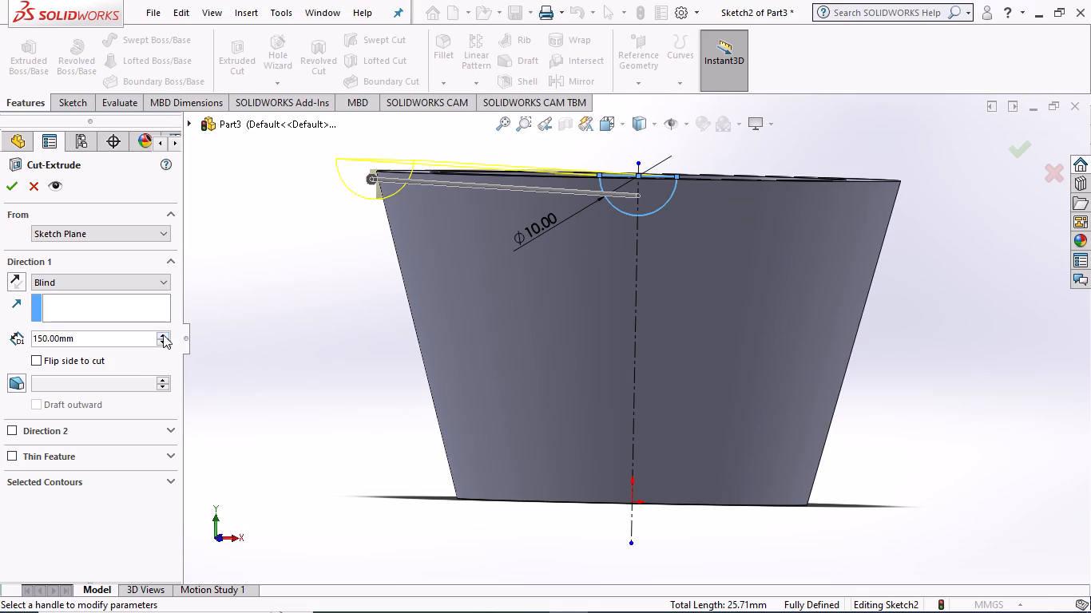
pyautogui.click(162, 283)
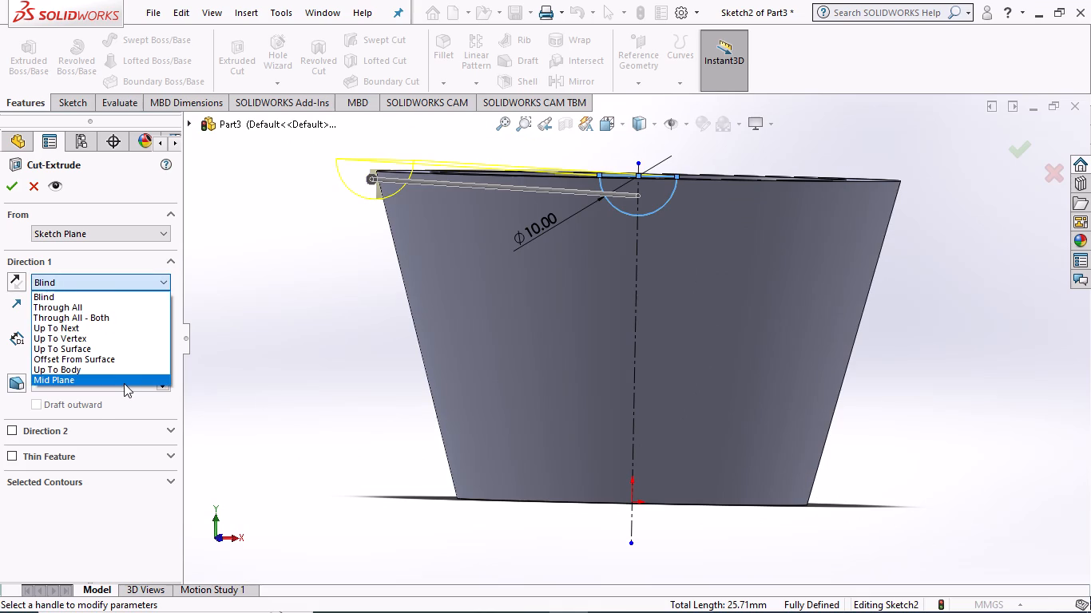
pyautogui.click(124, 383)
pyautogui.moveTo(216, 304); pyautogui.dragTo(261, 319, button='middle')
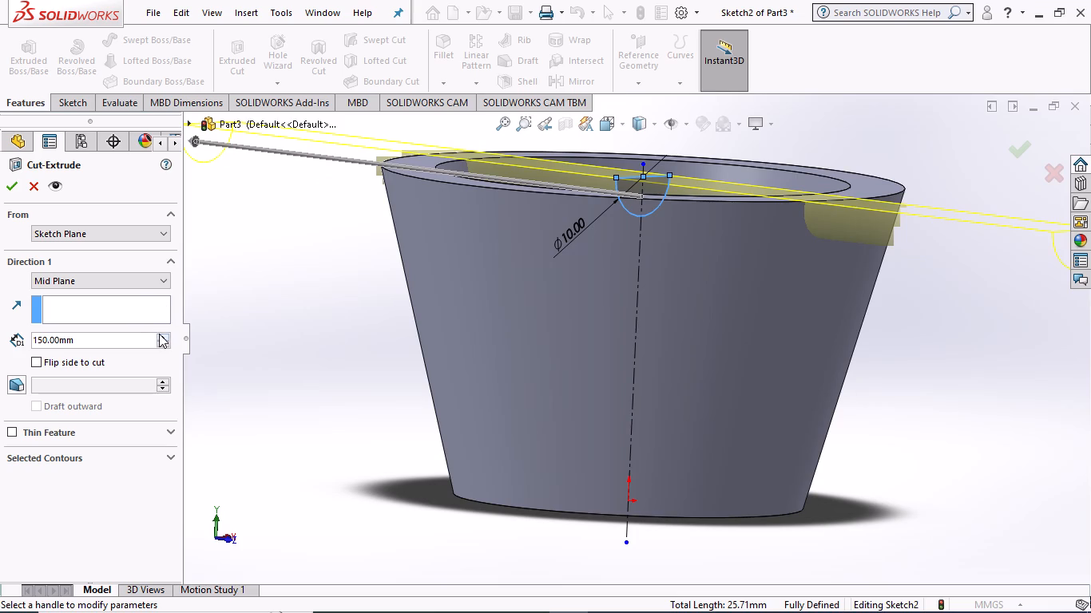
pyautogui.tripleClick(161, 343)
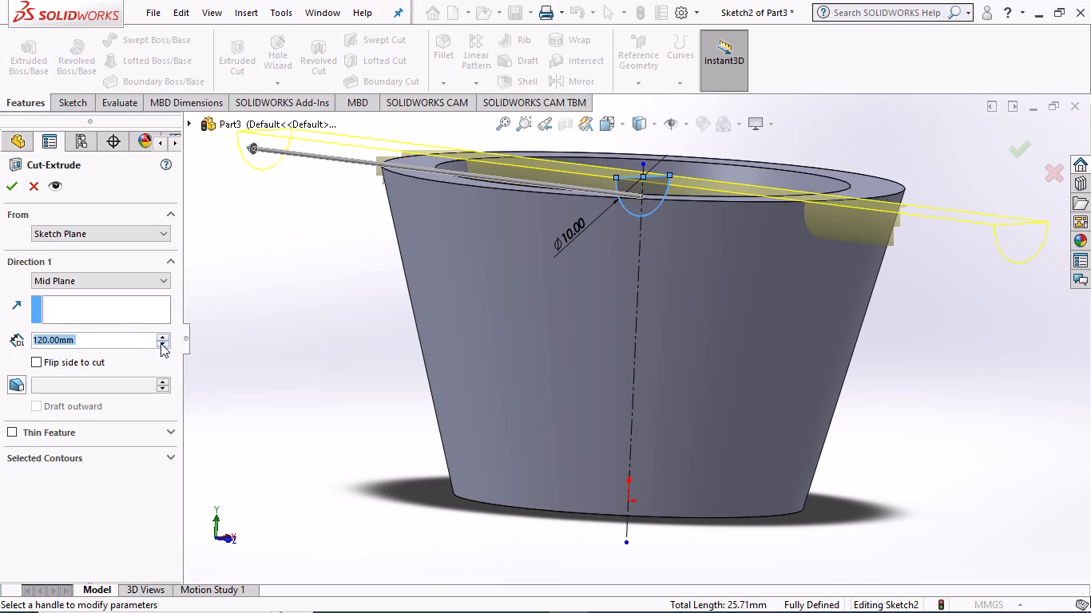
pyautogui.tripleClick(161, 343)
pyautogui.click(161, 343)
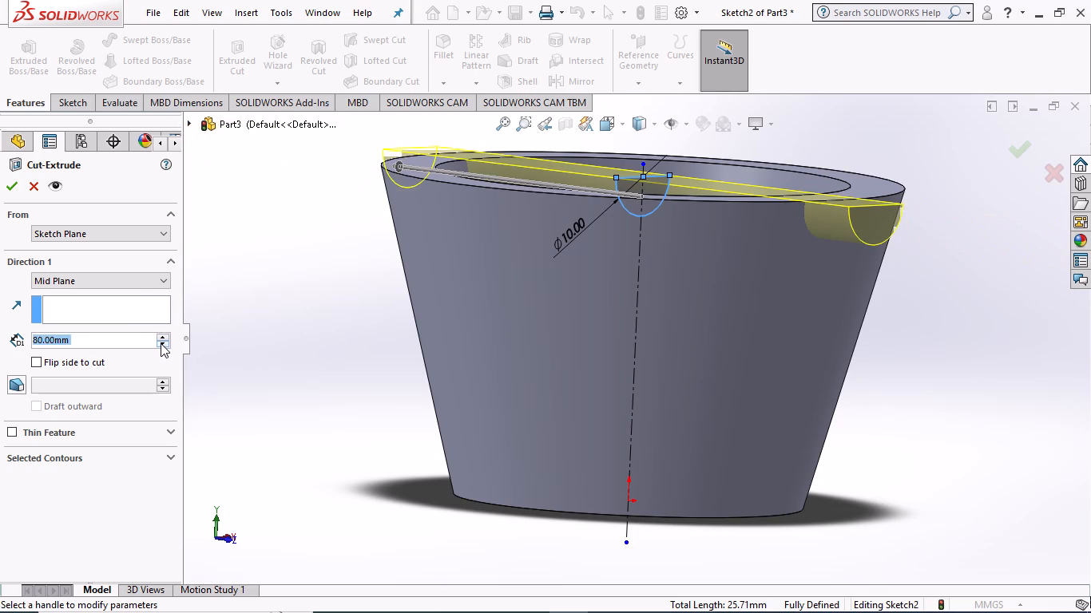
pyautogui.click(161, 343)
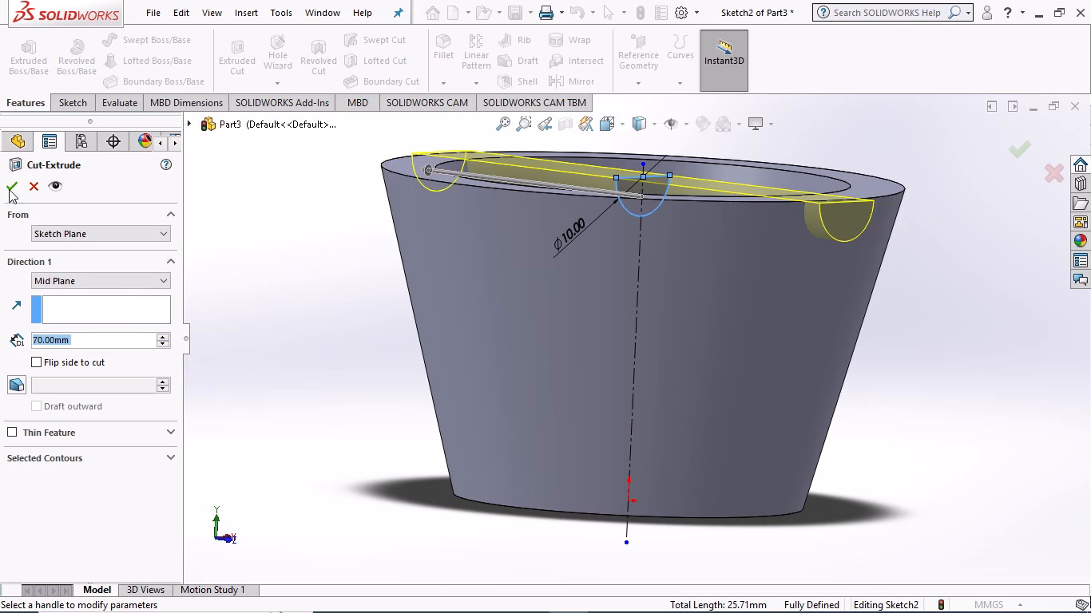
pyautogui.click(6, 186)
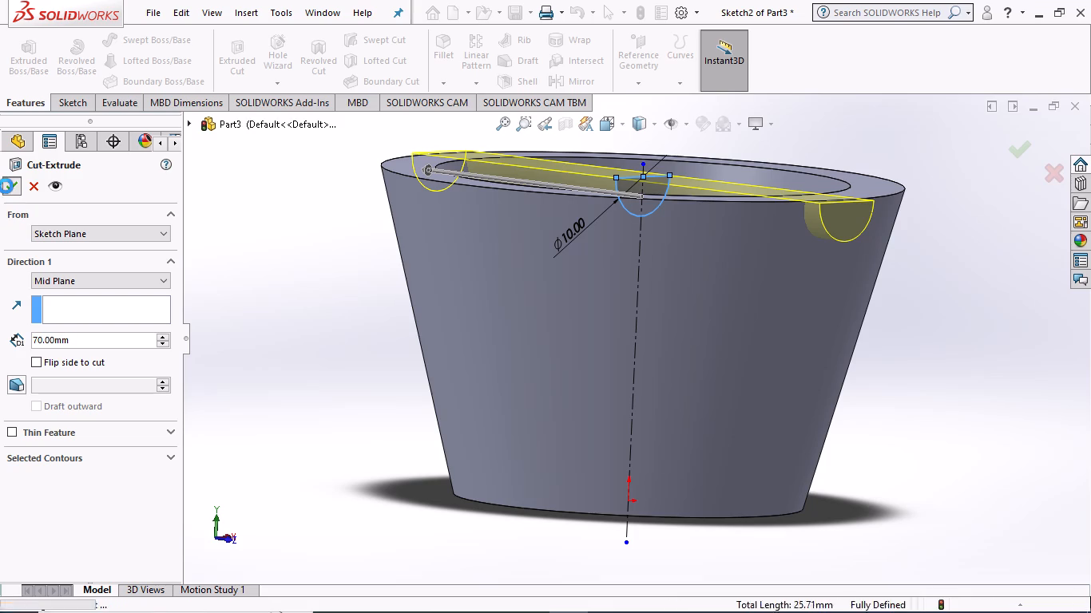
pyautogui.click(284, 301)
# Start a new sketch on the Right Plane.
pyautogui.scroll(1, 284, 300)
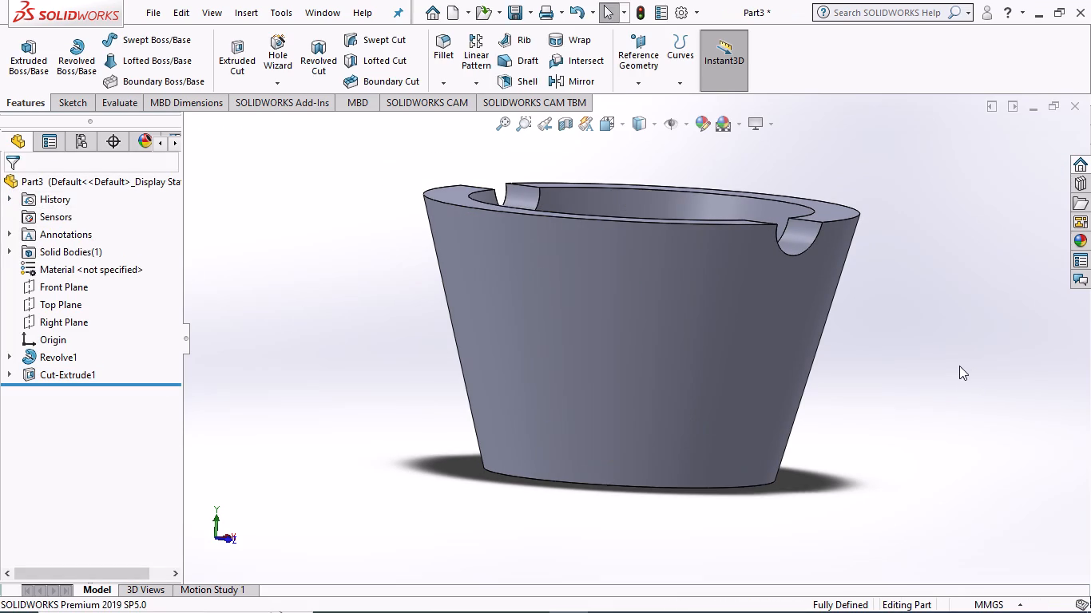
pyautogui.moveTo(954, 366); pyautogui.dragTo(863, 360, button='middle')
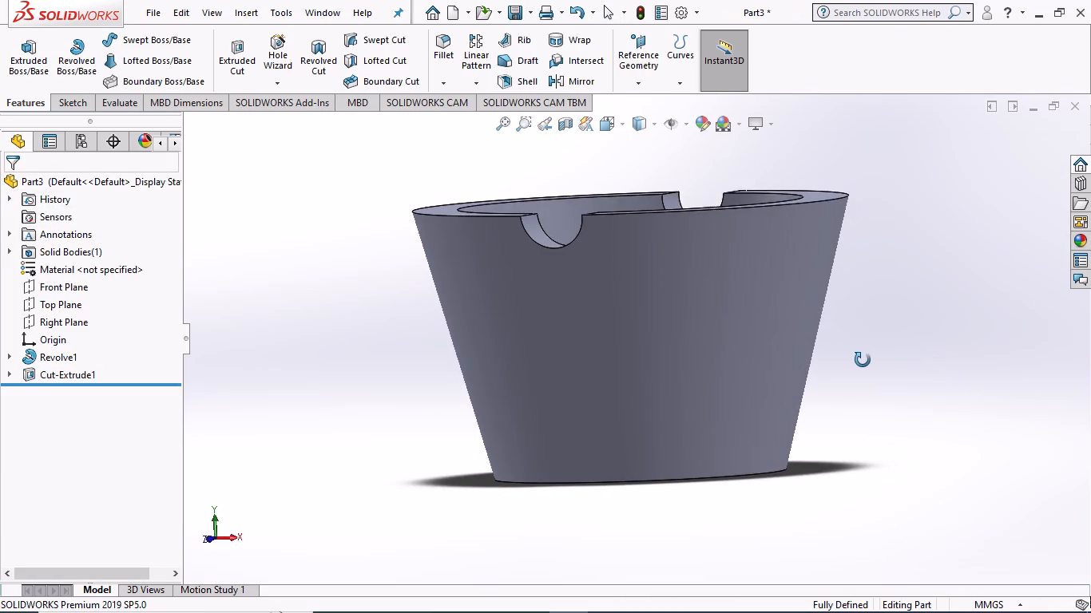
pyautogui.moveTo(863, 360); pyautogui.dragTo(768, 365, button='middle')
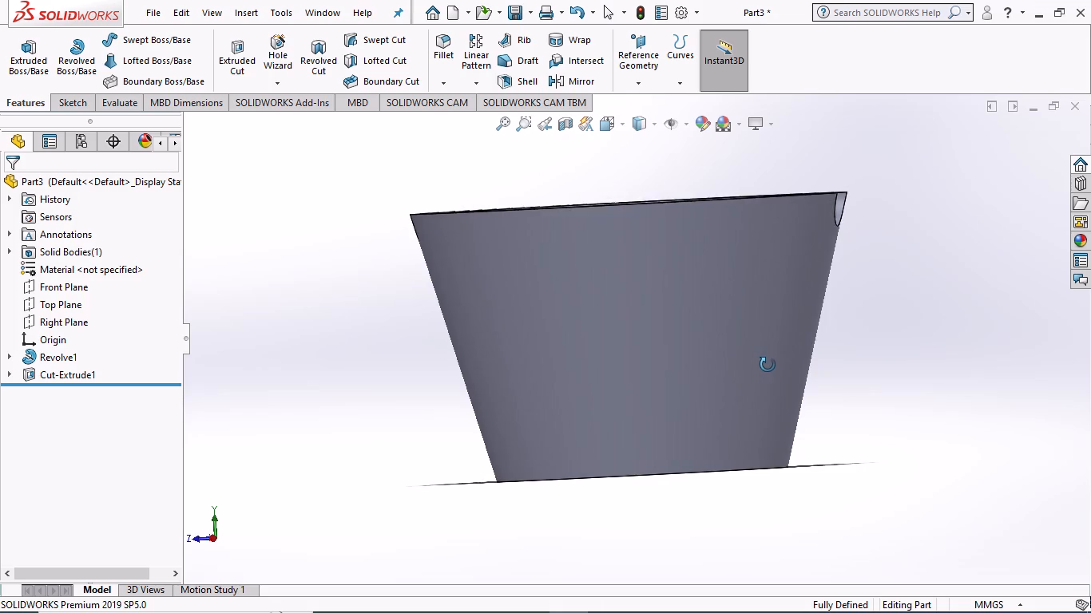
pyautogui.moveTo(768, 365); pyautogui.dragTo(777, 363, button='middle')
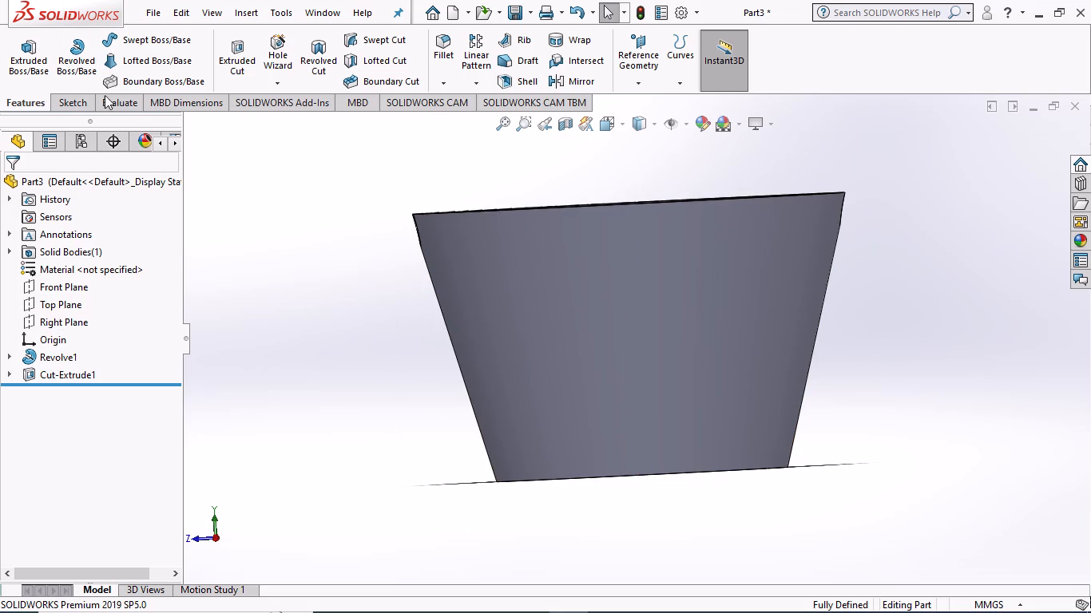
pyautogui.click(28, 320)
pyautogui.click(45, 292)
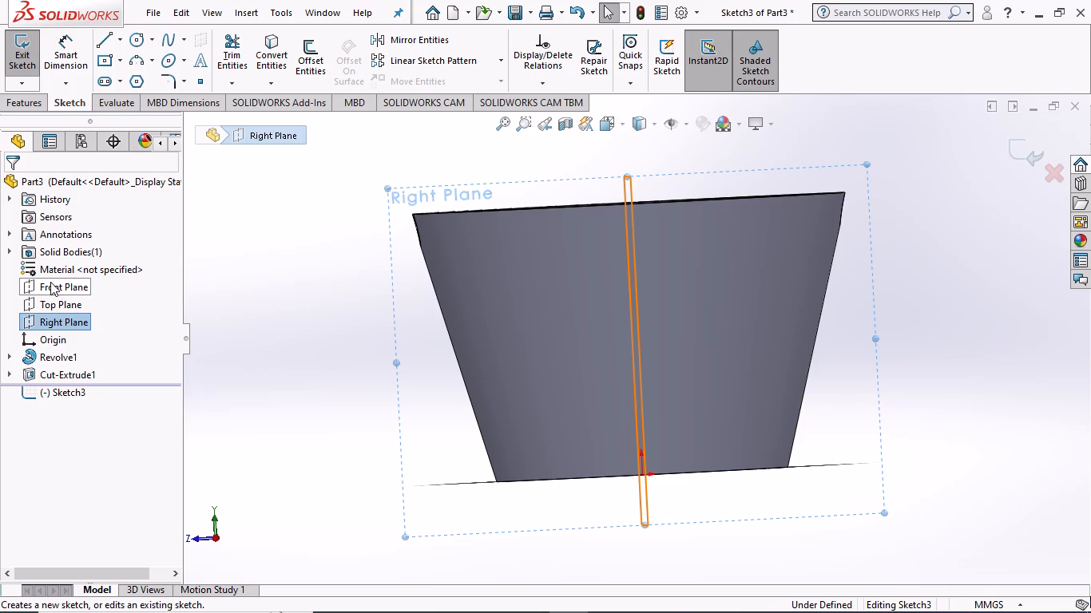
# Examine the notched body from the front, the sides and underneath, finishing in the Right view that faces the sketch plane.
pyautogui.click(273, 260)
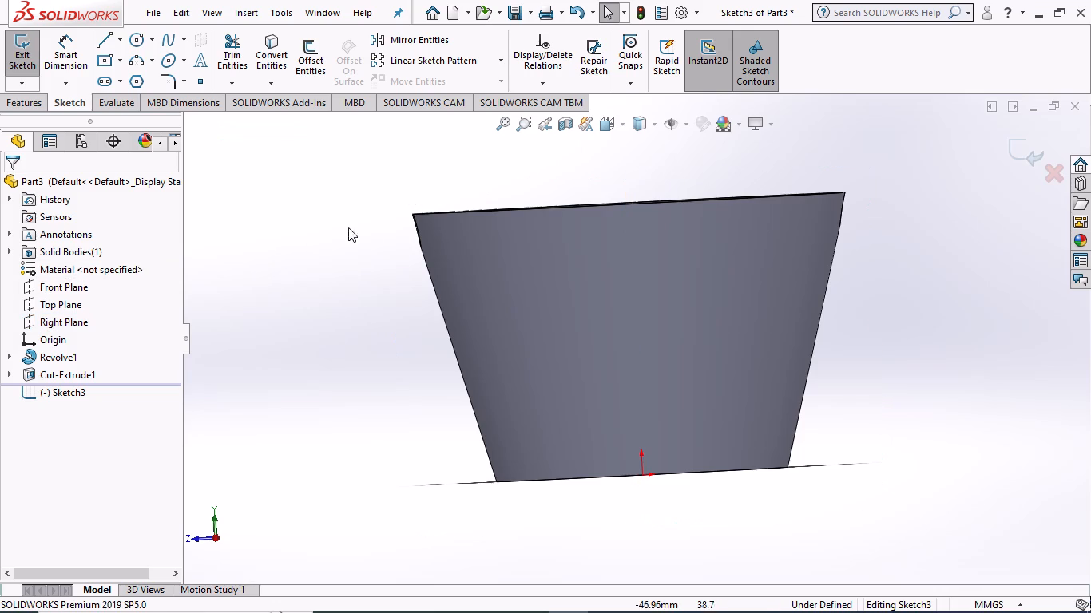
pyautogui.click(624, 131)
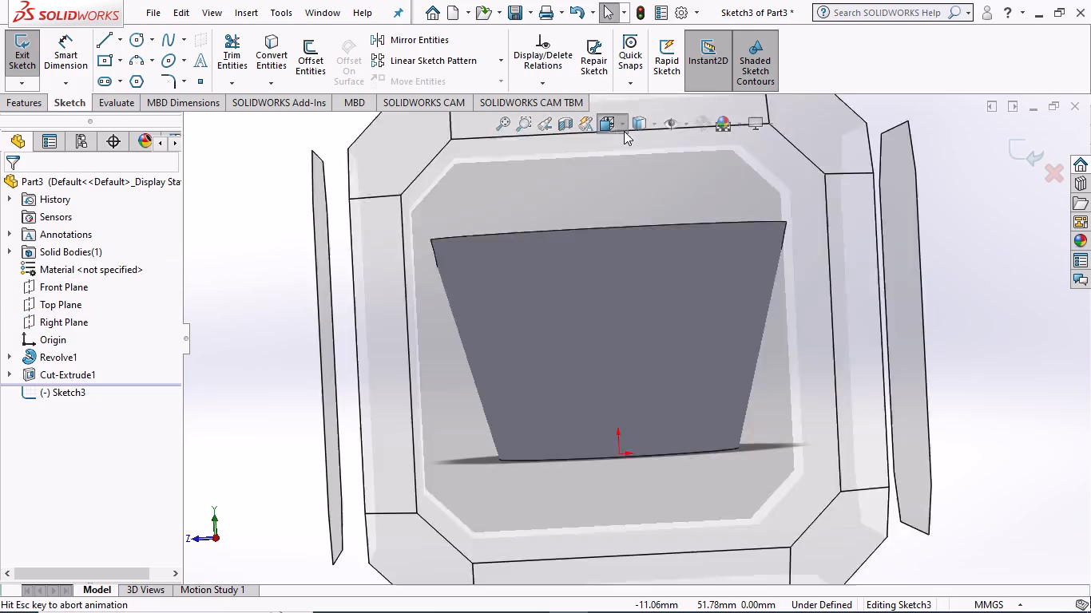
pyautogui.click(629, 186)
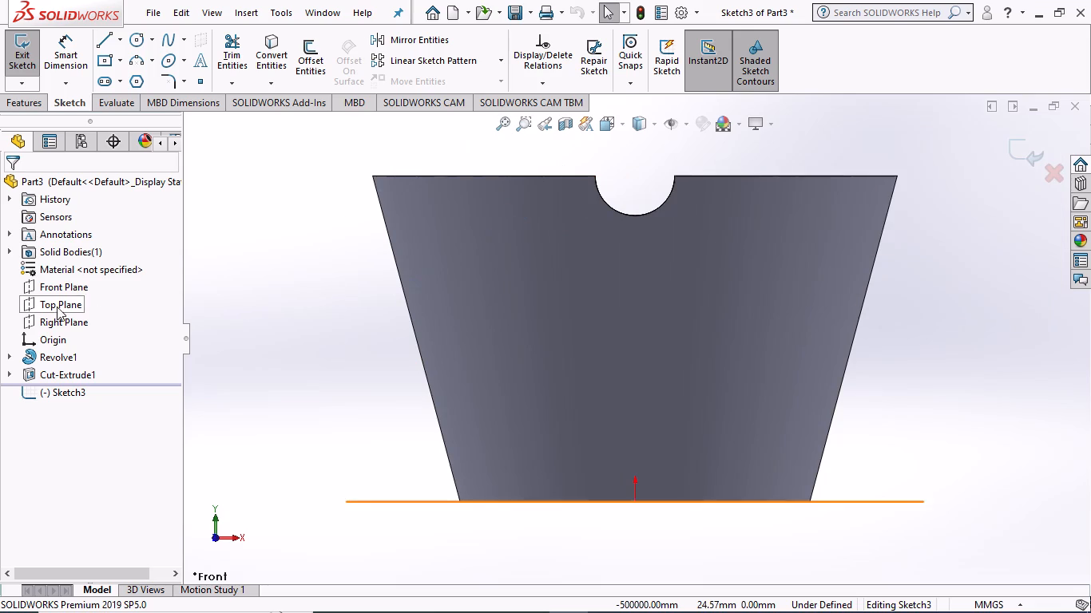
pyautogui.moveTo(215, 314); pyautogui.dragTo(220, 314, button='middle')
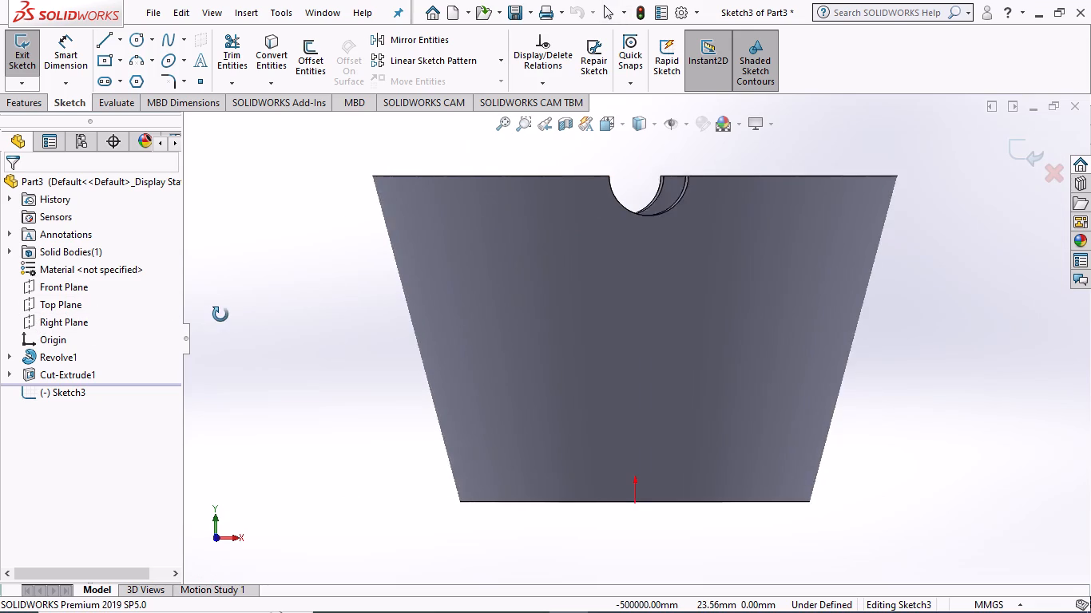
pyautogui.moveTo(220, 314); pyautogui.dragTo(276, 348, button='middle')
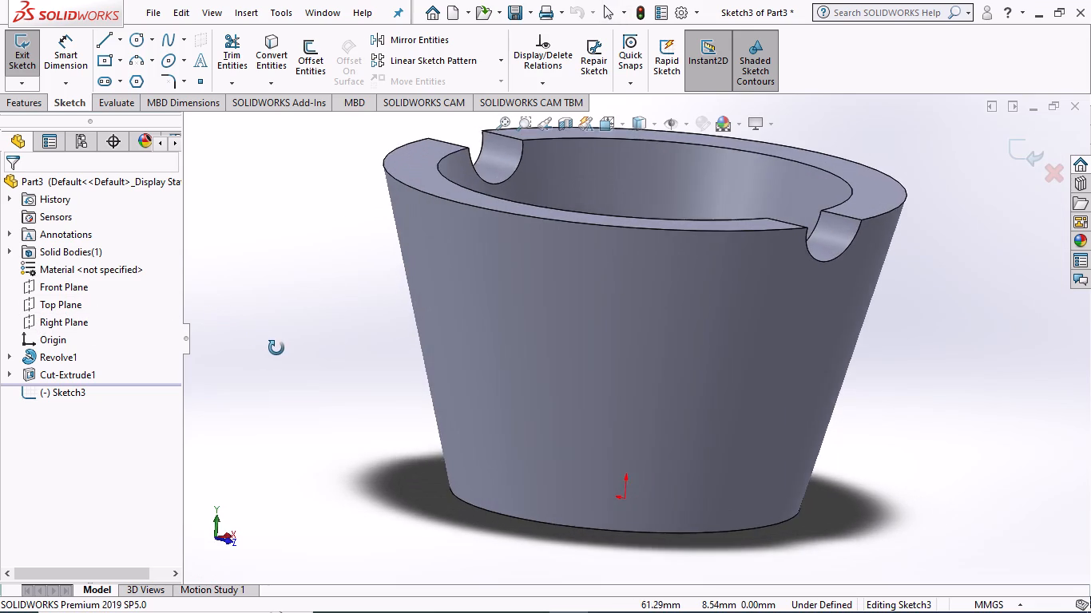
pyautogui.moveTo(276, 348); pyautogui.dragTo(321, 346, button='middle')
pyautogui.scroll(1, 217, 322)
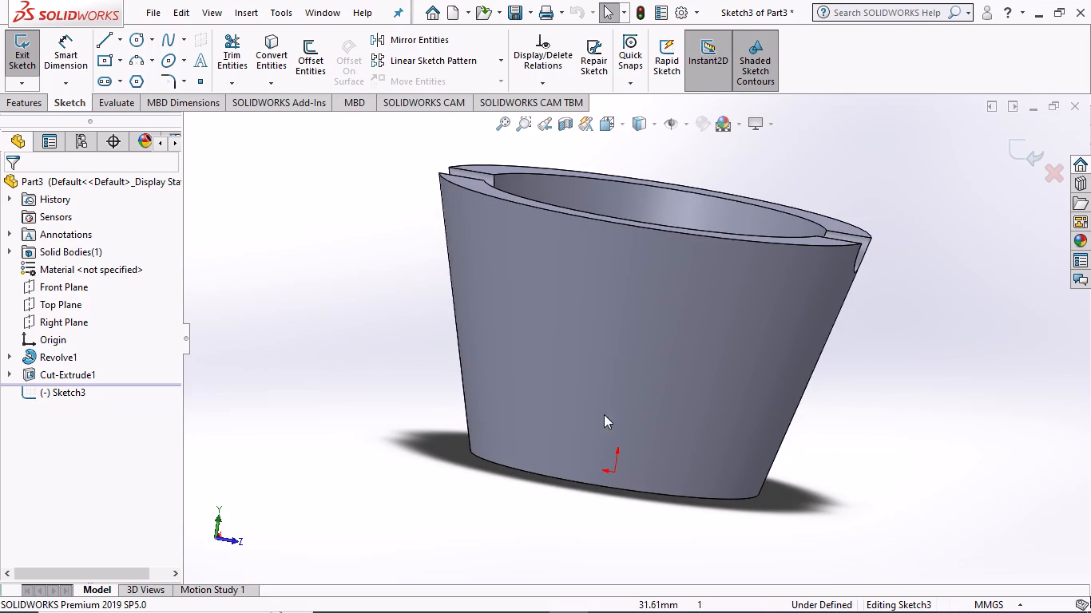
pyautogui.moveTo(1047, 462); pyautogui.dragTo(825, 480, button='middle')
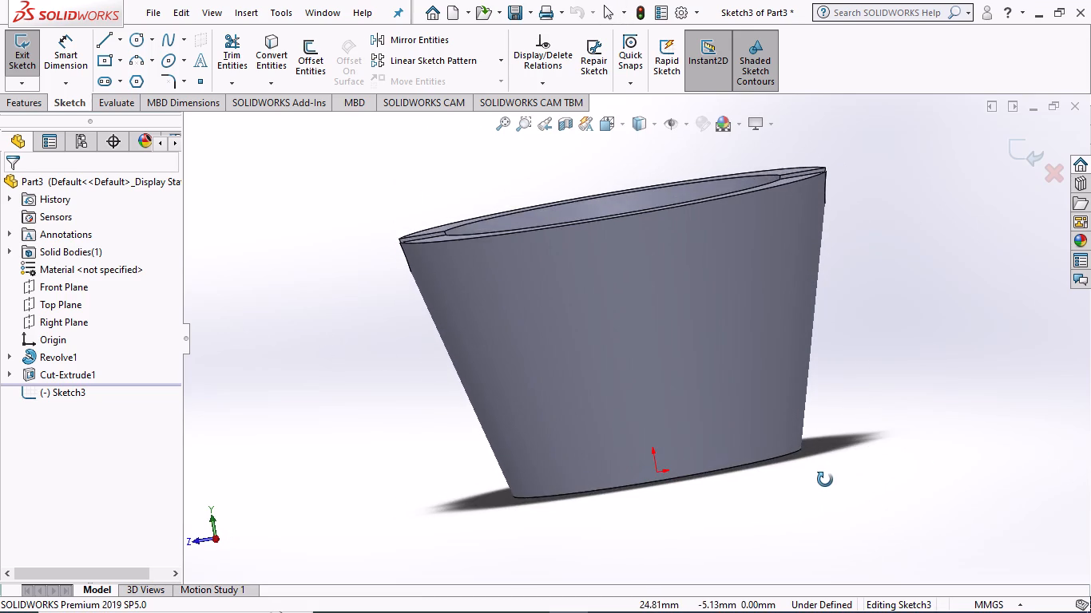
pyautogui.moveTo(825, 480); pyautogui.dragTo(825, 481, button='middle')
pyautogui.click(622, 127)
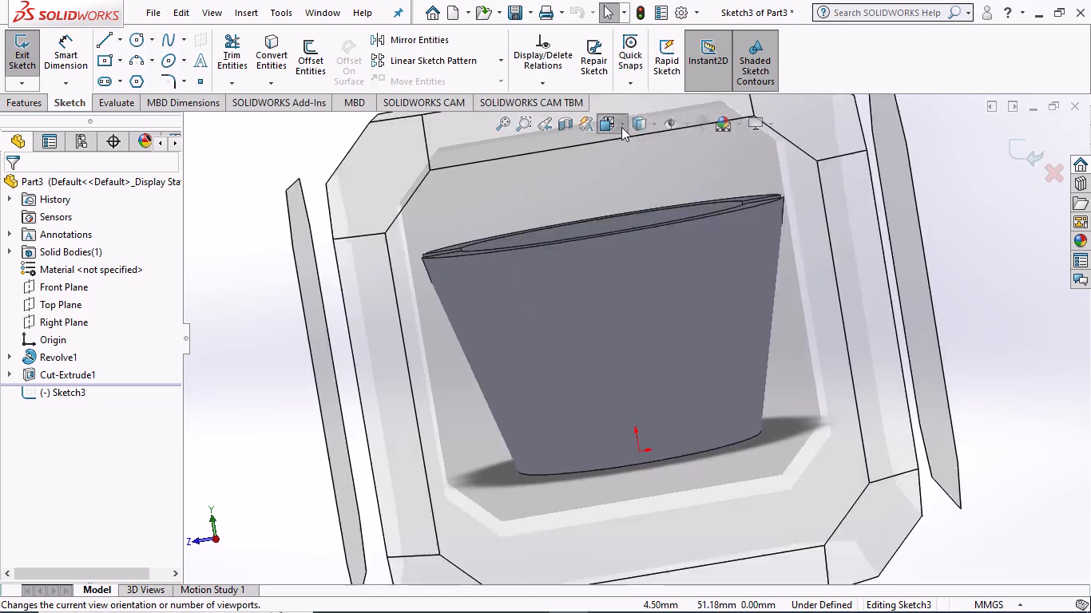
pyautogui.click(627, 189)
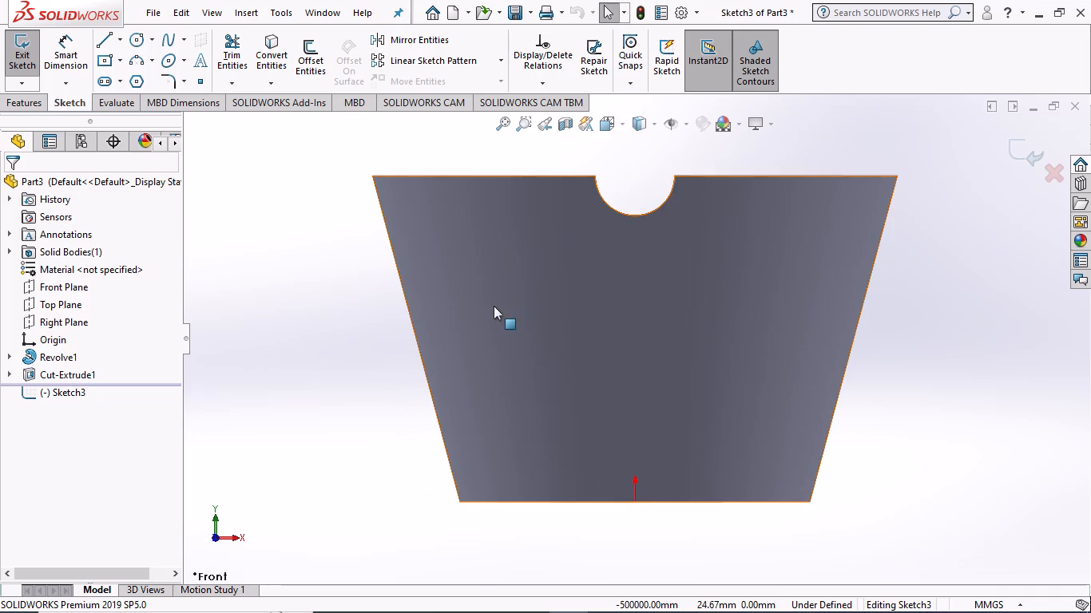
pyautogui.moveTo(342, 331); pyautogui.dragTo(500, 369, button='middle')
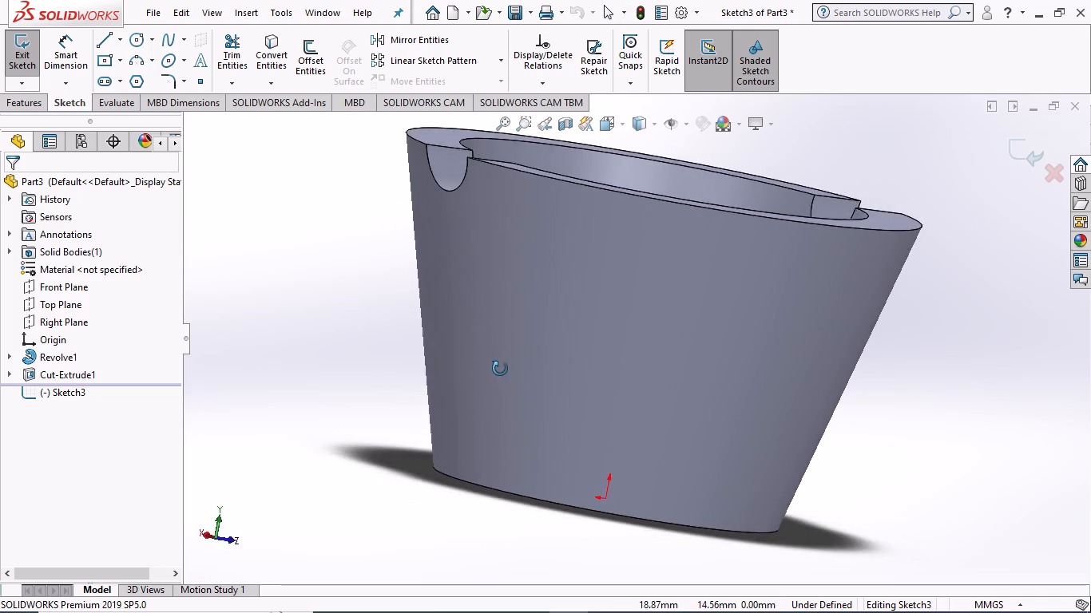
pyautogui.moveTo(500, 369); pyautogui.dragTo(206, 284, button='middle')
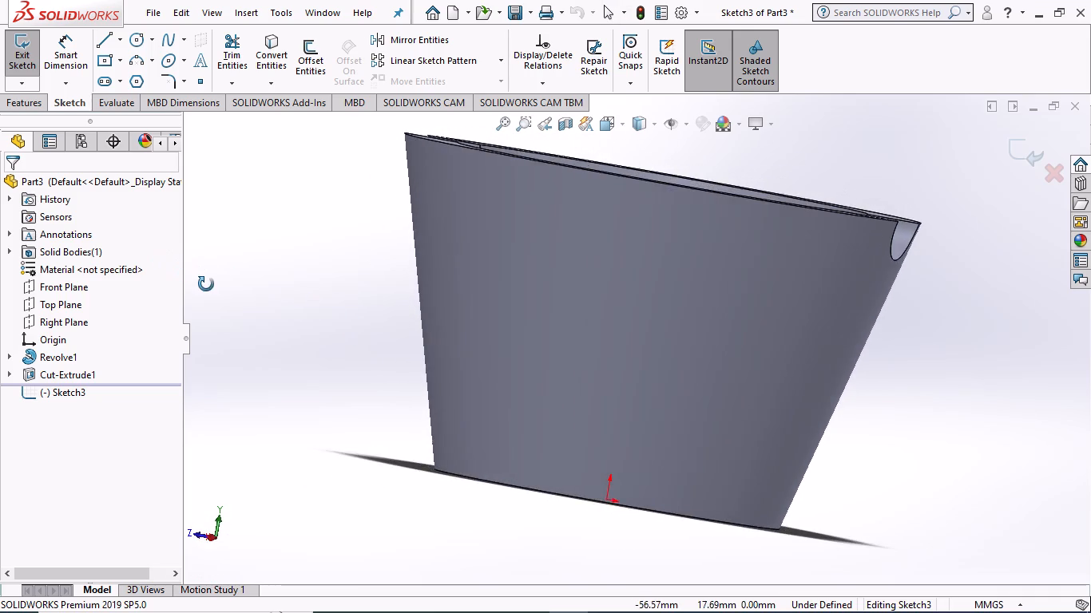
pyautogui.moveTo(206, 284); pyautogui.dragTo(252, 269, button='middle')
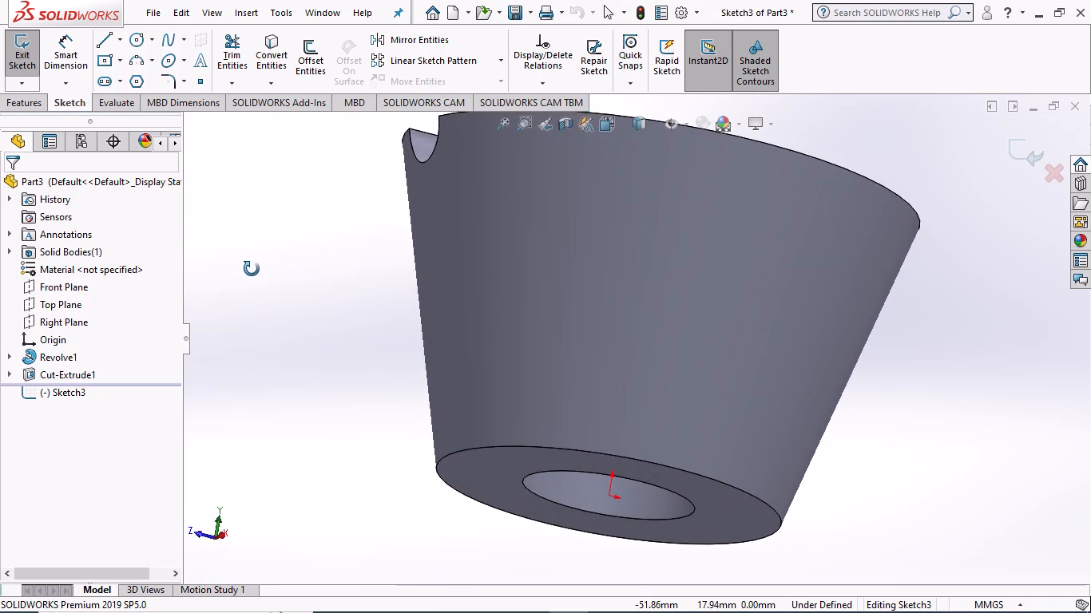
pyautogui.moveTo(252, 269); pyautogui.dragTo(229, 279, button='middle')
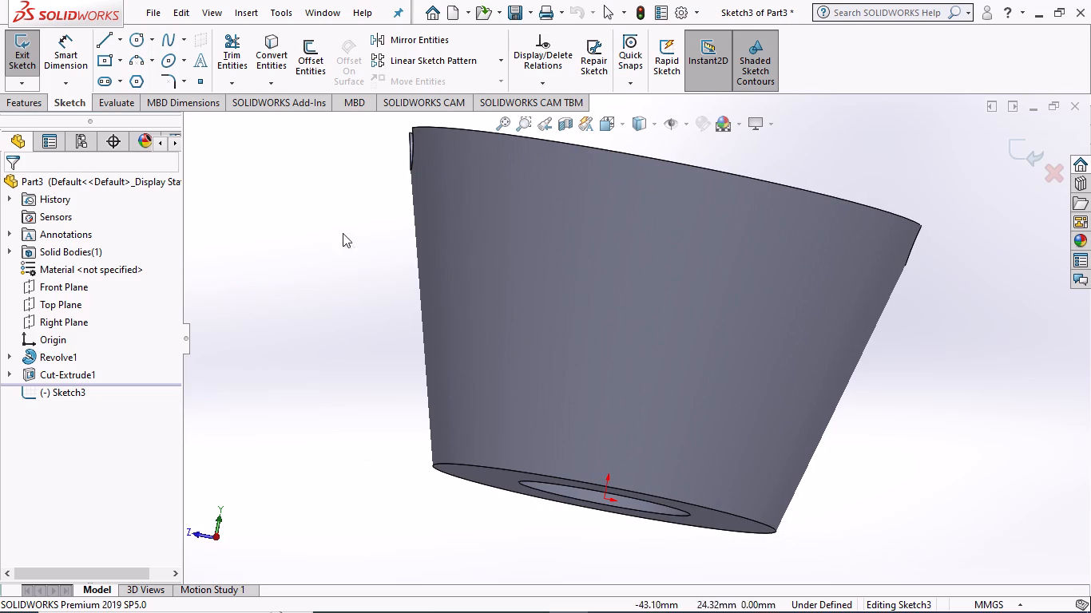
pyautogui.click(621, 126)
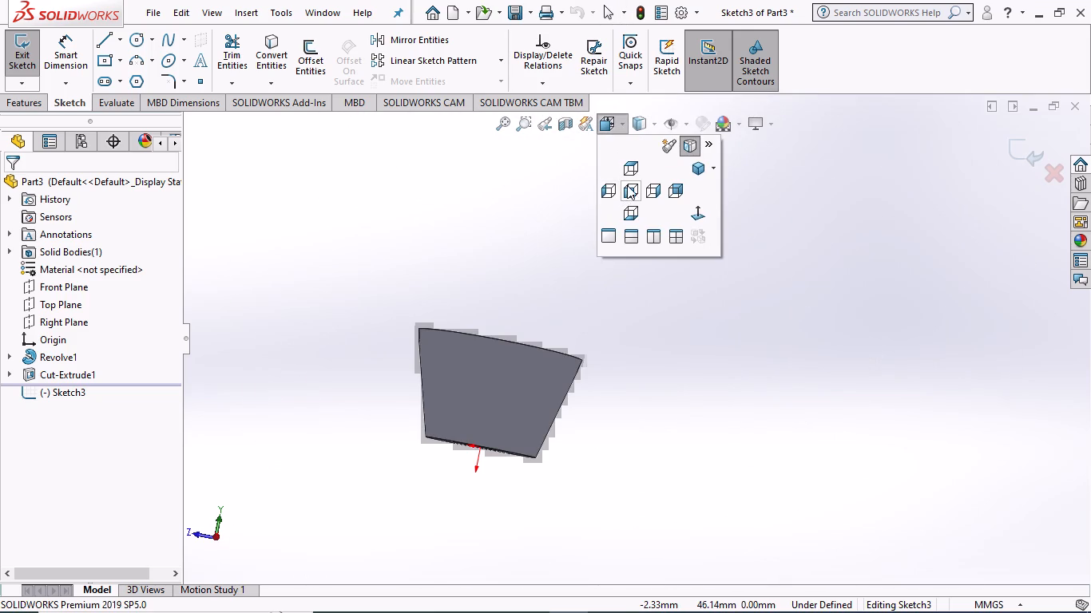
pyautogui.click(649, 192)
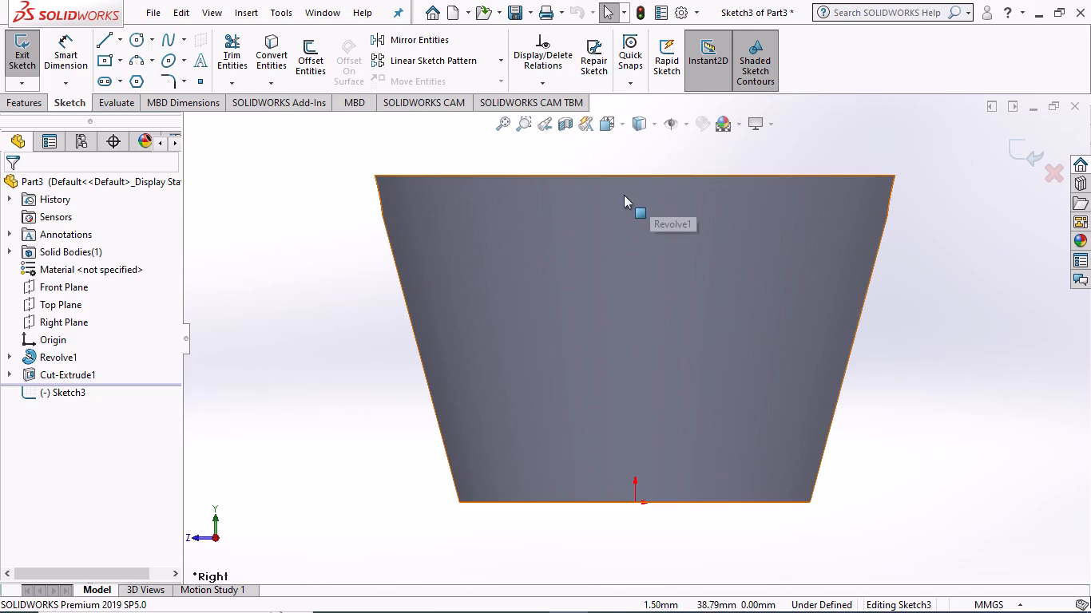
# Sketch a vertical centerline in line with the origin, from just below the body's base to about 42.7 mm above the origin.
pyautogui.click(121, 38)
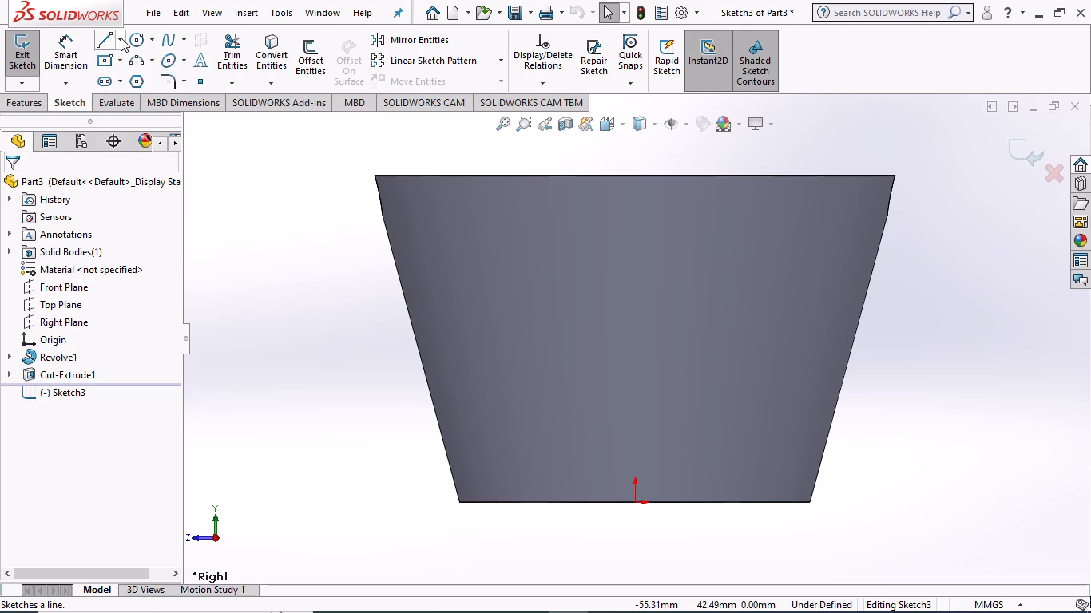
pyautogui.click(123, 81)
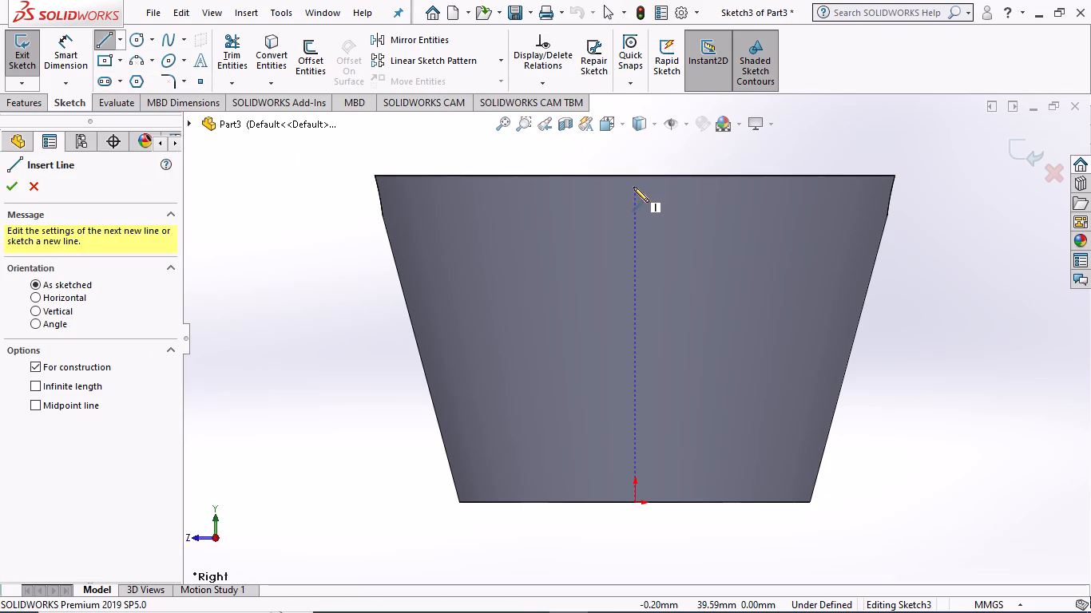
pyautogui.click(633, 184)
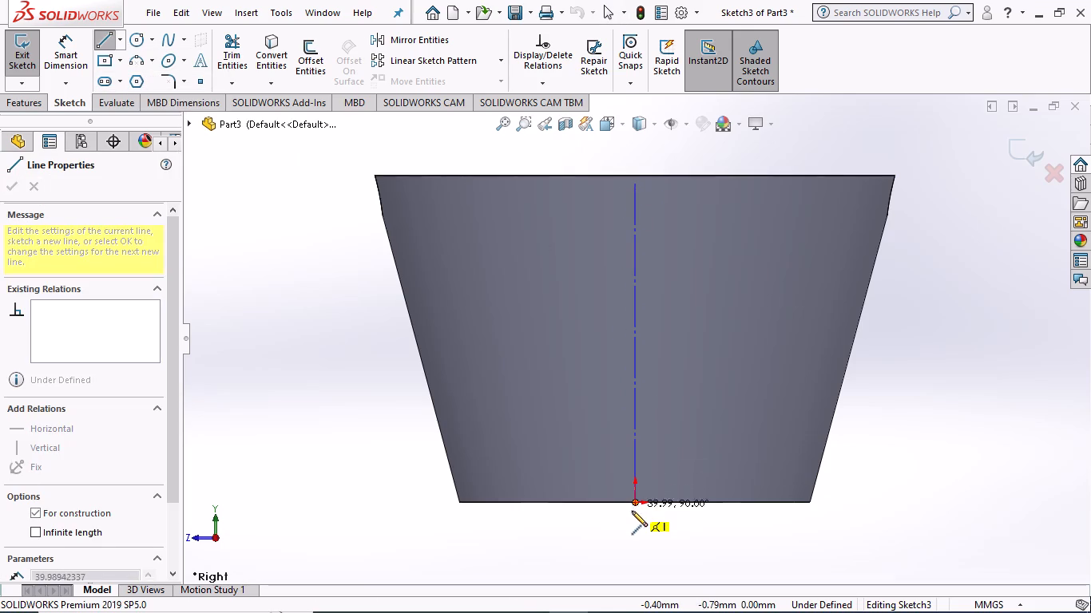
pyautogui.click(632, 516)
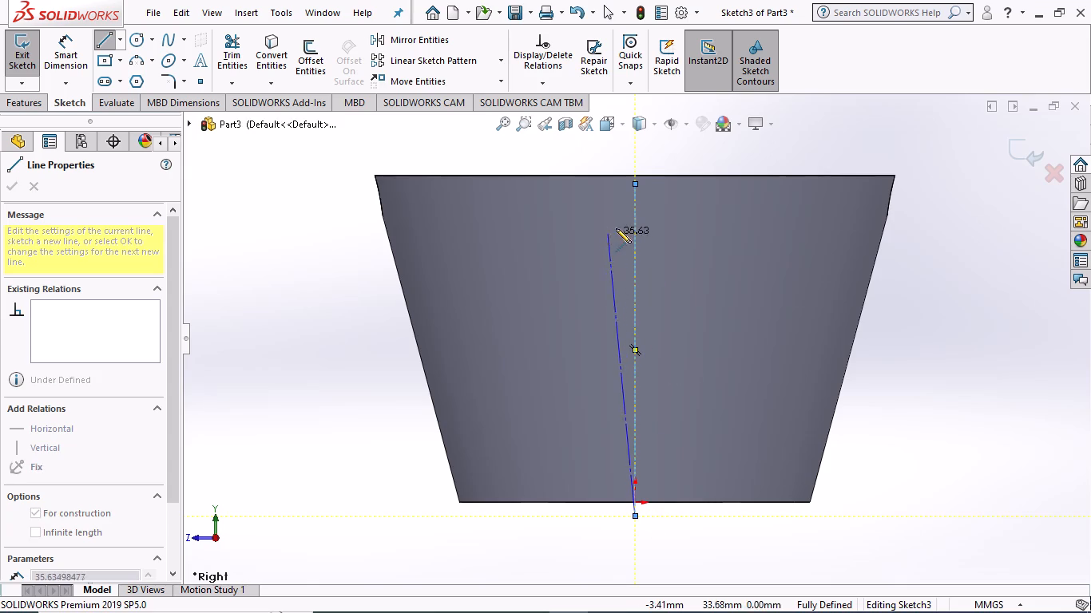
pyautogui.press('`')
pyautogui.press('Escape')
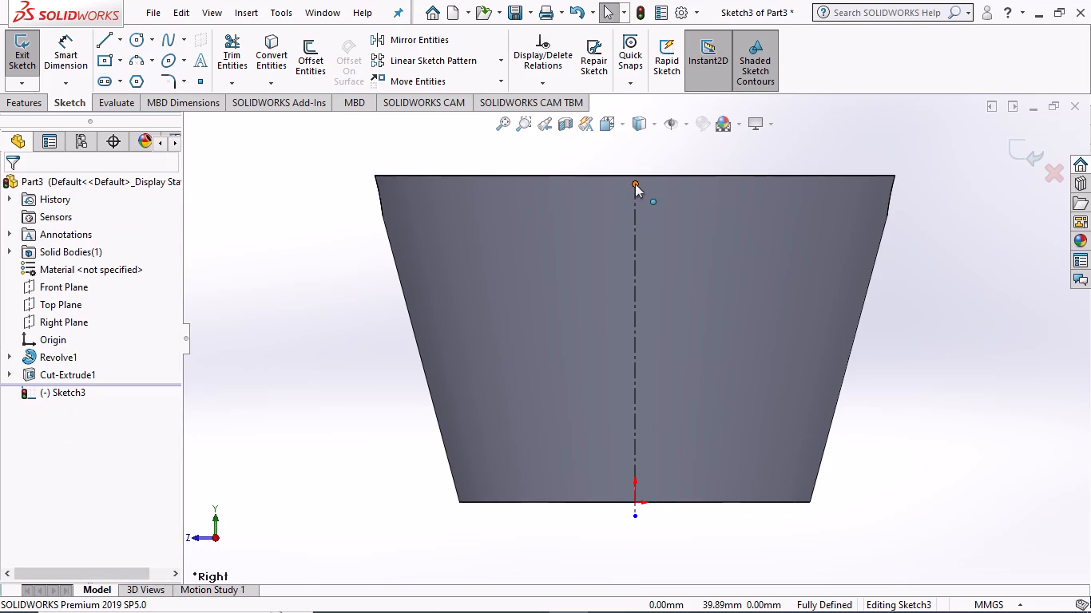
pyautogui.moveTo(633, 184); pyautogui.dragTo(640, 162)
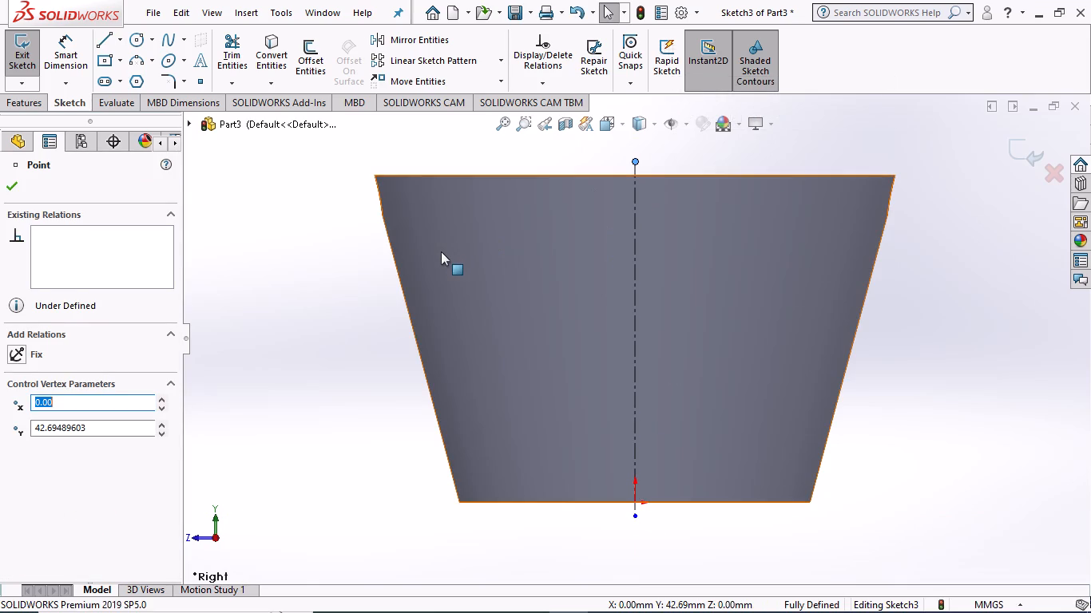
pyautogui.click(9, 180)
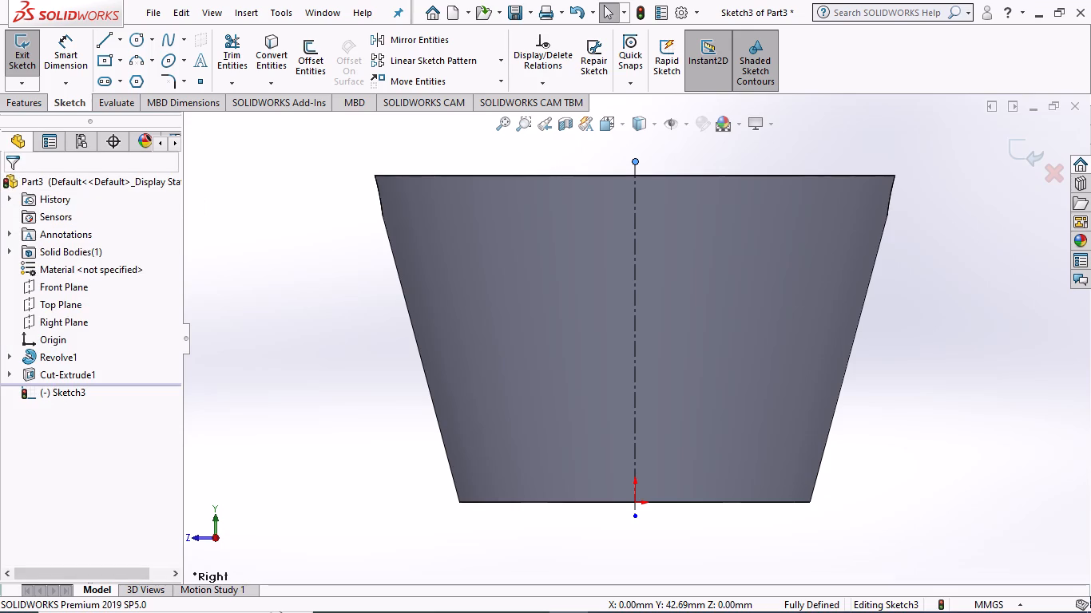
# Sketch a circle of about 5.6 mm radius centred where the centerline crosses the body's top edge.
pyautogui.click(136, 40)
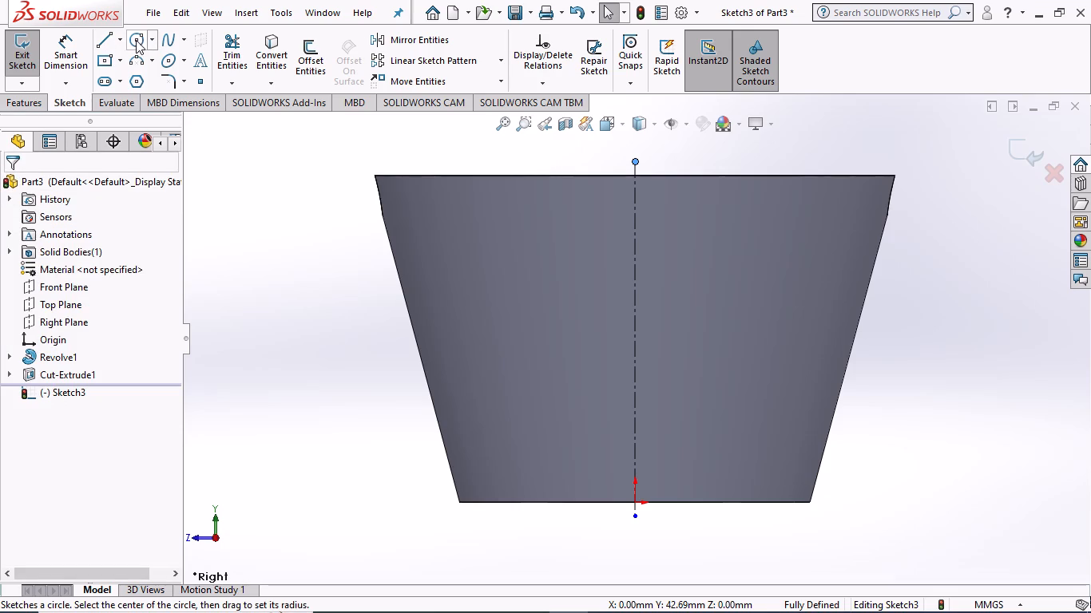
pyautogui.click(633, 175)
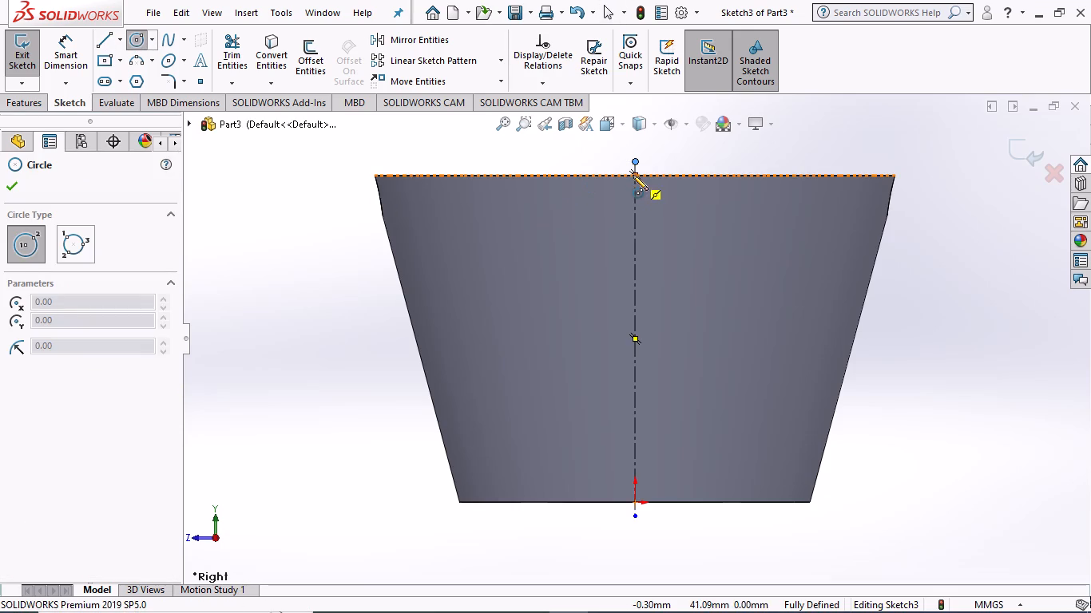
pyautogui.click(657, 214)
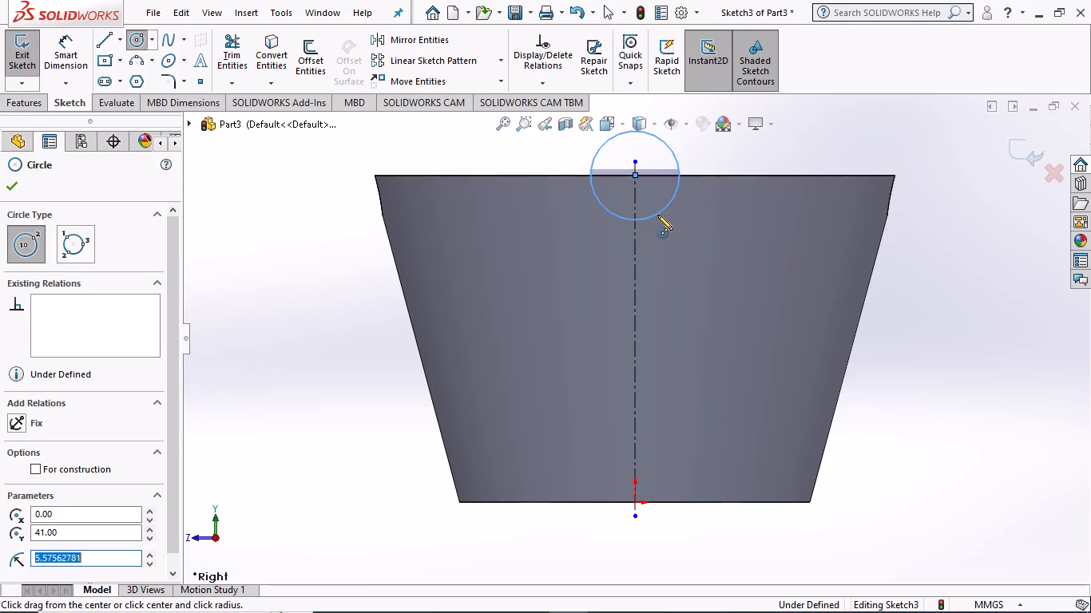
pyautogui.press('Escape')
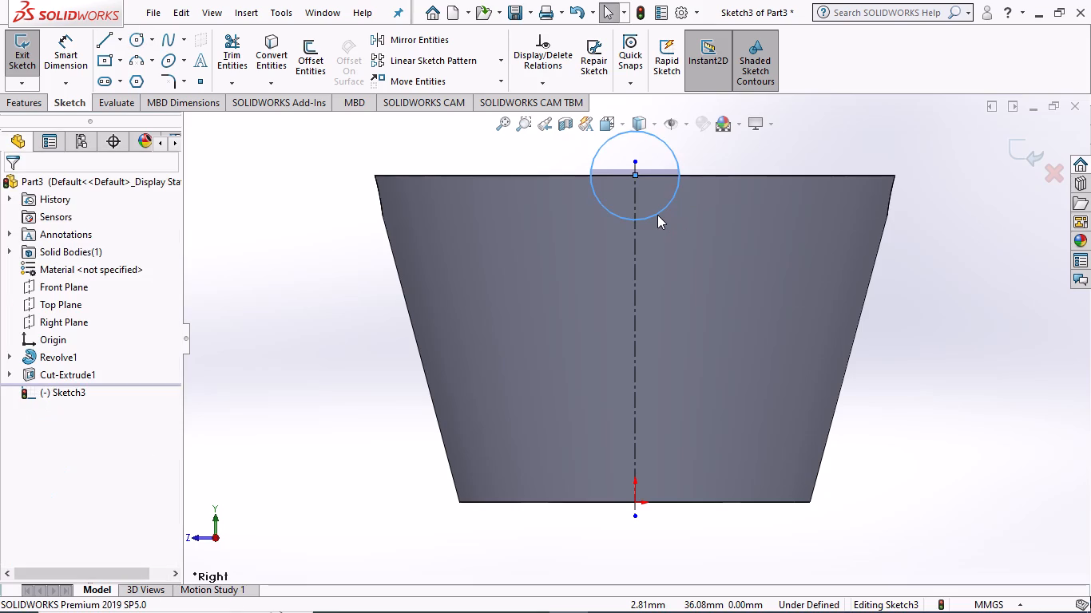
pyautogui.press('Escape')
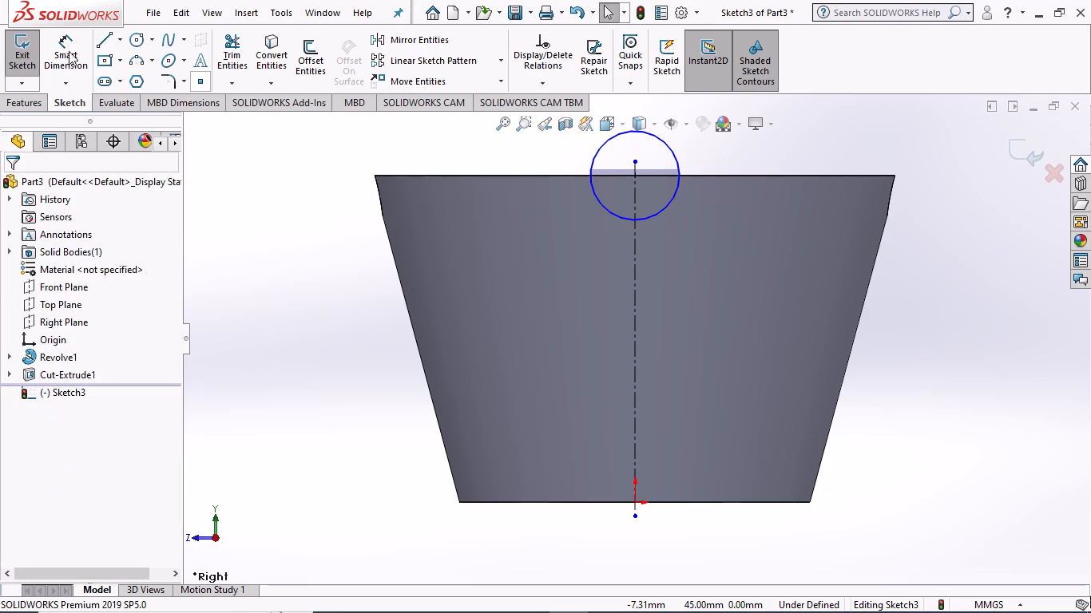
# Dimension the circle's diameter to 10 mm.
pyautogui.click(69, 42)
pyautogui.click(673, 202)
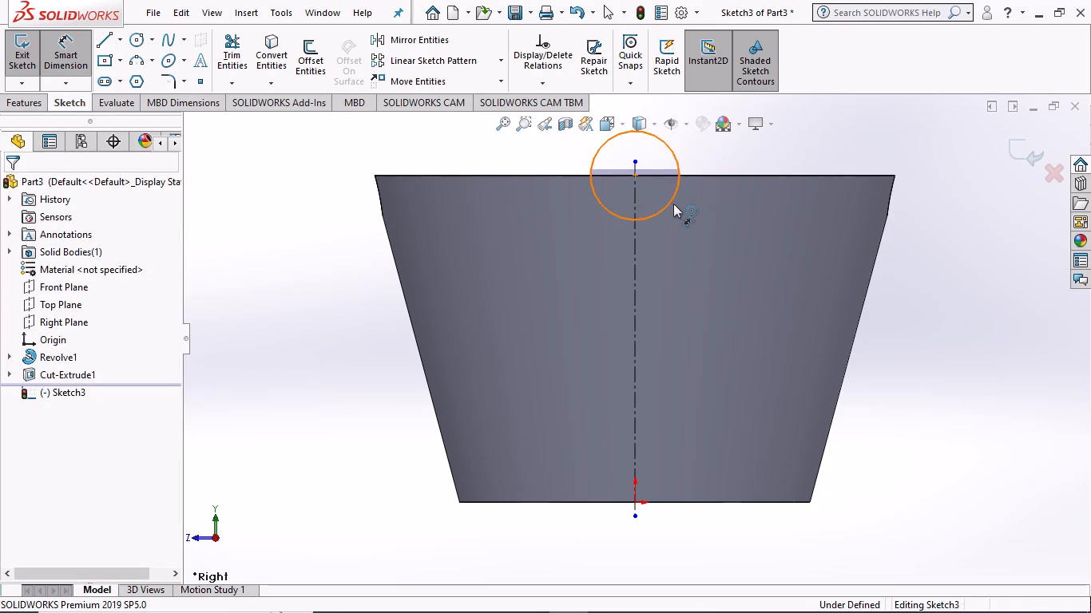
pyautogui.click(693, 252)
pyautogui.write('10')
pyautogui.press('Return')
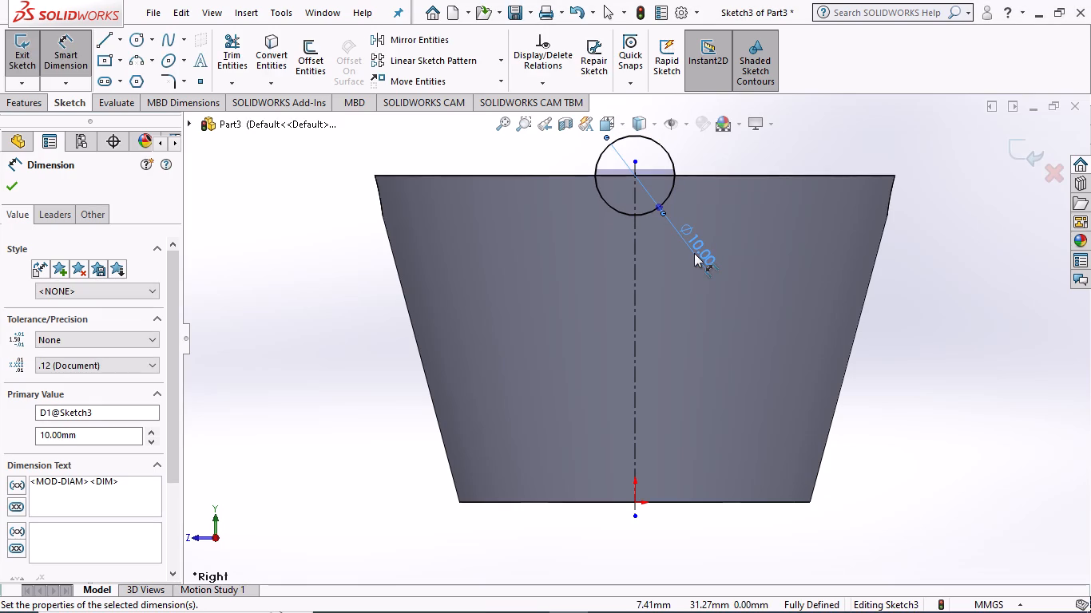
pyautogui.click(312, 185)
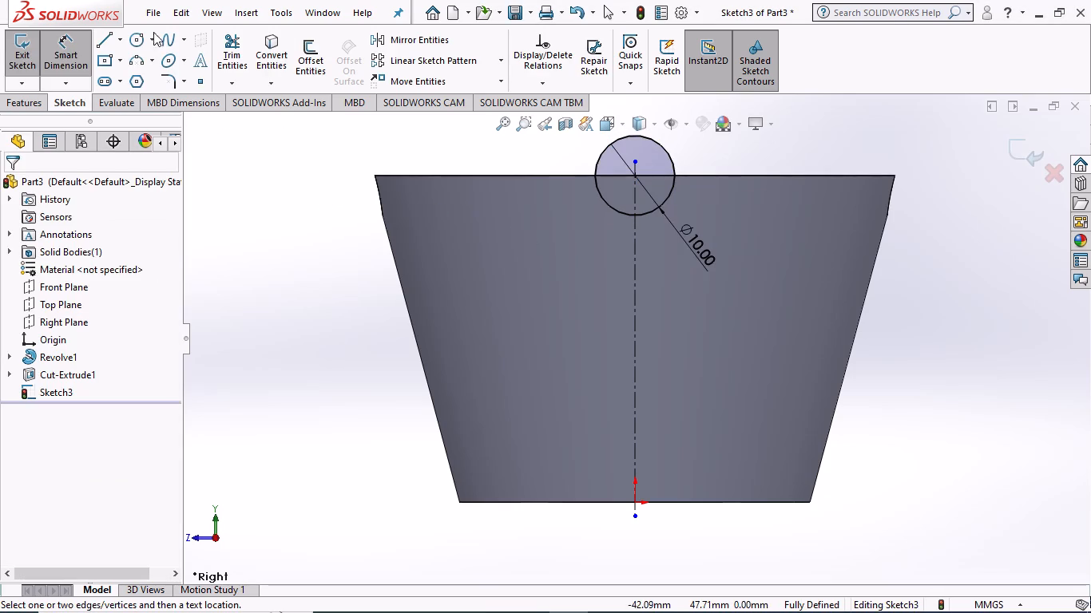
# Sketch a horizontal line about 10 mm long across the circle's diameter, along the body's top edge.
pyautogui.click(104, 36)
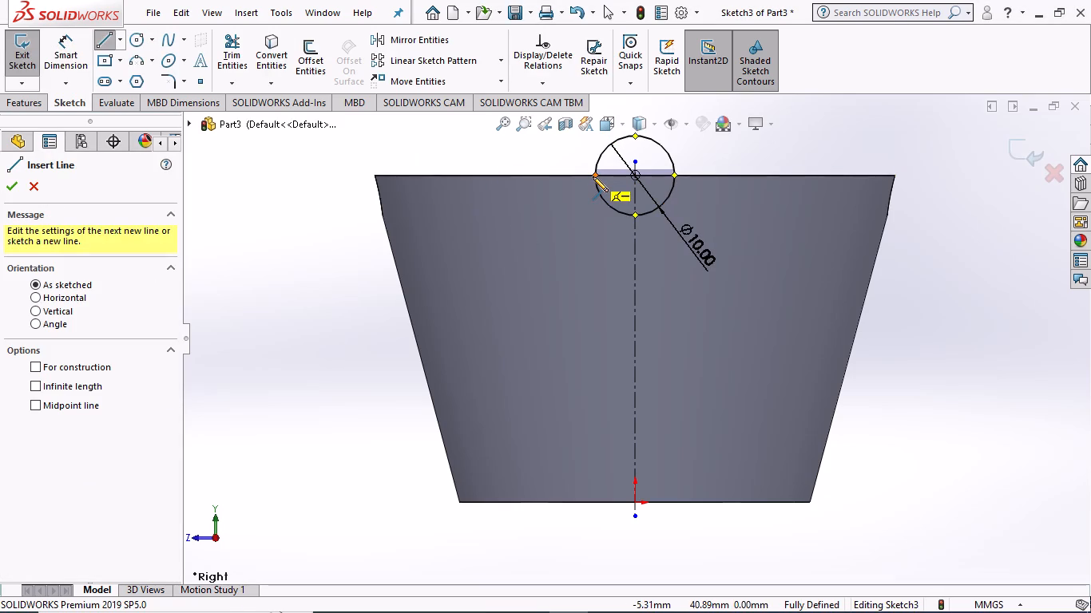
pyautogui.click(593, 176)
pyautogui.click(675, 174)
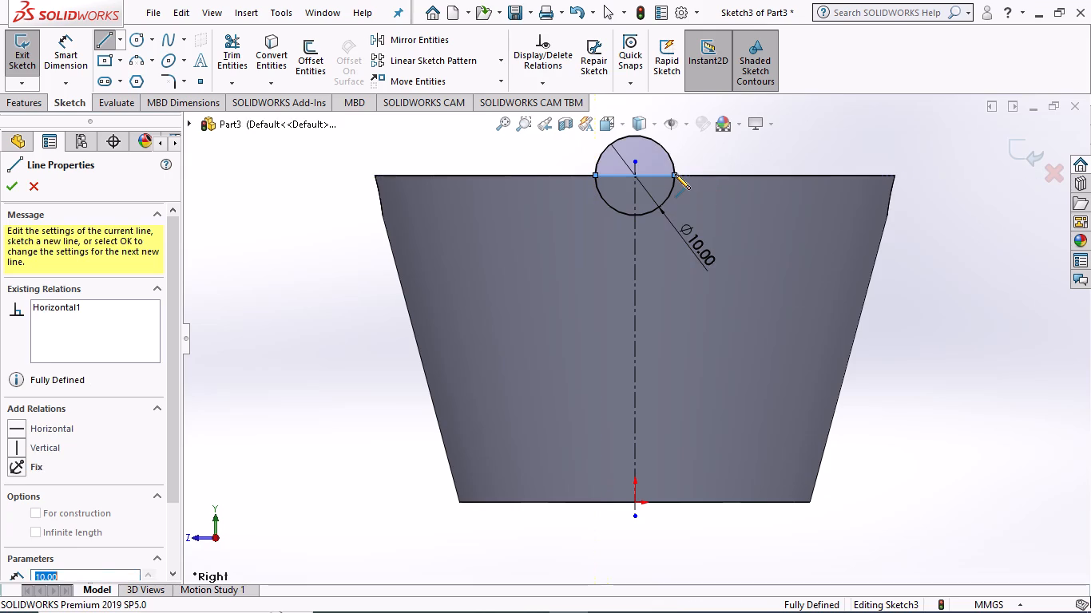
pyautogui.press('Escape')
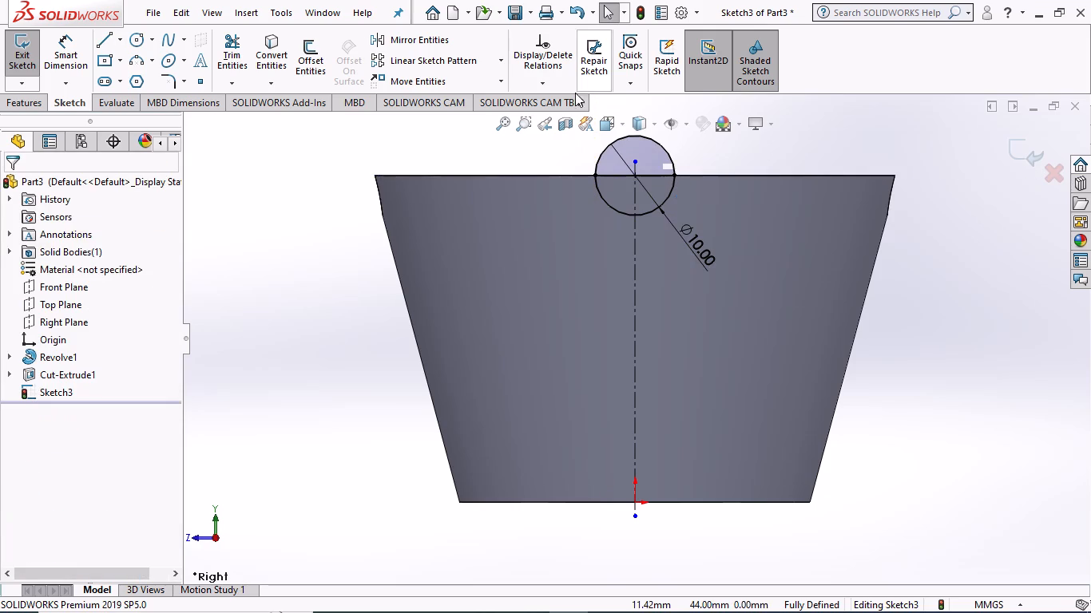
# Trim away the half of the circle above the horizontal line, leaving the lower semicircle.
pyautogui.click(230, 48)
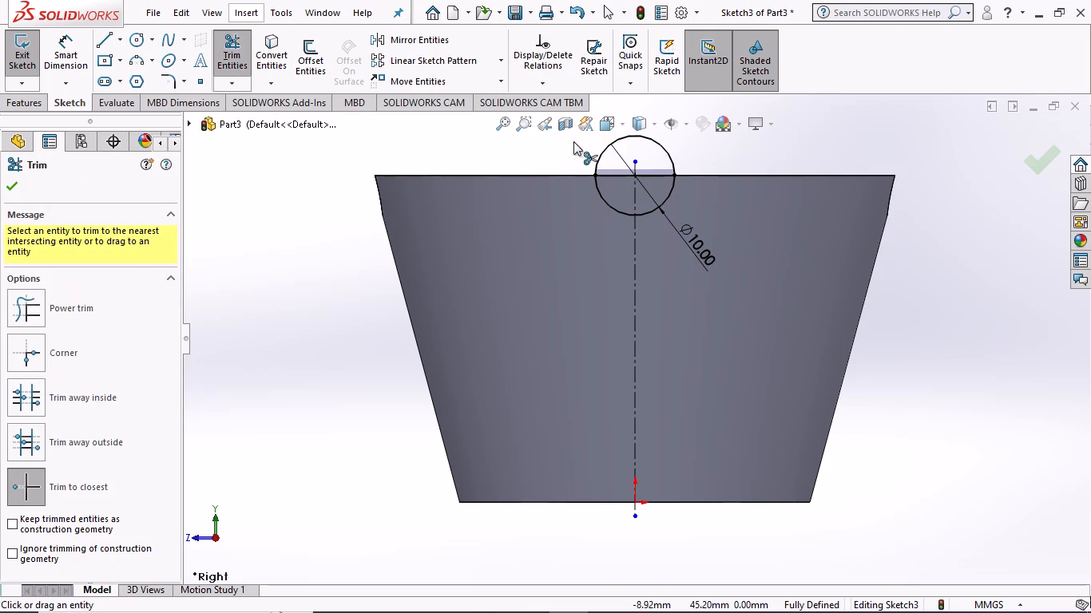
pyautogui.click(608, 144)
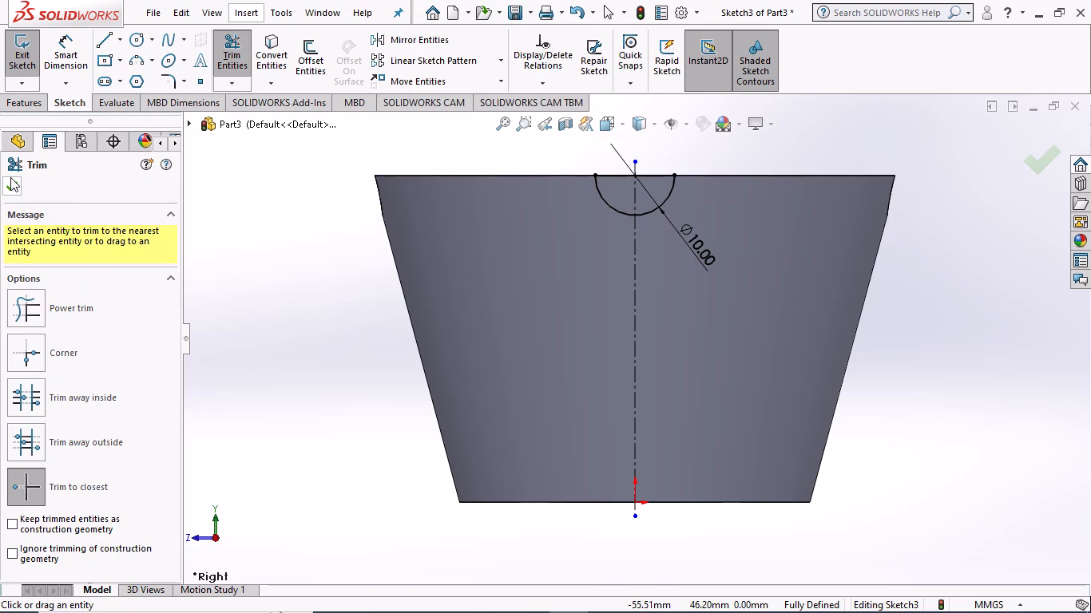
# Extrude-cut the semicircle sketch 70 mm with a Mid Plane end condition to notch both opposite sides of the rim.
pyautogui.click(8, 180)
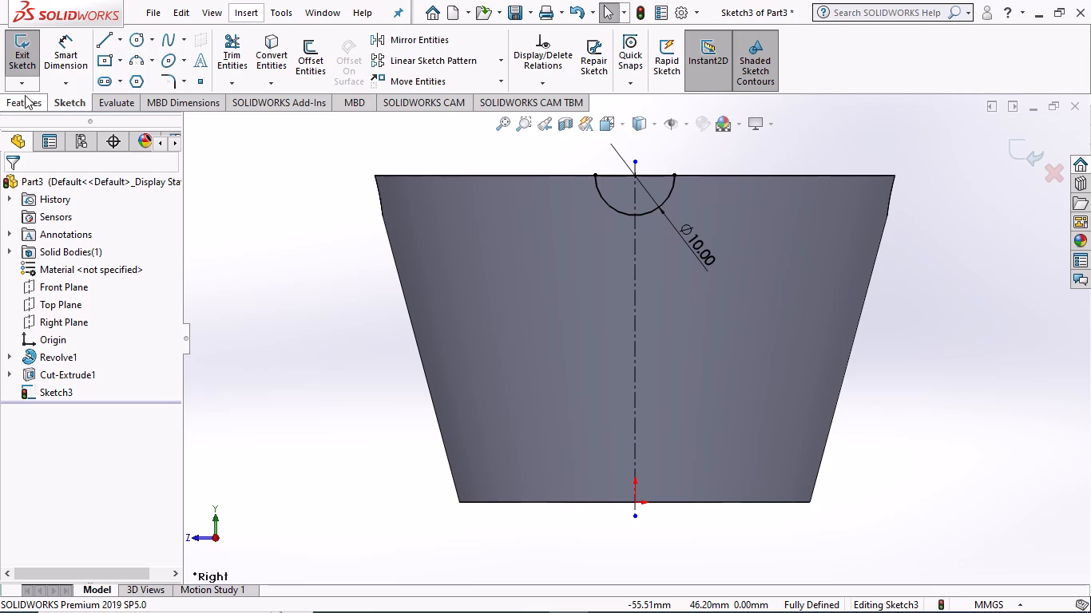
pyautogui.click(25, 99)
pyautogui.click(236, 79)
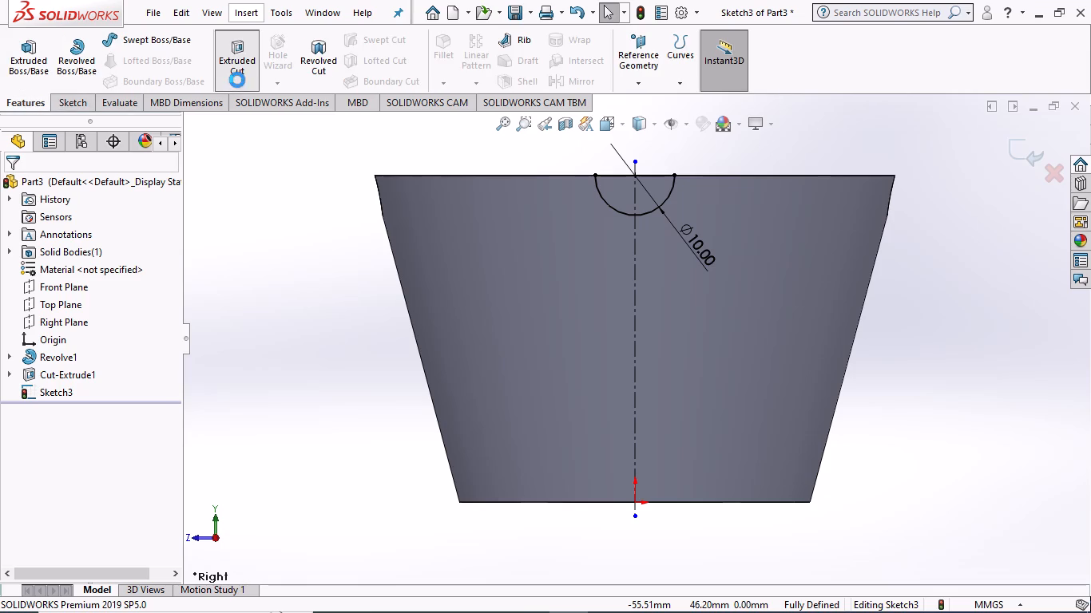
pyautogui.click(618, 188)
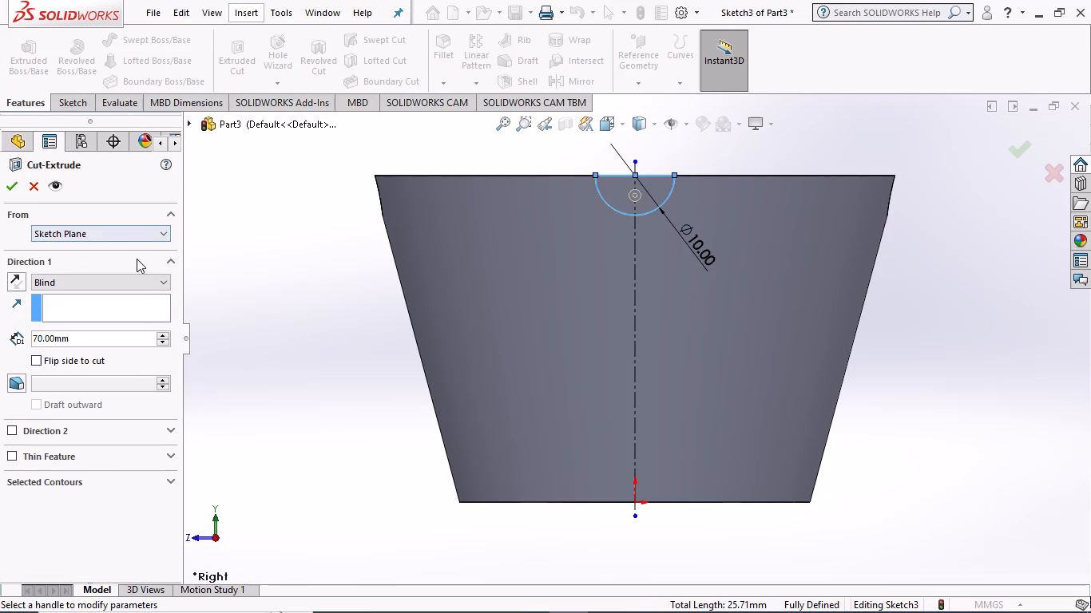
pyautogui.click(160, 279)
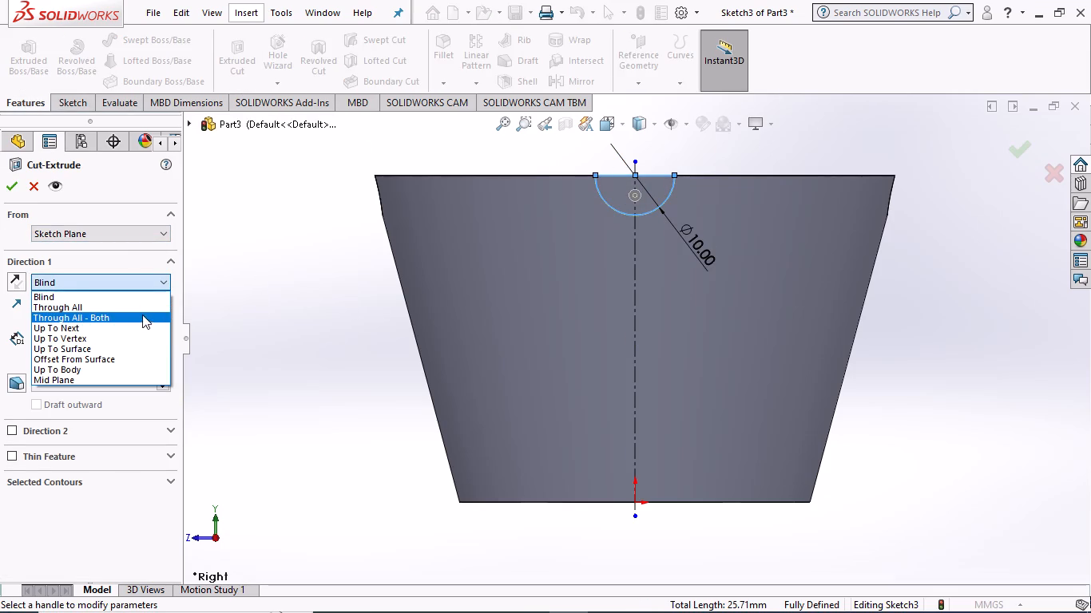
pyautogui.click(124, 378)
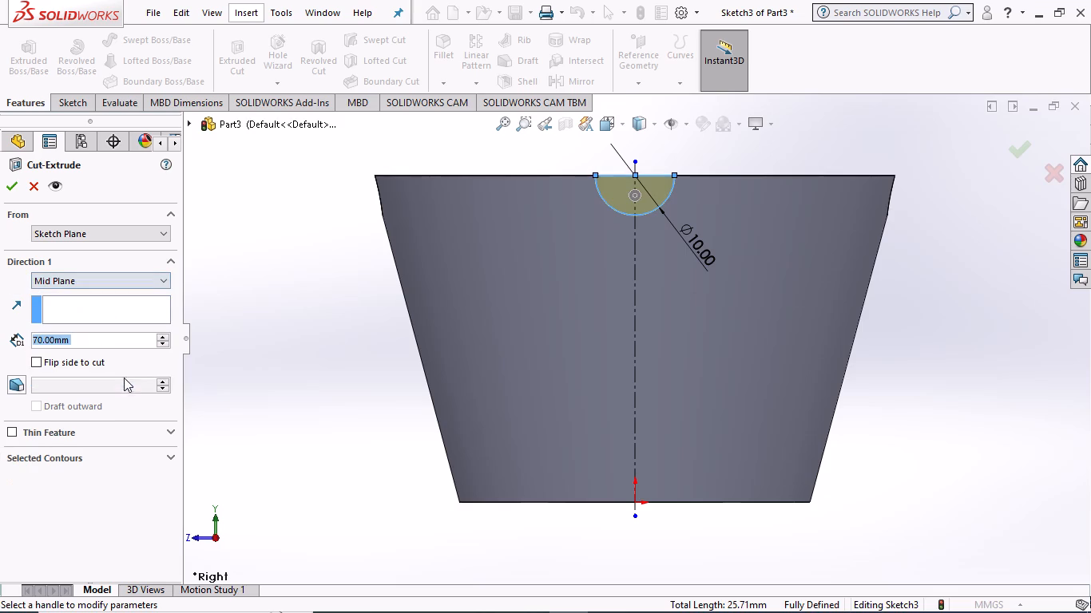
pyautogui.moveTo(277, 311); pyautogui.dragTo(291, 326, button='middle')
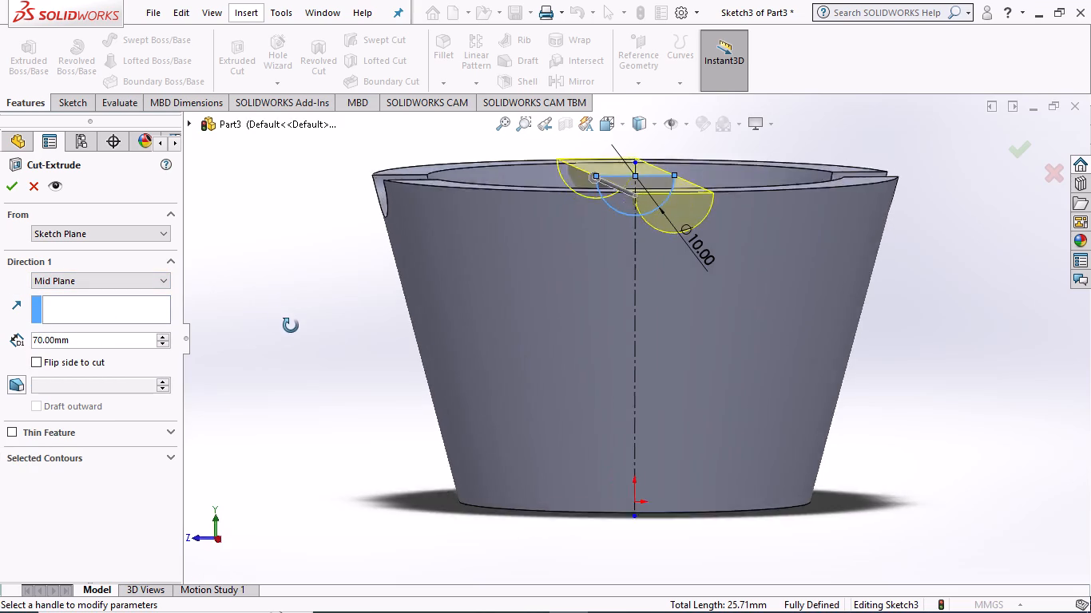
pyautogui.moveTo(291, 326); pyautogui.dragTo(313, 347, button='middle')
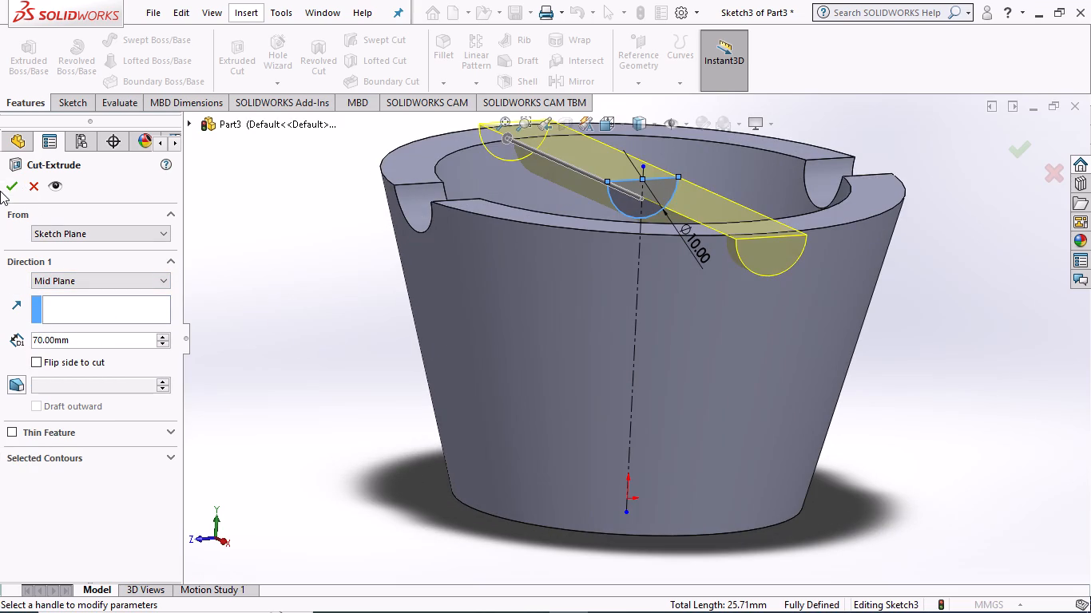
pyautogui.click(6, 186)
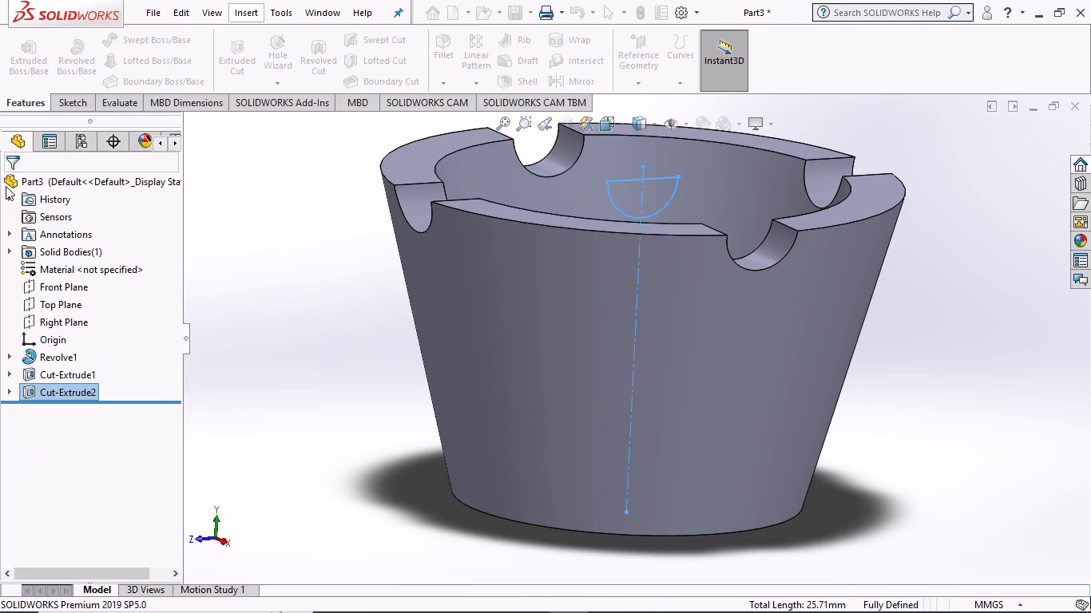
# Examine the notched rim, the walls and the underside of the tapered body from several angles.
pyautogui.moveTo(336, 330); pyautogui.dragTo(366, 361, button='middle')
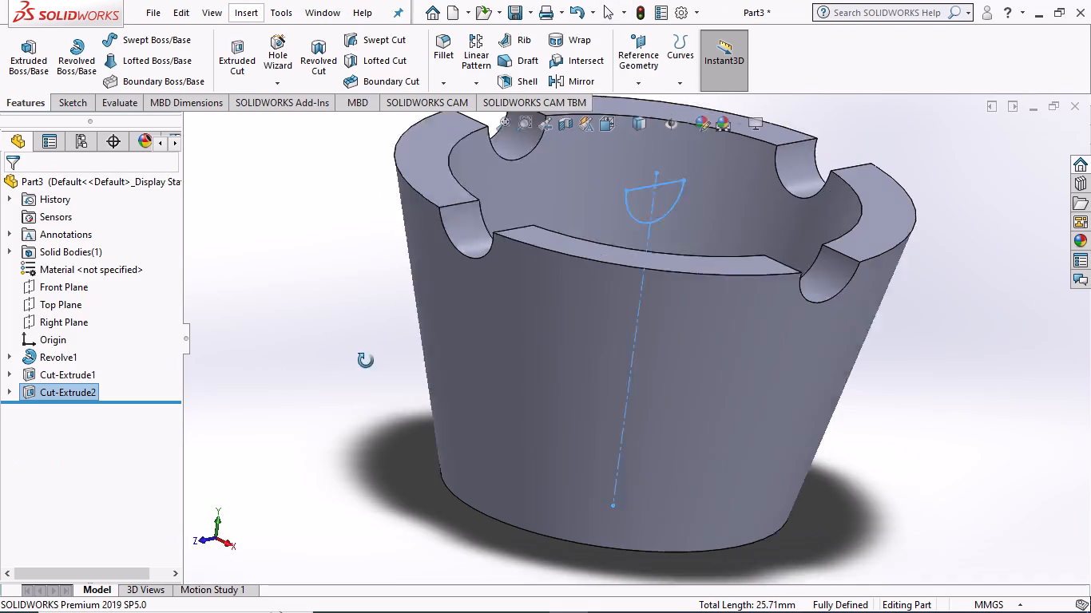
pyautogui.moveTo(366, 361); pyautogui.dragTo(379, 374, button='middle')
pyautogui.scroll(6, 362, 351)
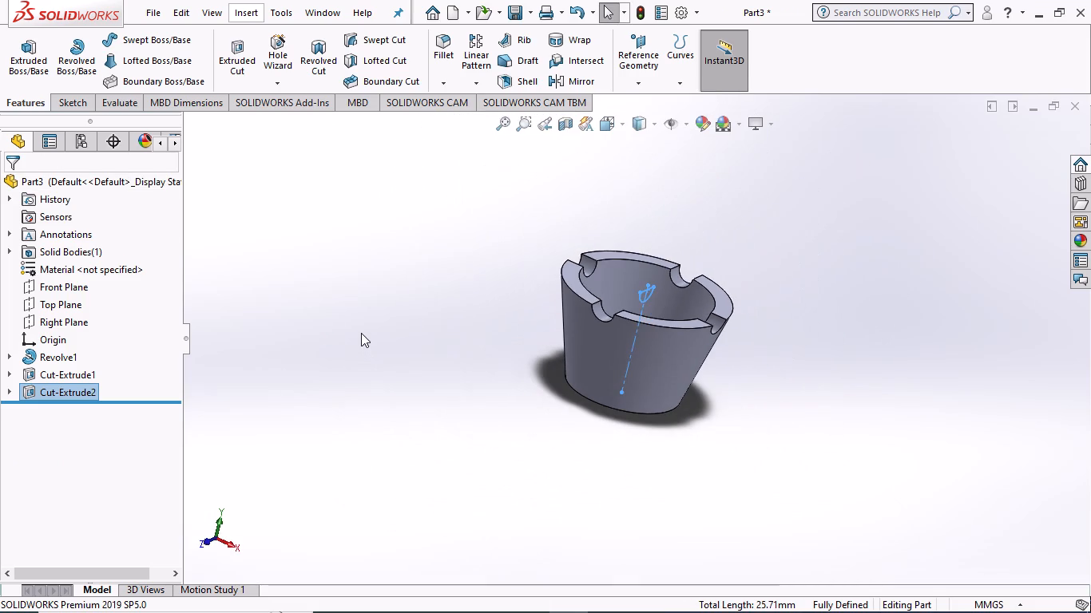
pyautogui.click(436, 264)
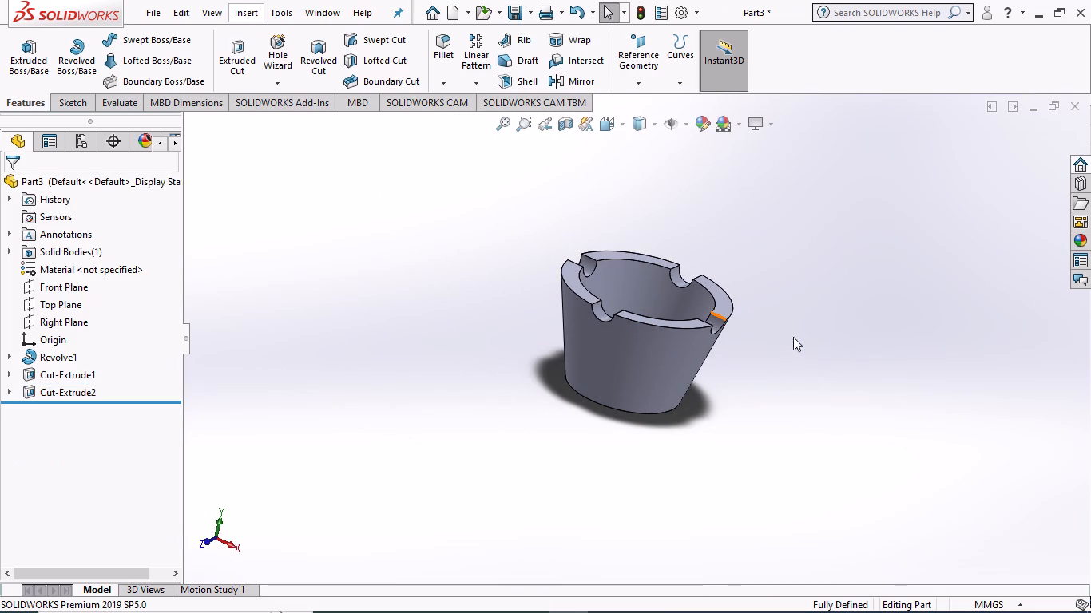
pyautogui.moveTo(797, 300); pyautogui.dragTo(648, 290, button='middle')
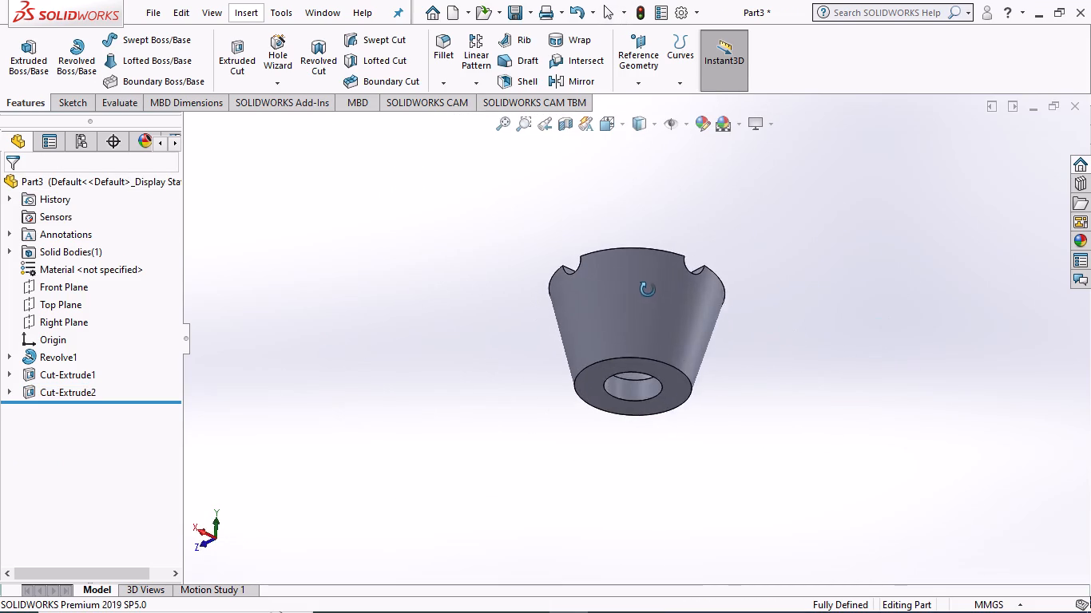
pyautogui.moveTo(648, 290); pyautogui.dragTo(633, 426, button='middle')
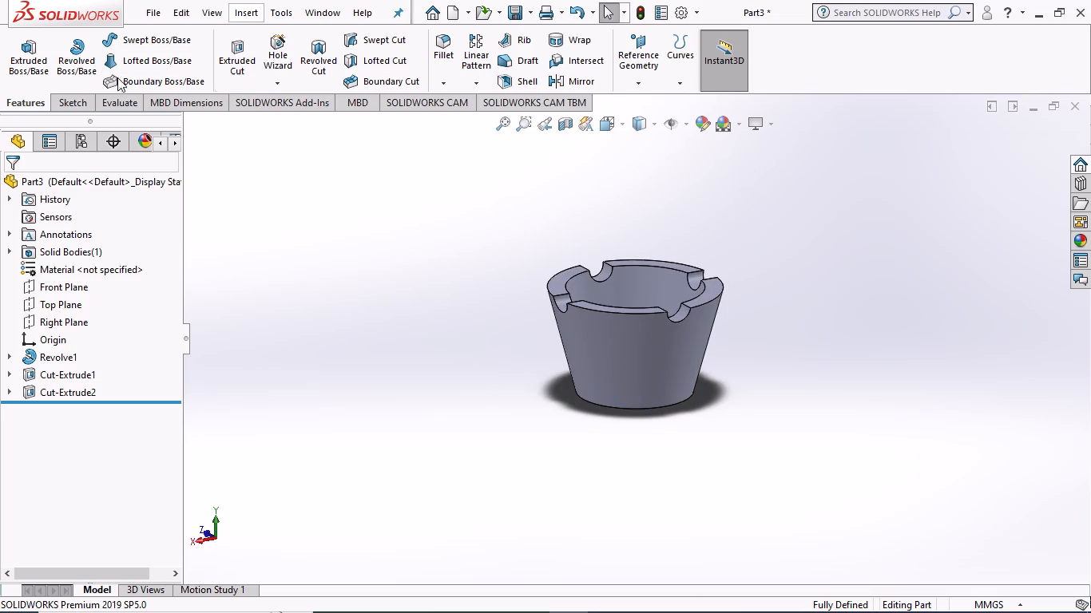
# Save the part as Part3 in the assembly 2 folder and close it.
pyautogui.click(145, 0)
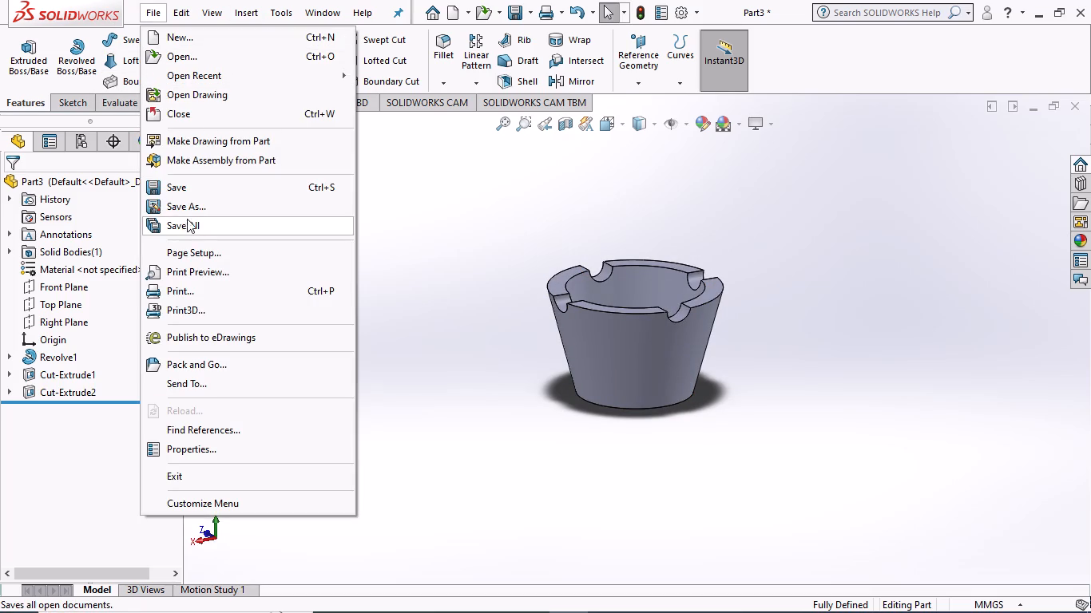
pyautogui.click(188, 208)
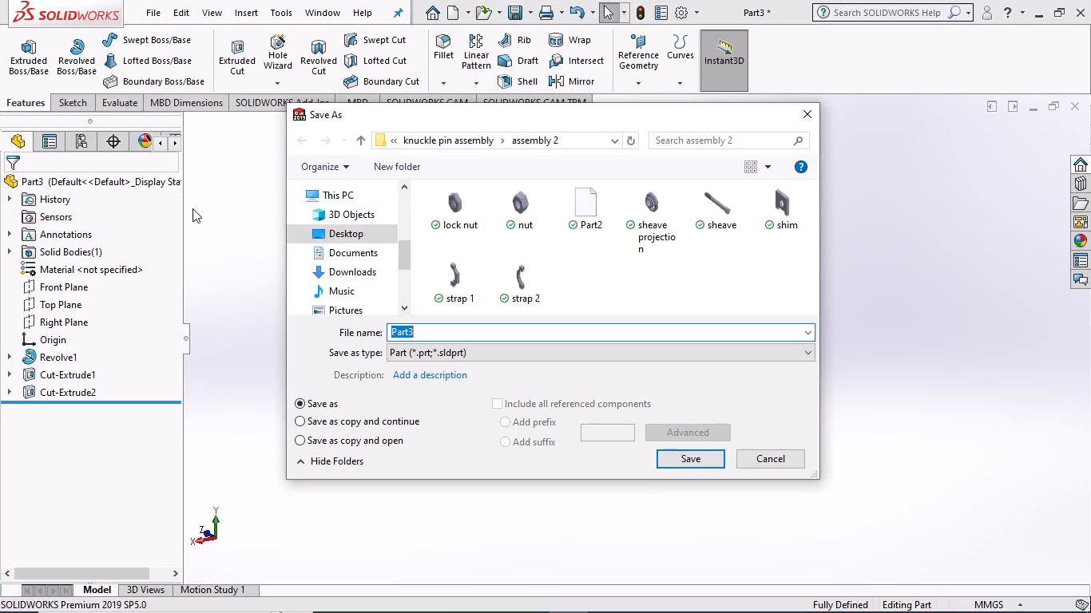
pyautogui.click(680, 453)
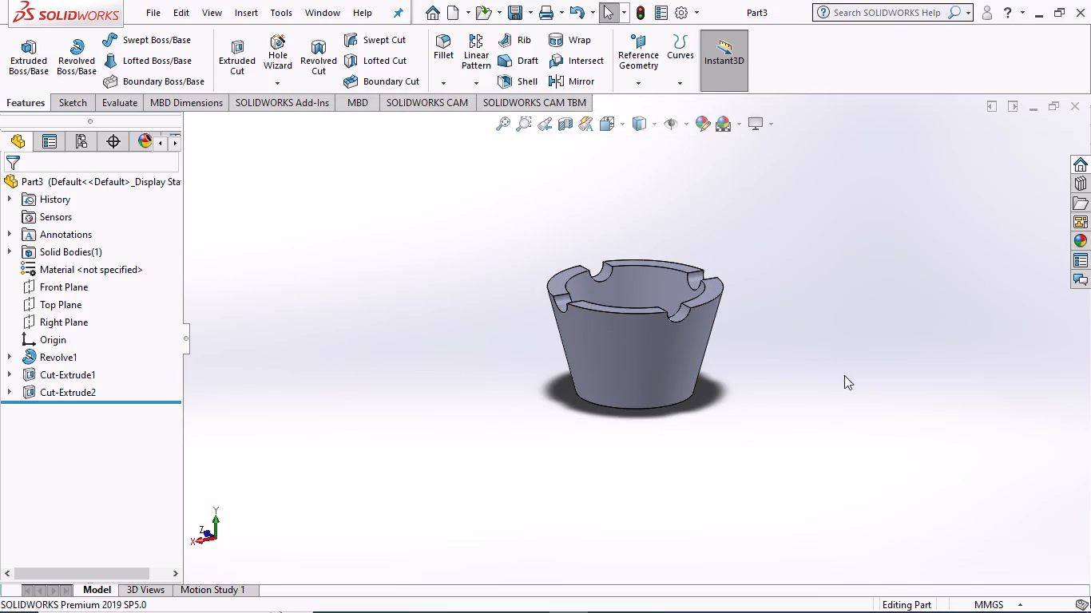
pyautogui.click(1072, 107)
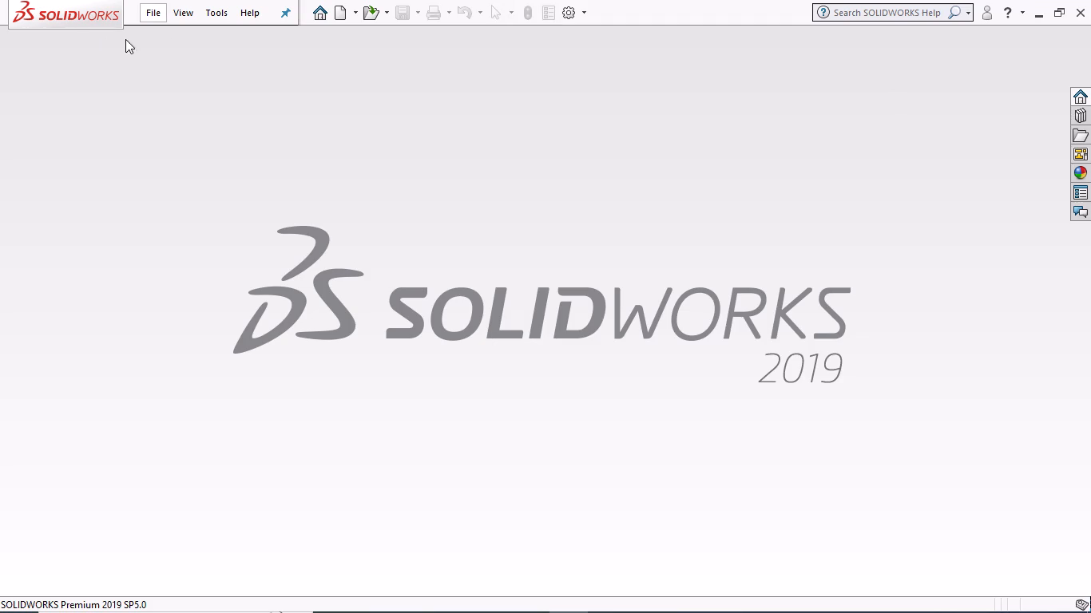
# Create a new part document.
pyautogui.click(320, 9)
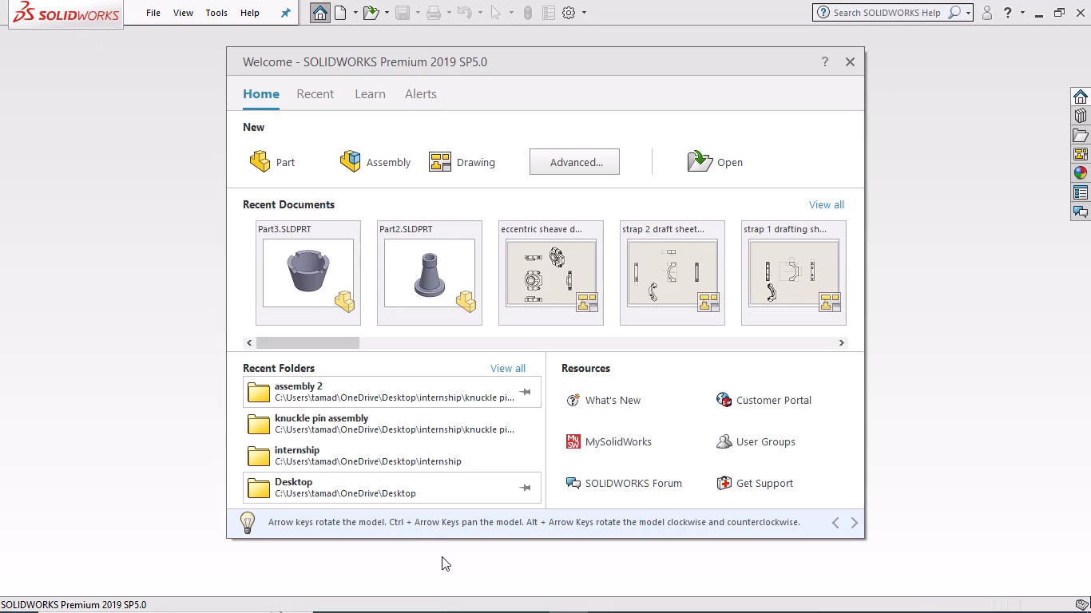
pyautogui.click(280, 168)
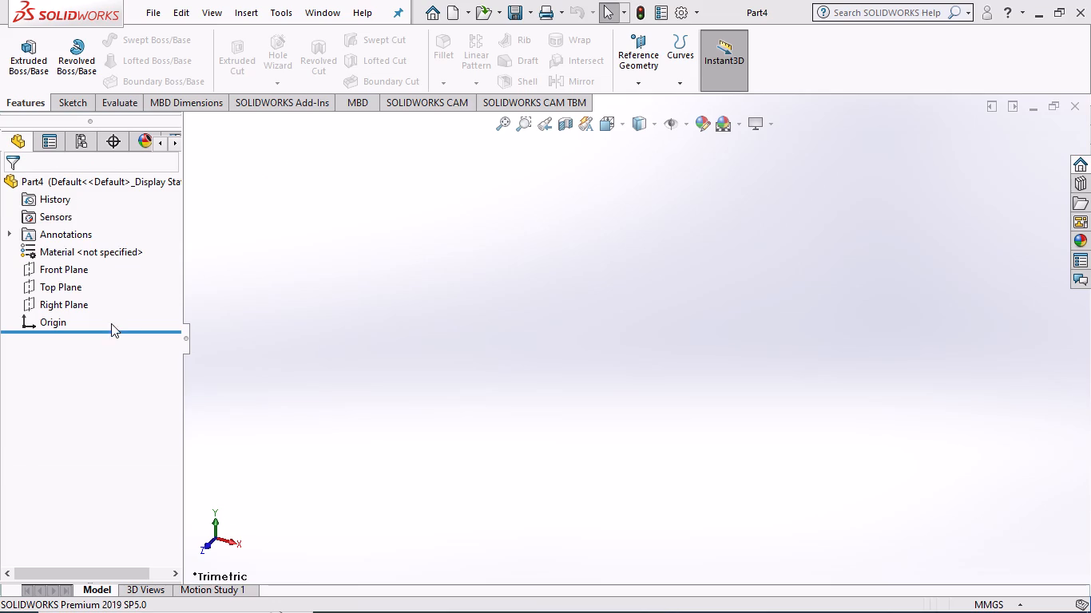
# Open a sketch on the Front Plane and draw a vertical centerline passing through the origin.
pyautogui.click(25, 267)
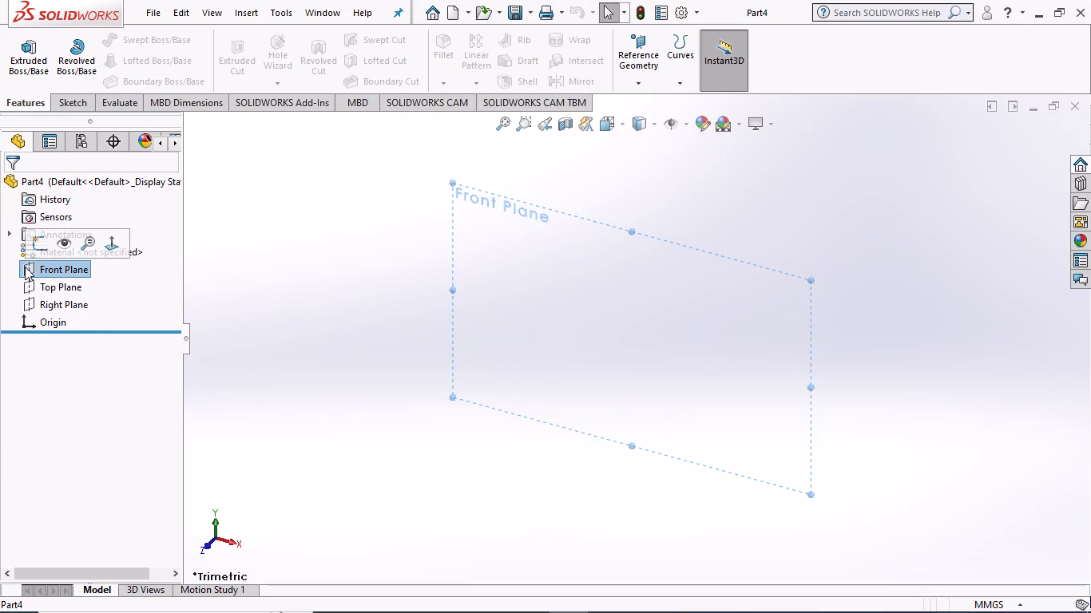
pyautogui.click(44, 240)
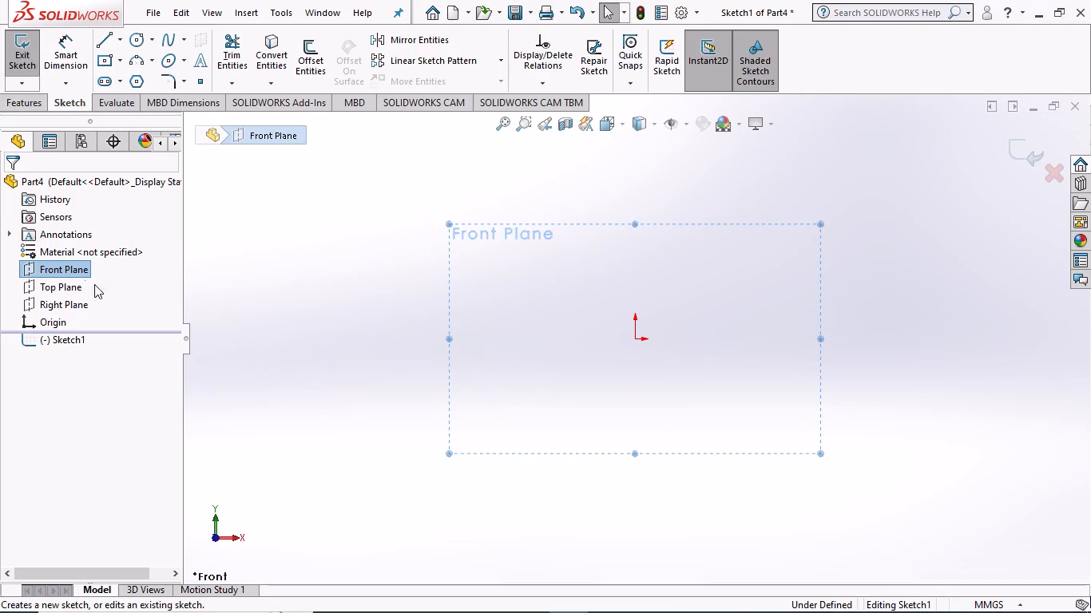
pyautogui.click(267, 271)
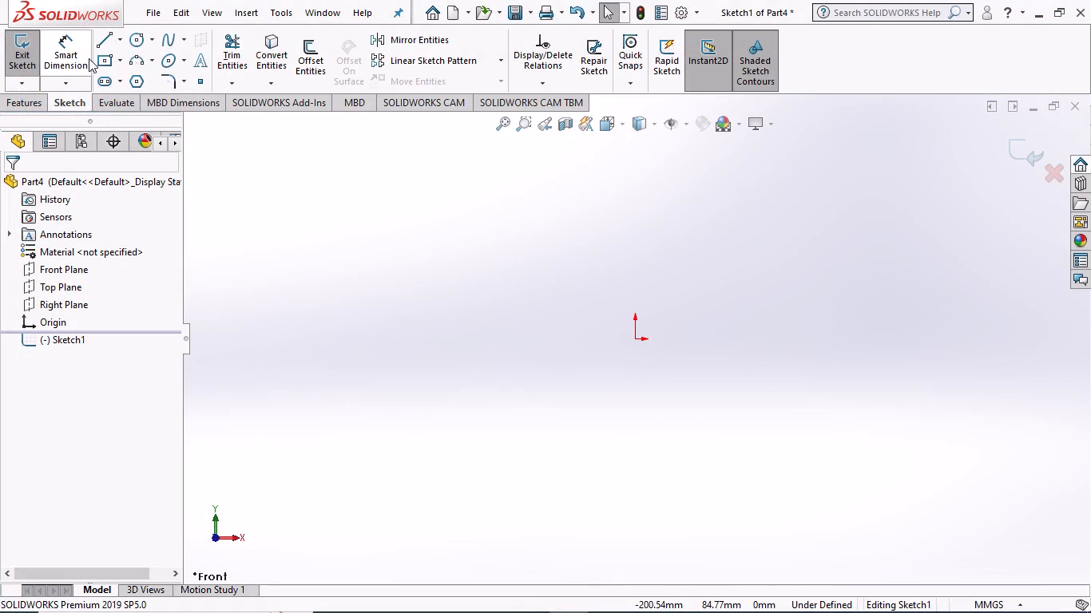
pyautogui.click(120, 38)
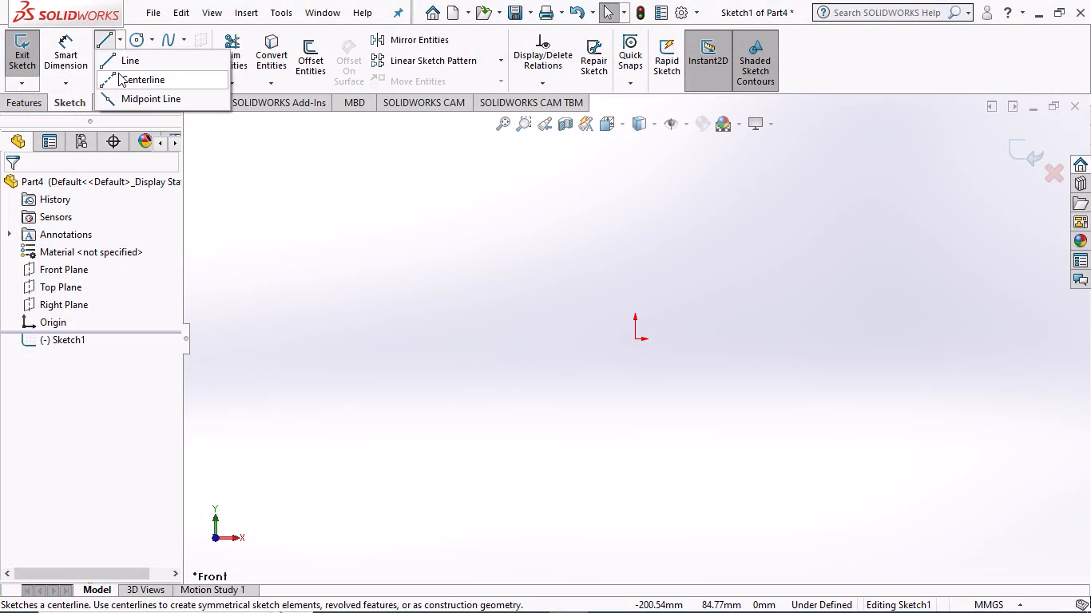
pyautogui.click(118, 73)
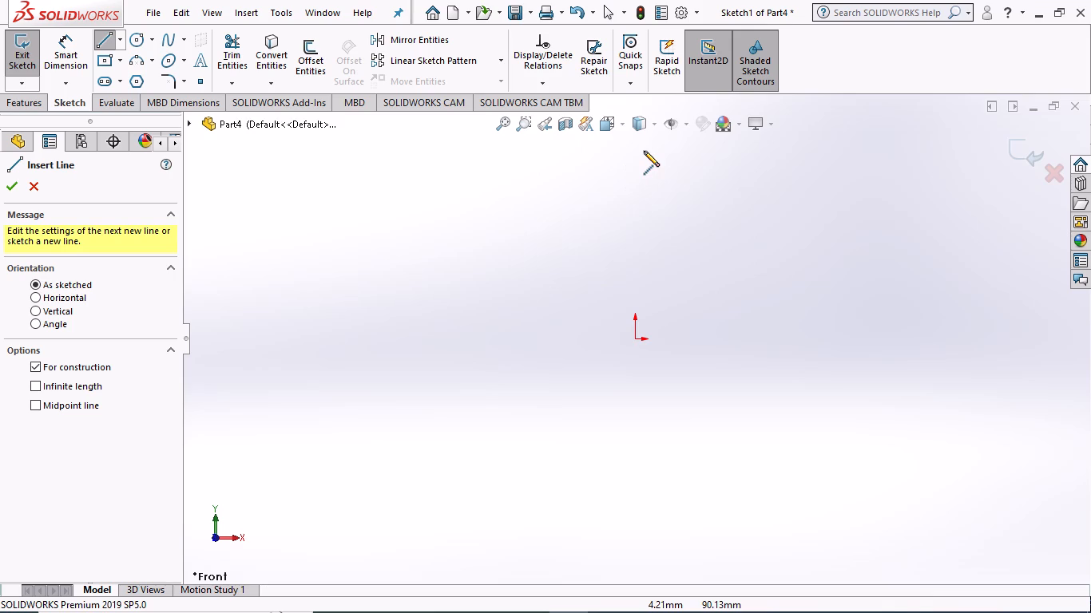
pyautogui.click(632, 143)
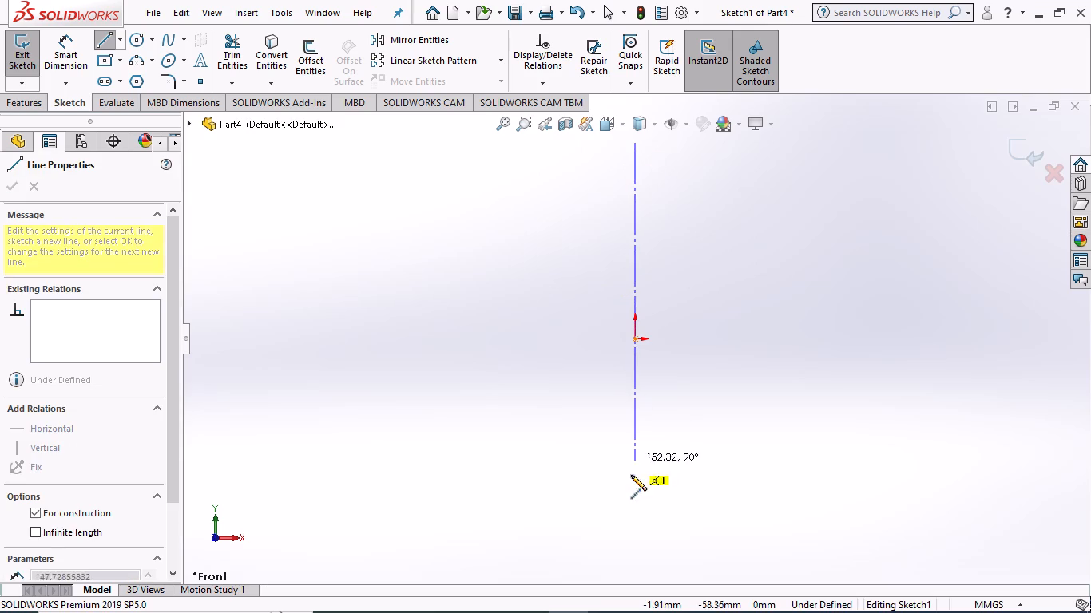
pyautogui.click(631, 553)
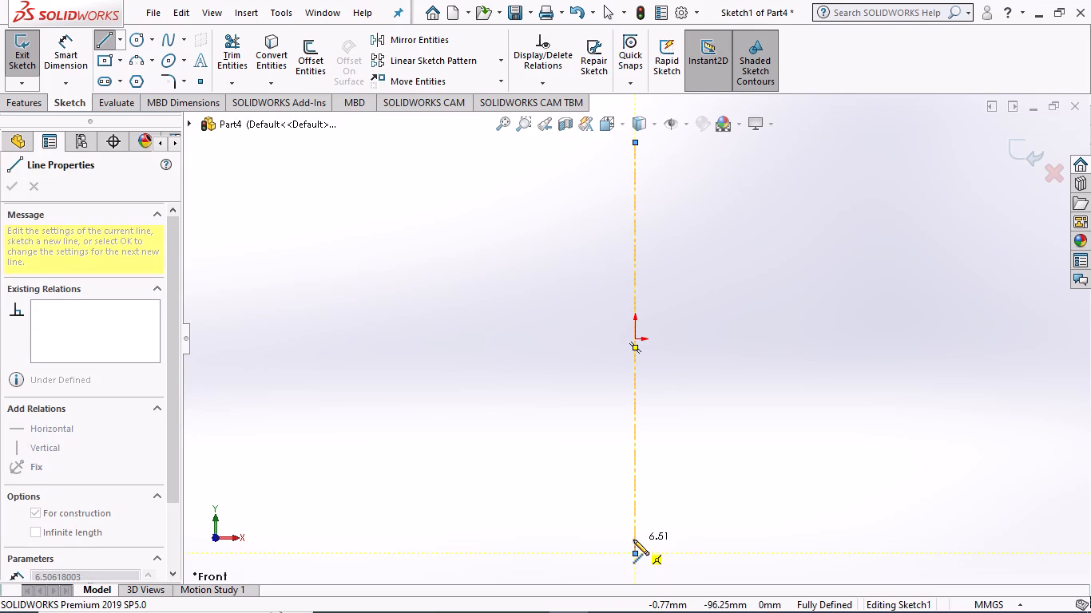
pyautogui.press('Escape')
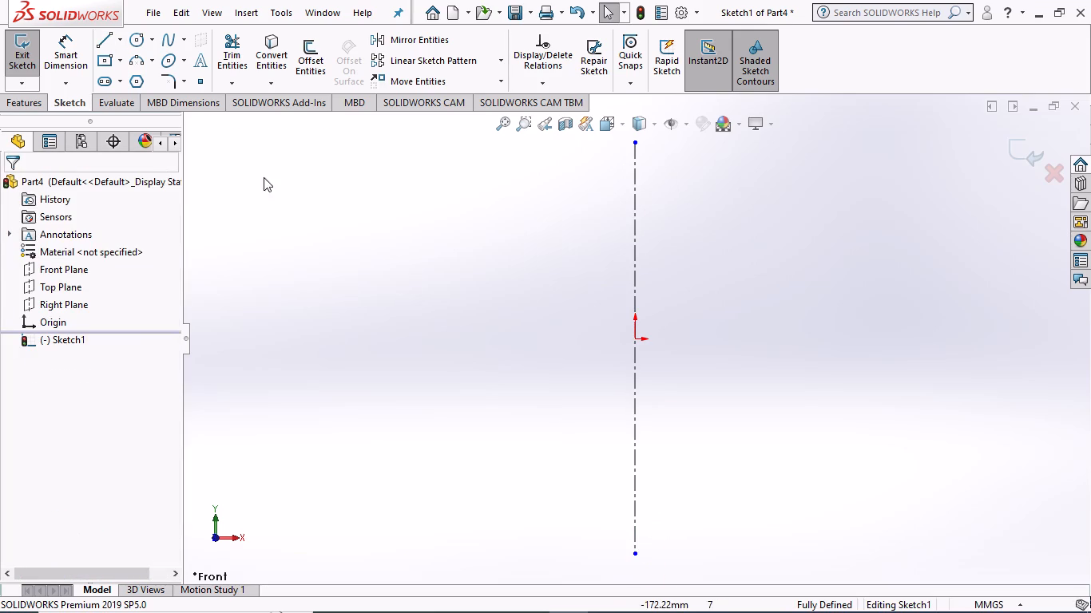
# Sketch a horizontal centerline about 330 mm long passing through the origin.
pyautogui.click(121, 35)
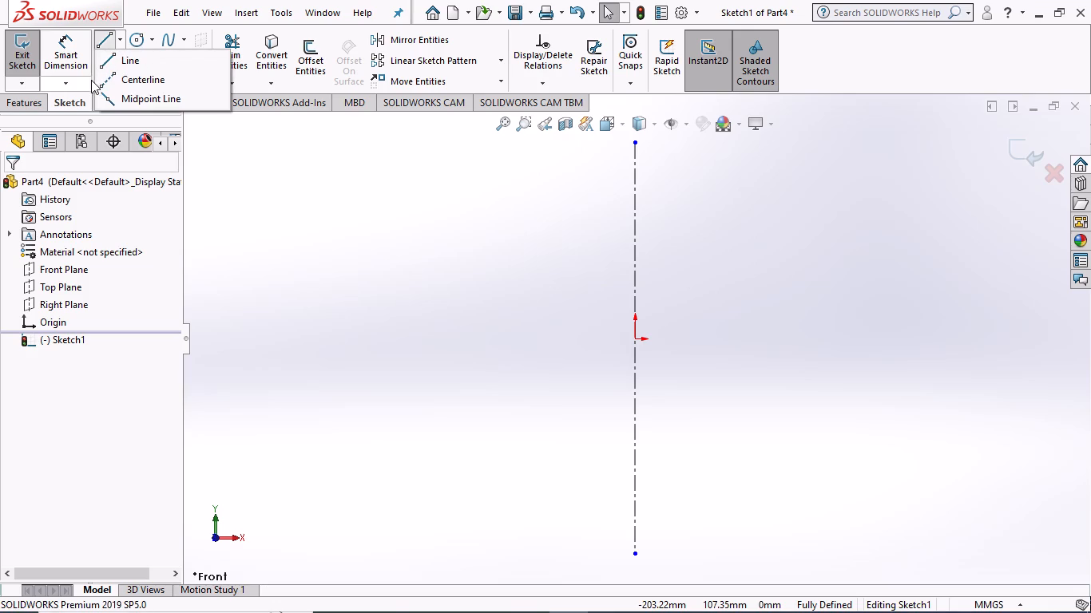
pyautogui.click(105, 78)
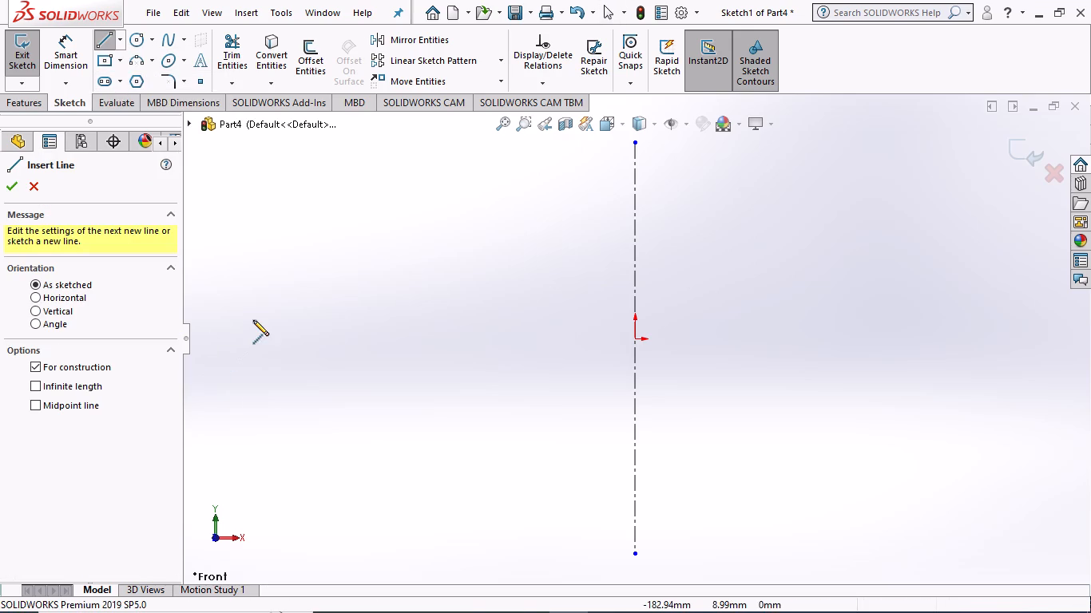
pyautogui.click(248, 334)
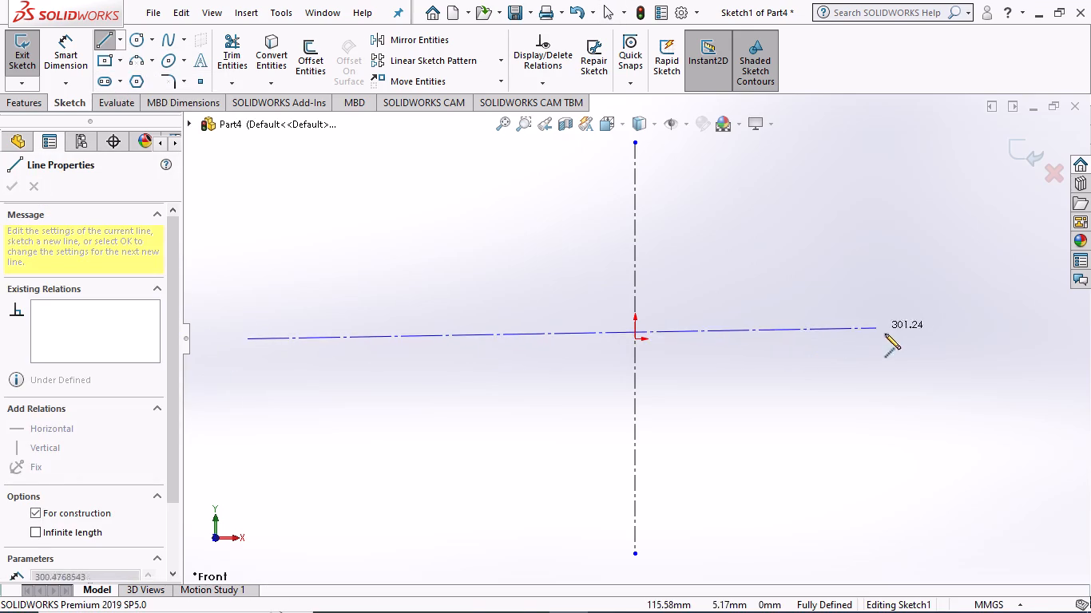
pyautogui.click(938, 341)
pyautogui.press('Escape')
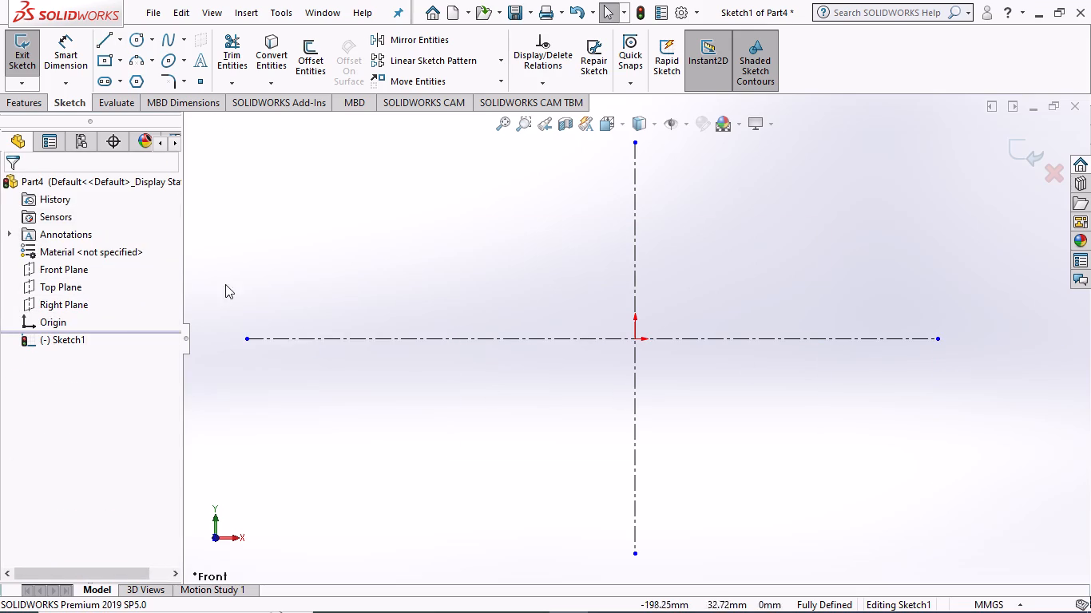
# Shorten the horizontal centerline by moving its left endpoint inward toward the origin.
pyautogui.moveTo(244, 338); pyautogui.dragTo(251, 337)
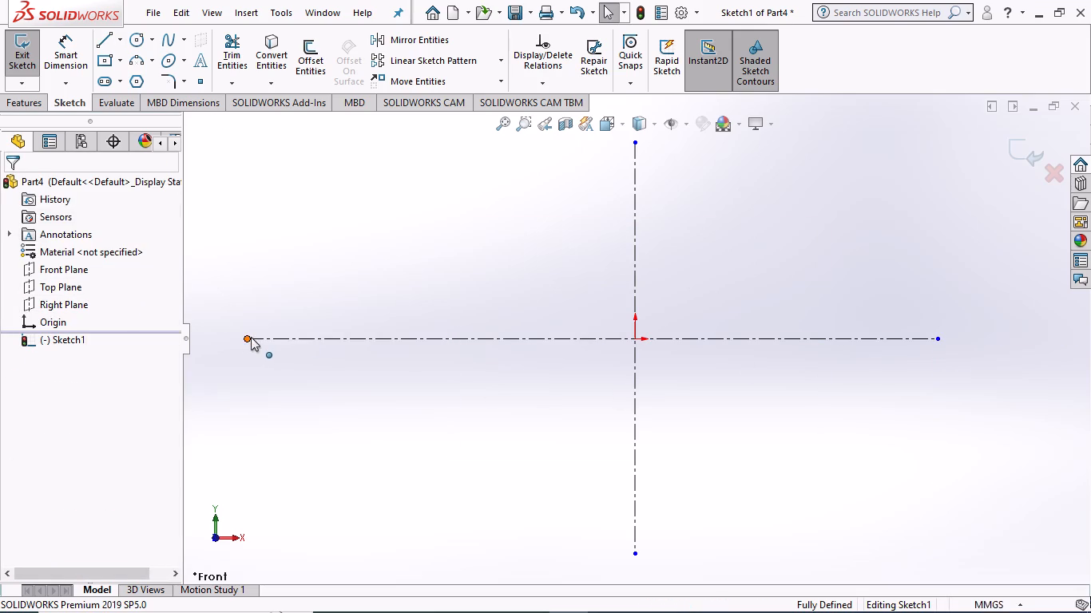
pyautogui.moveTo(251, 337); pyautogui.dragTo(270, 337)
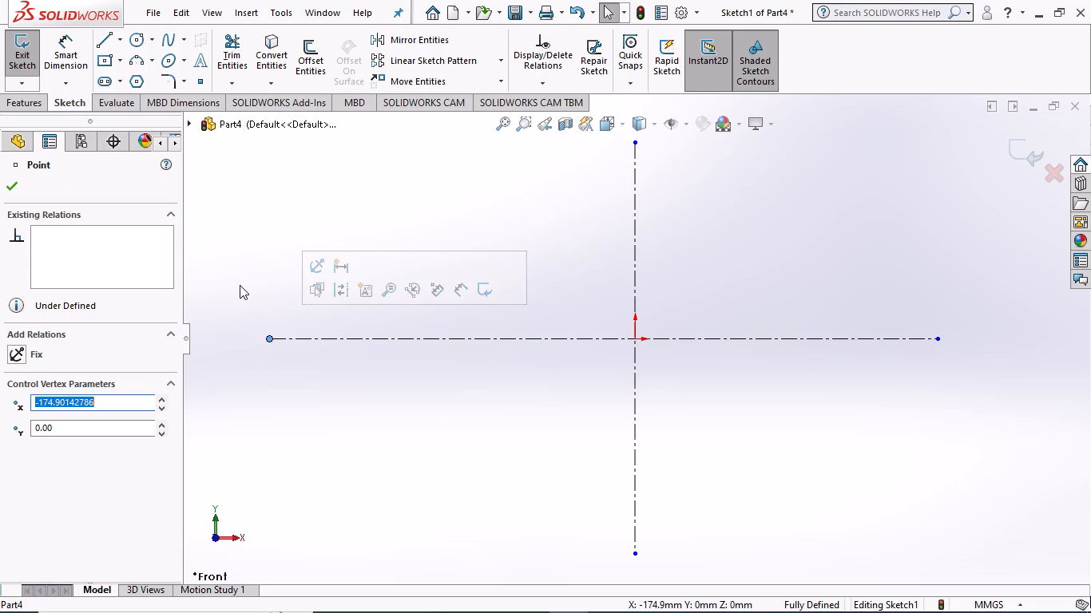
pyautogui.click(239, 283)
pyautogui.moveTo(268, 338); pyautogui.dragTo(277, 337)
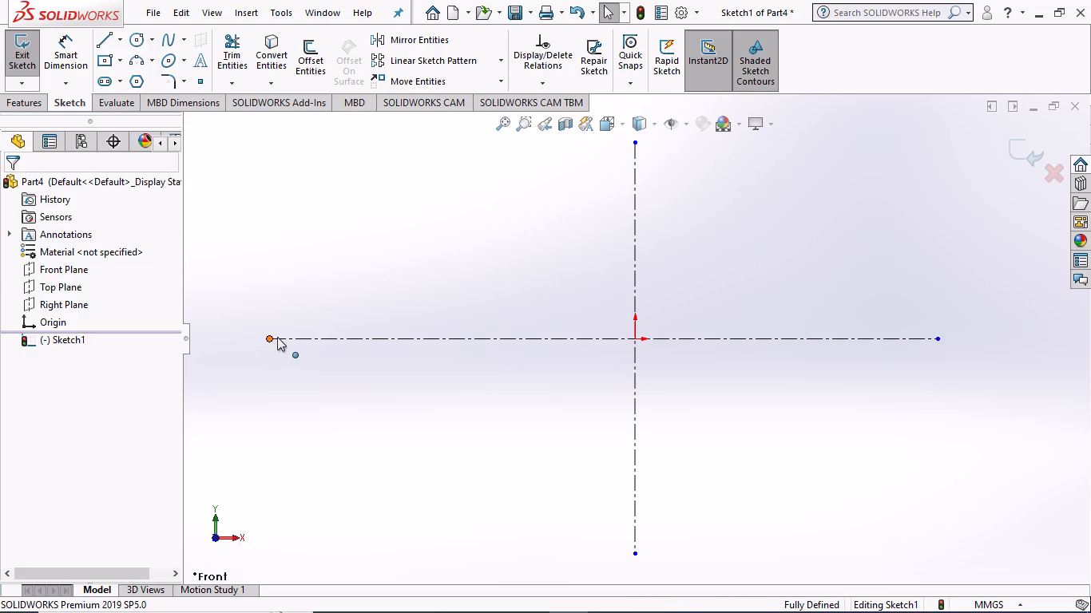
pyautogui.moveTo(277, 337); pyautogui.dragTo(322, 342)
pyautogui.click(274, 247)
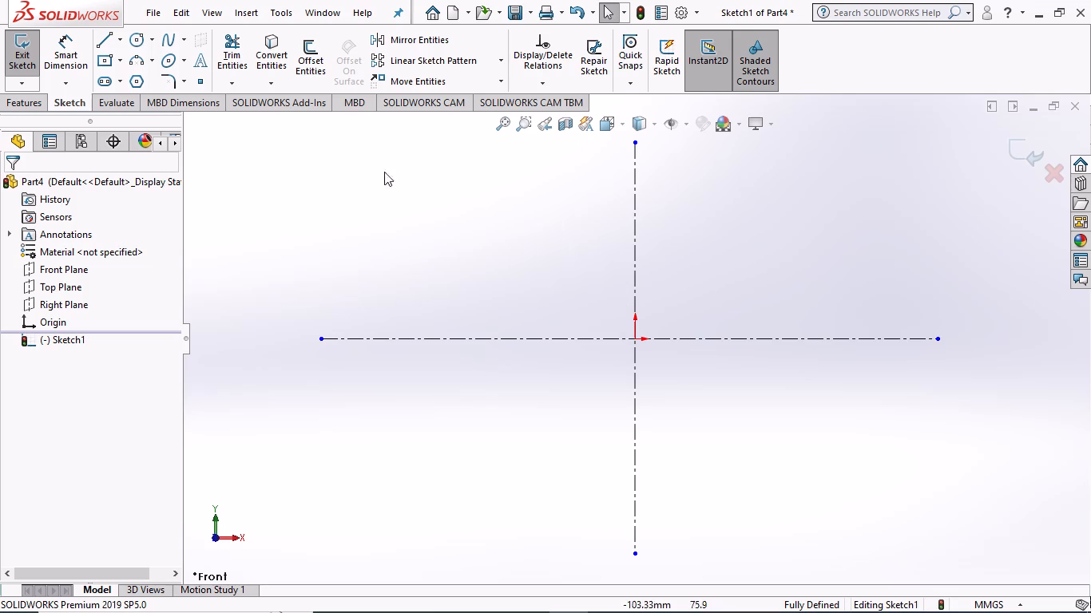
# Sketch a closed stepped profile about 71 mm tall against the vertical centerline, rising from the origin with a small block protruding outward.
pyautogui.click(106, 40)
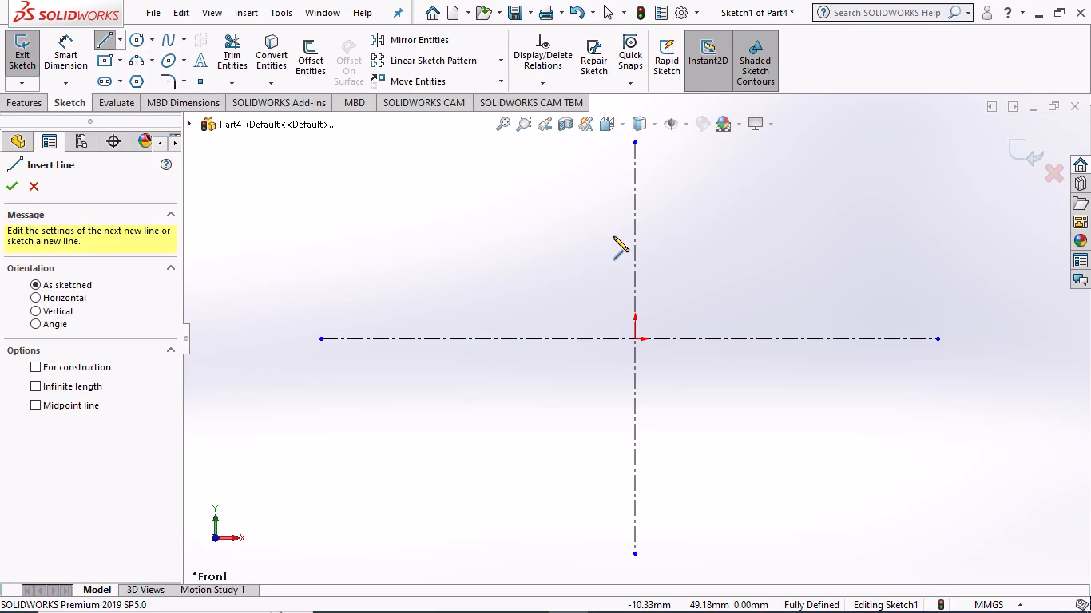
pyautogui.click(634, 191)
pyautogui.click(621, 190)
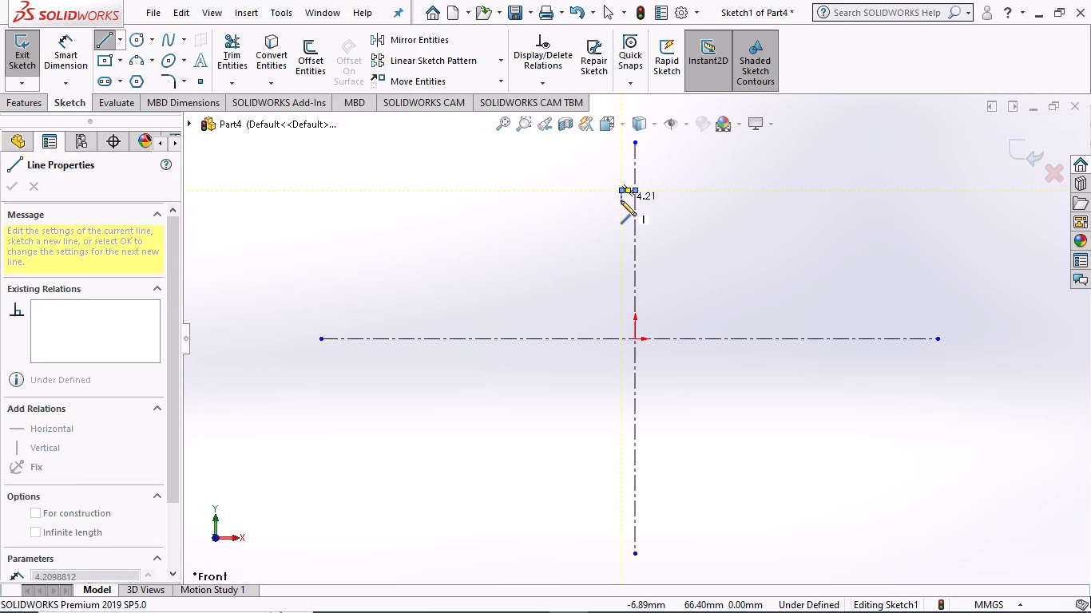
pyautogui.click(623, 216)
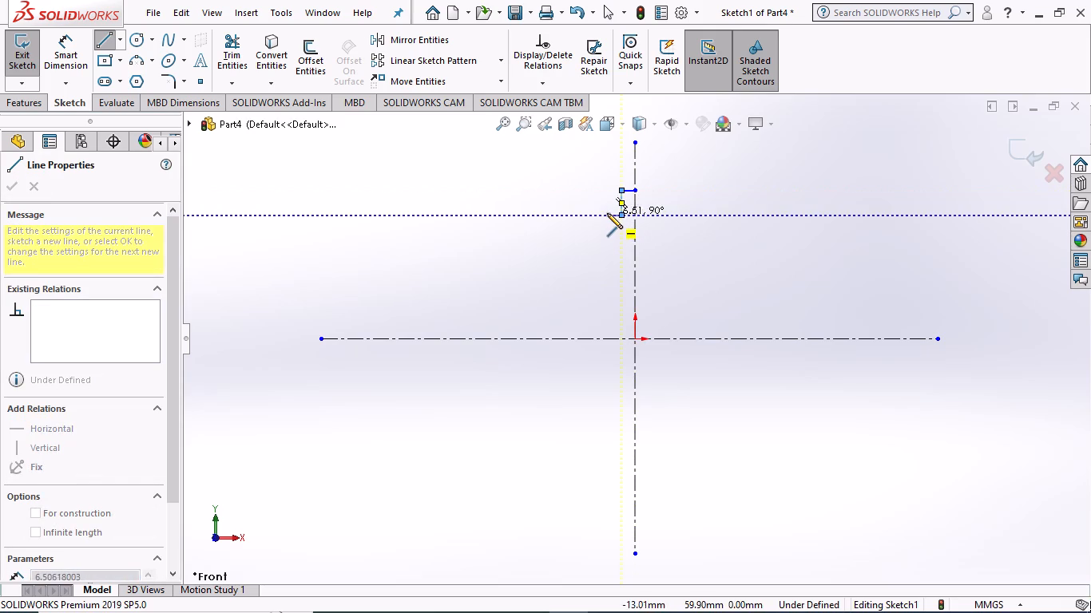
pyautogui.click(601, 213)
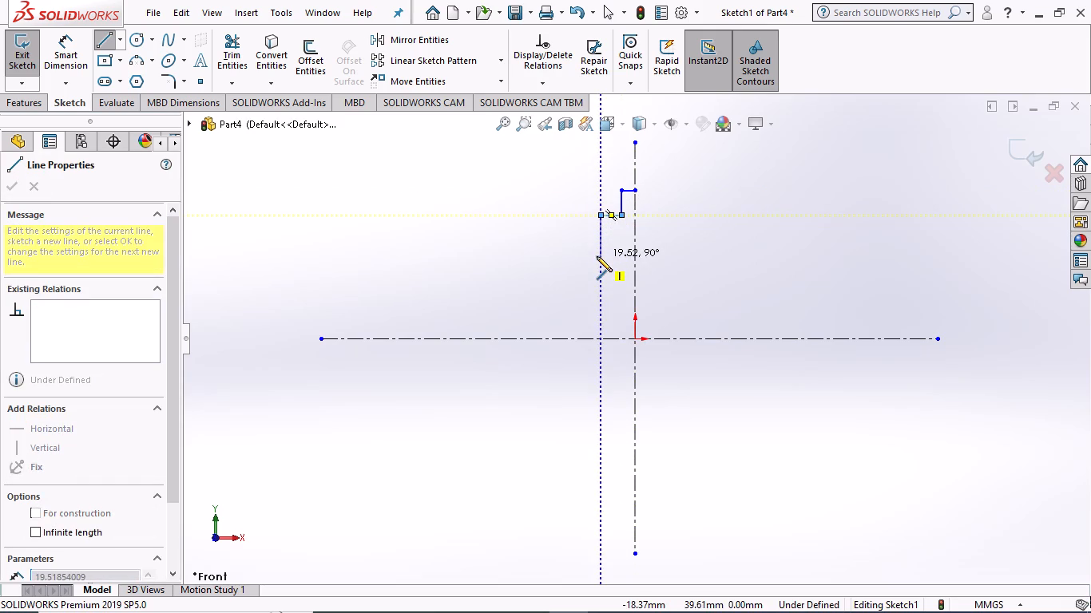
pyautogui.click(597, 259)
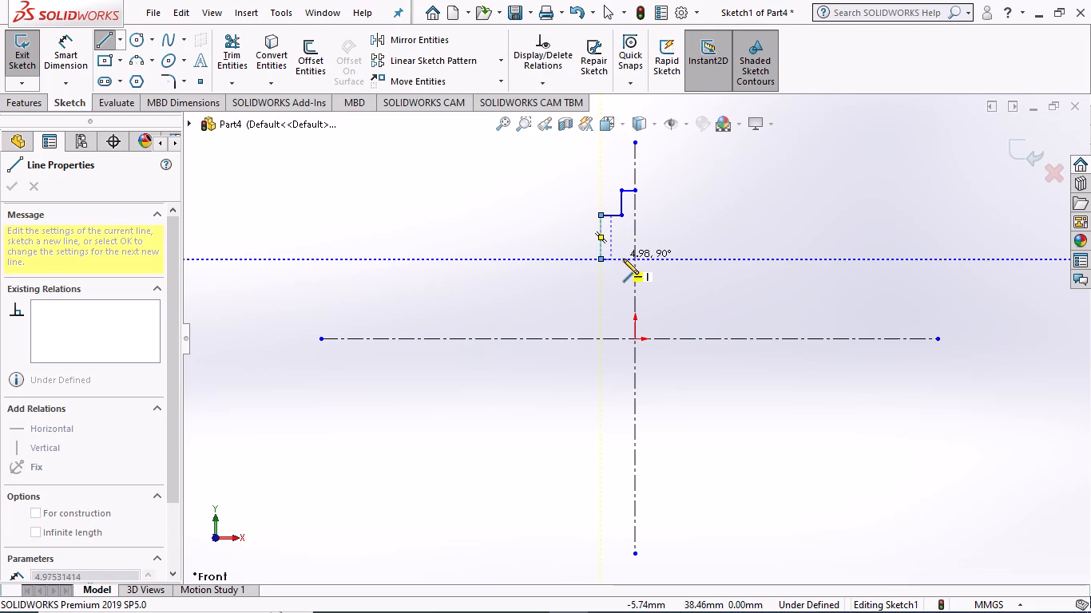
pyautogui.click(621, 259)
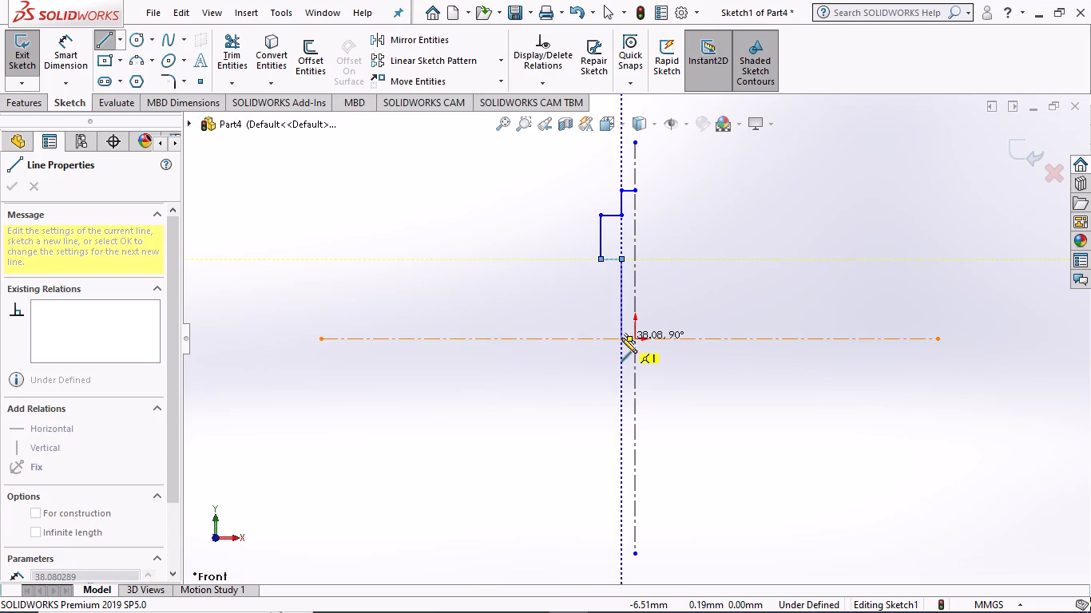
pyautogui.click(621, 337)
pyautogui.click(632, 337)
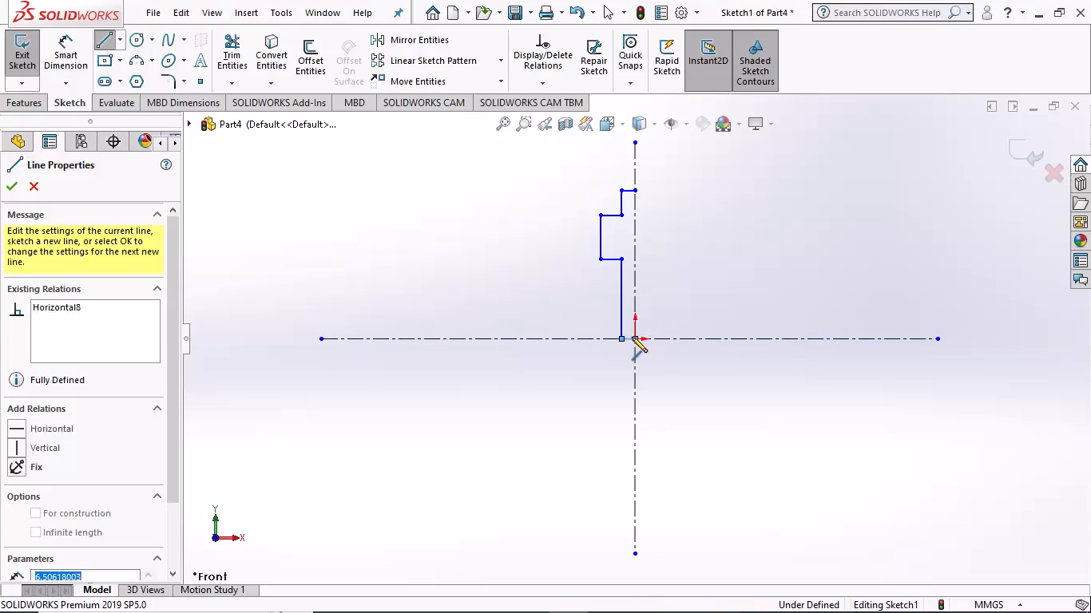
pyautogui.click(637, 190)
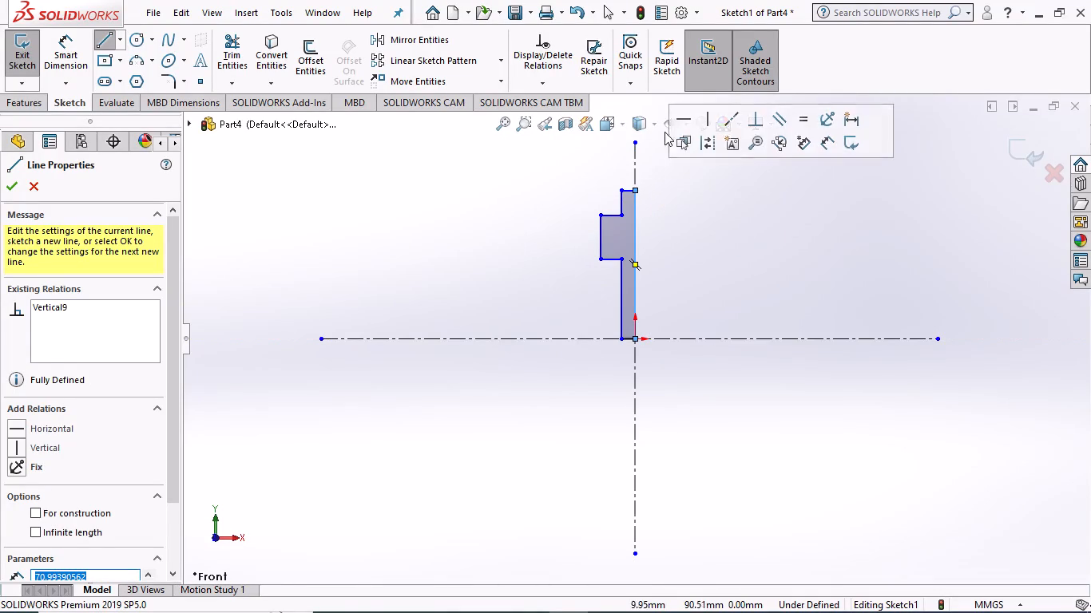
pyautogui.press('Escape')
pyautogui.press('Escape')
pyautogui.press('Escape')
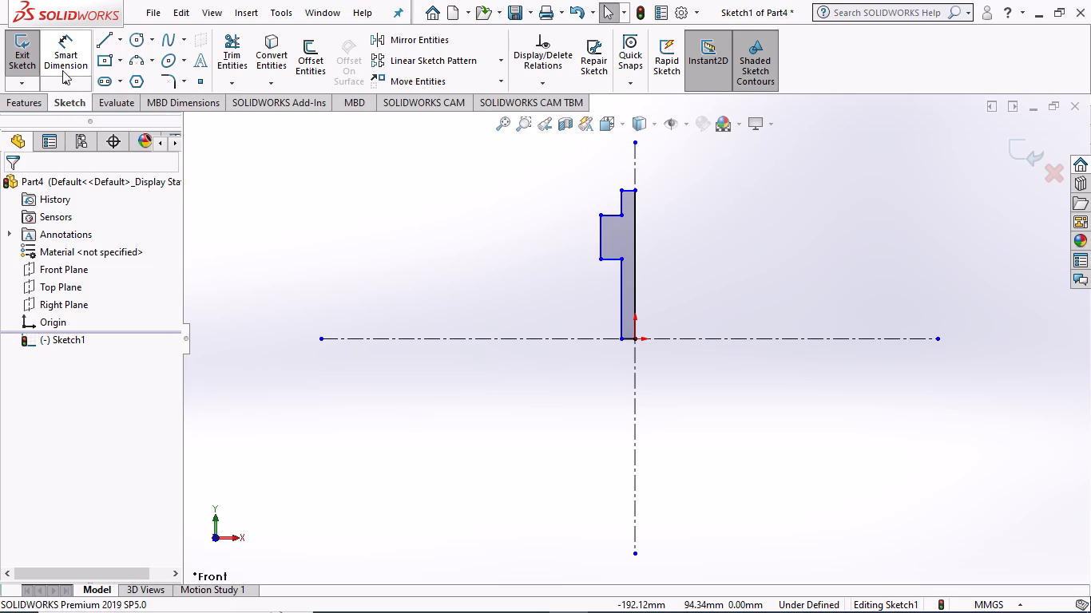
# Dimension the profile's short top edge to 5 mm.
pyautogui.click(62, 70)
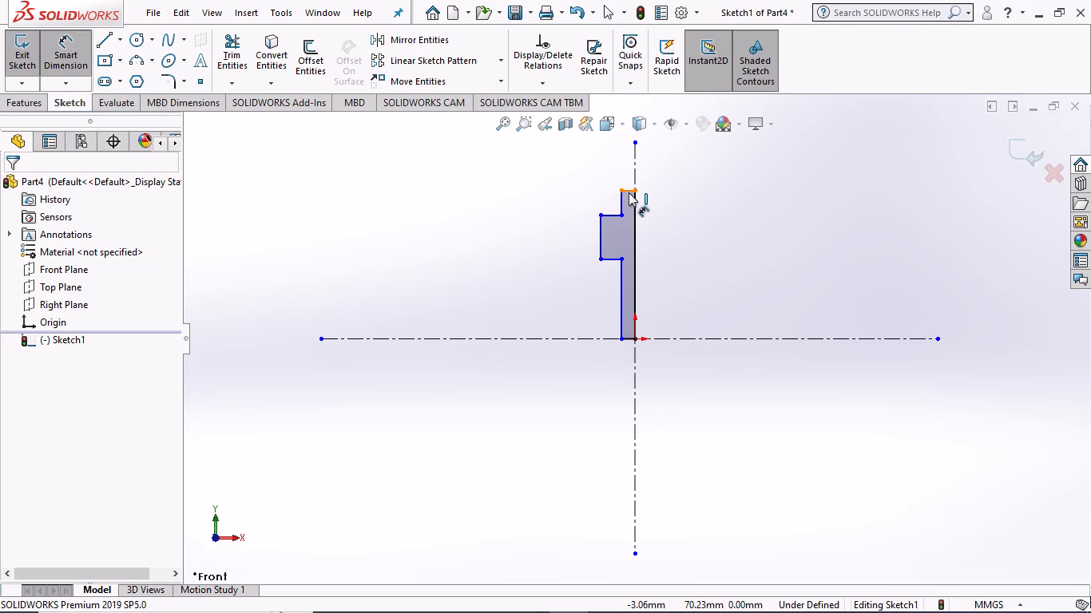
pyautogui.click(629, 192)
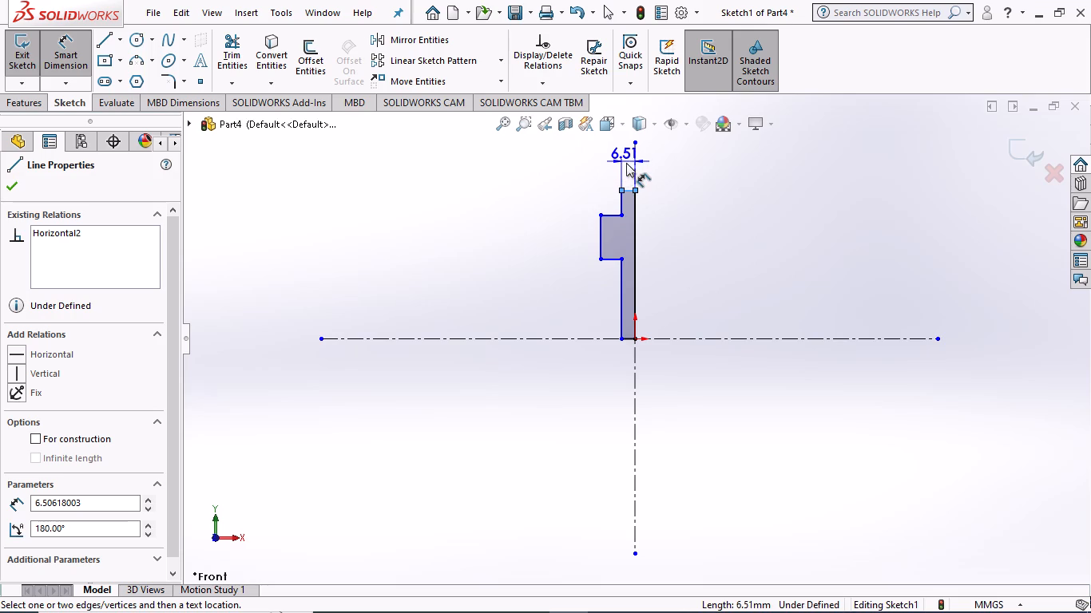
pyautogui.click(626, 164)
pyautogui.press('5')
pyautogui.press('Return')
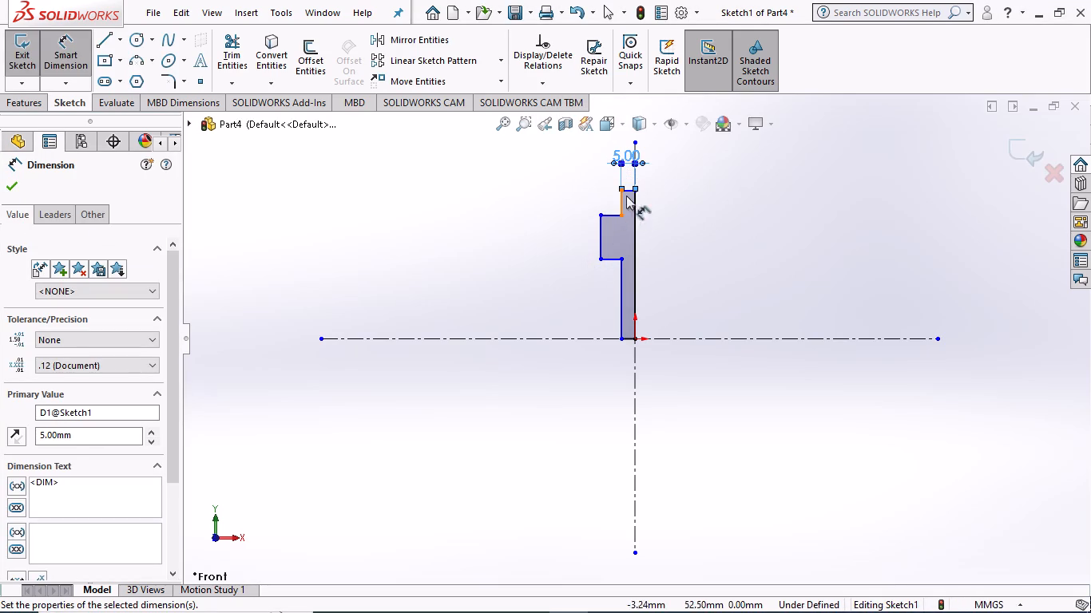
# Dimension the short vertical edge between the profile's top edge and the protruding block to 5 mm.
pyautogui.scroll(-2, 618, 201)
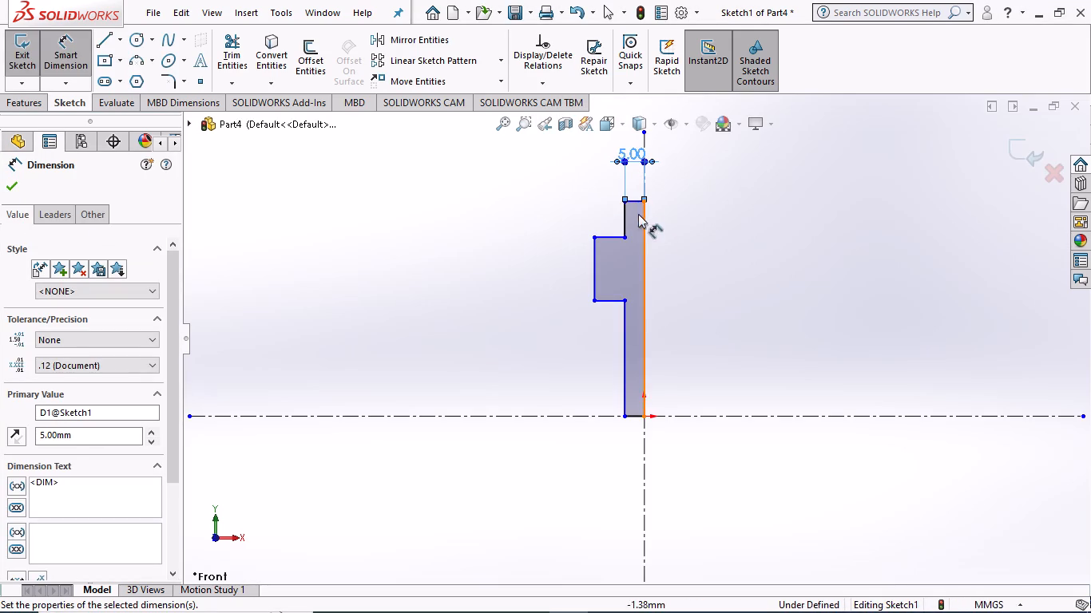
pyautogui.click(623, 216)
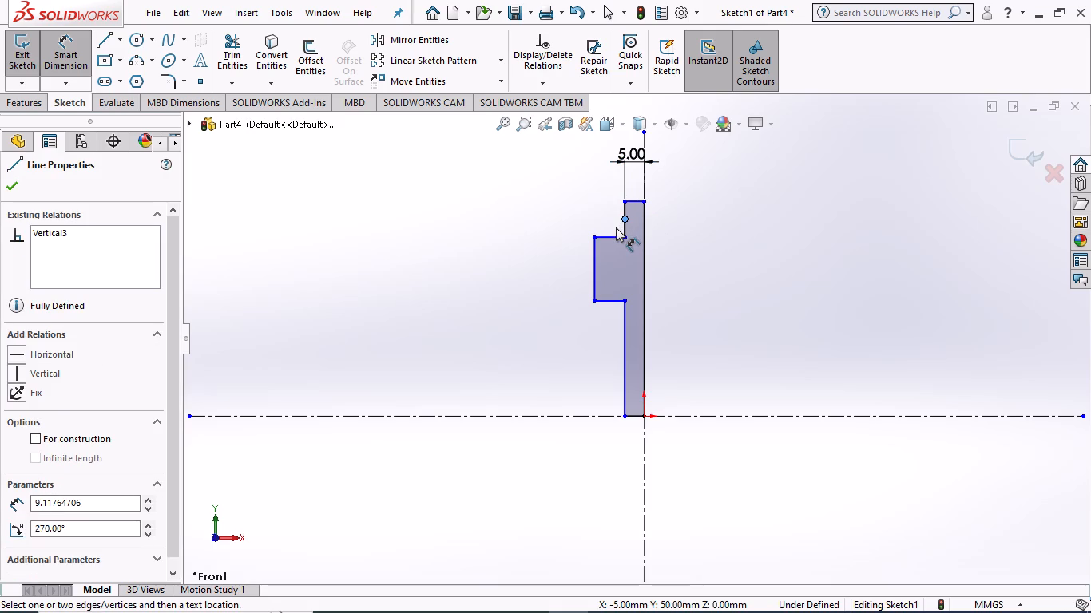
pyautogui.press('Escape')
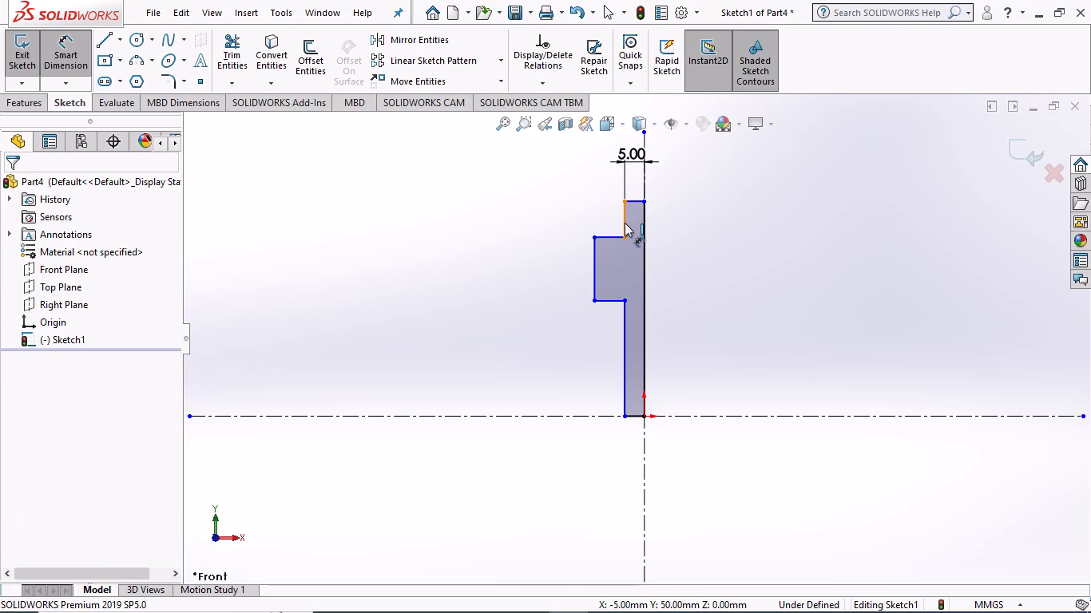
pyautogui.click(625, 223)
pyautogui.click(596, 212)
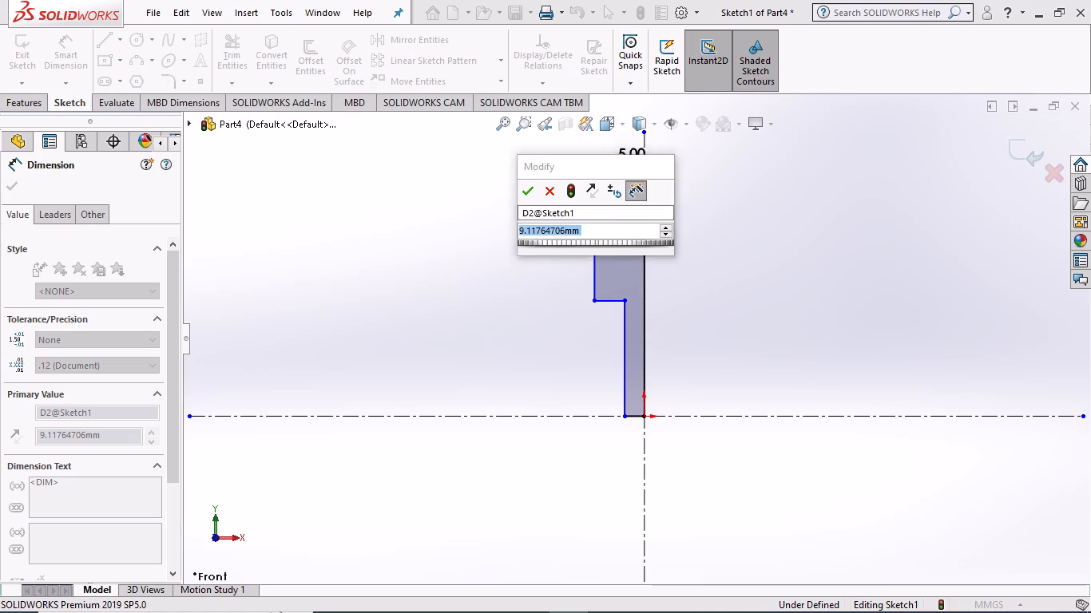
pyautogui.press('5')
pyautogui.press('Return')
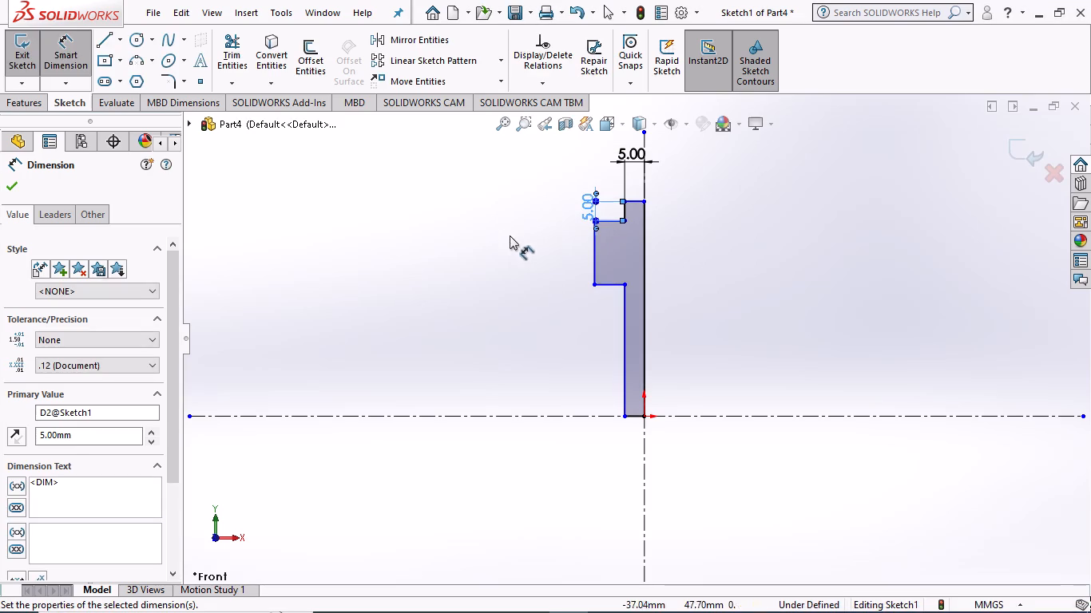
# Dimension the protruding block's outer vertical edge to 59 mm.
pyautogui.click(594, 258)
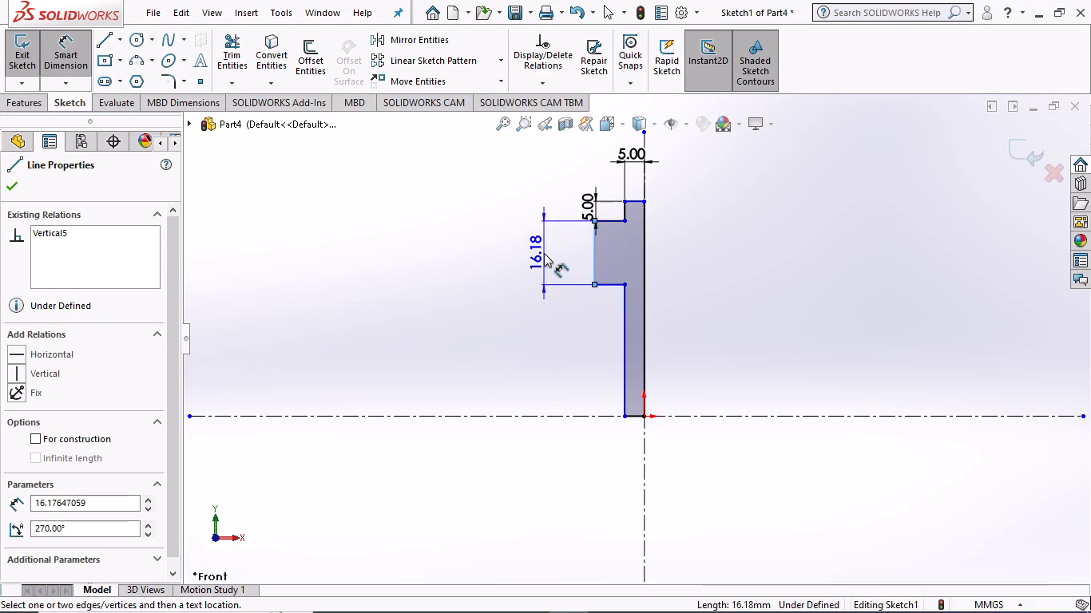
pyautogui.click(544, 253)
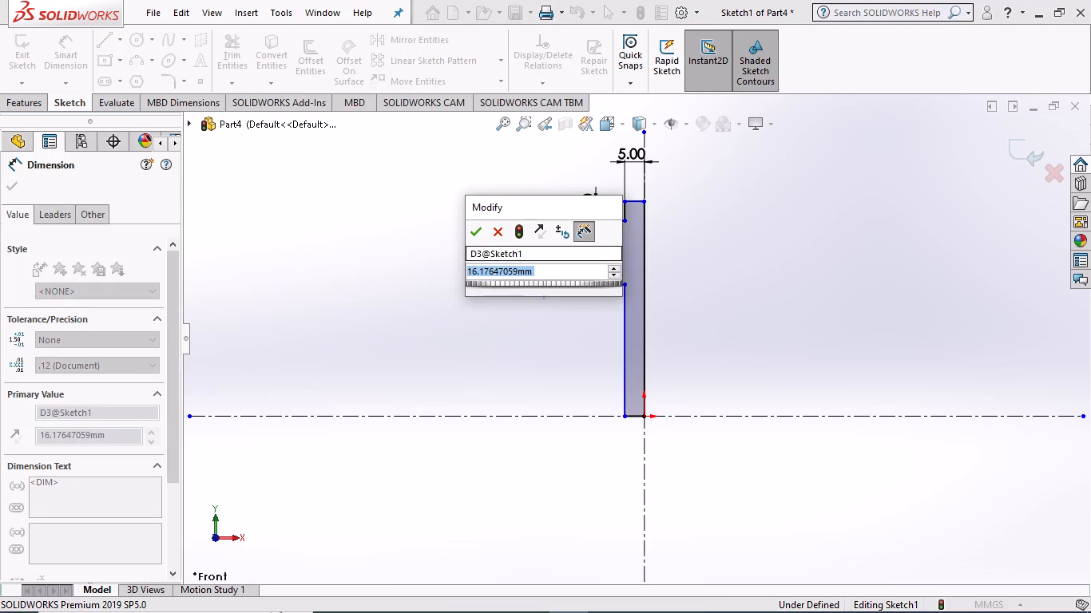
pyautogui.write('59')
pyautogui.press('Return')
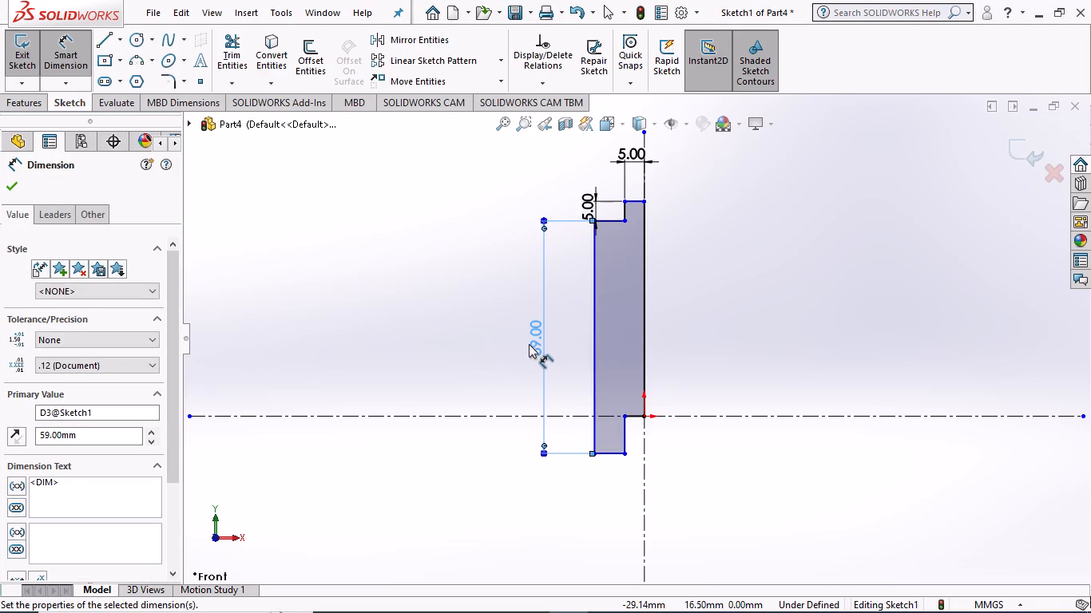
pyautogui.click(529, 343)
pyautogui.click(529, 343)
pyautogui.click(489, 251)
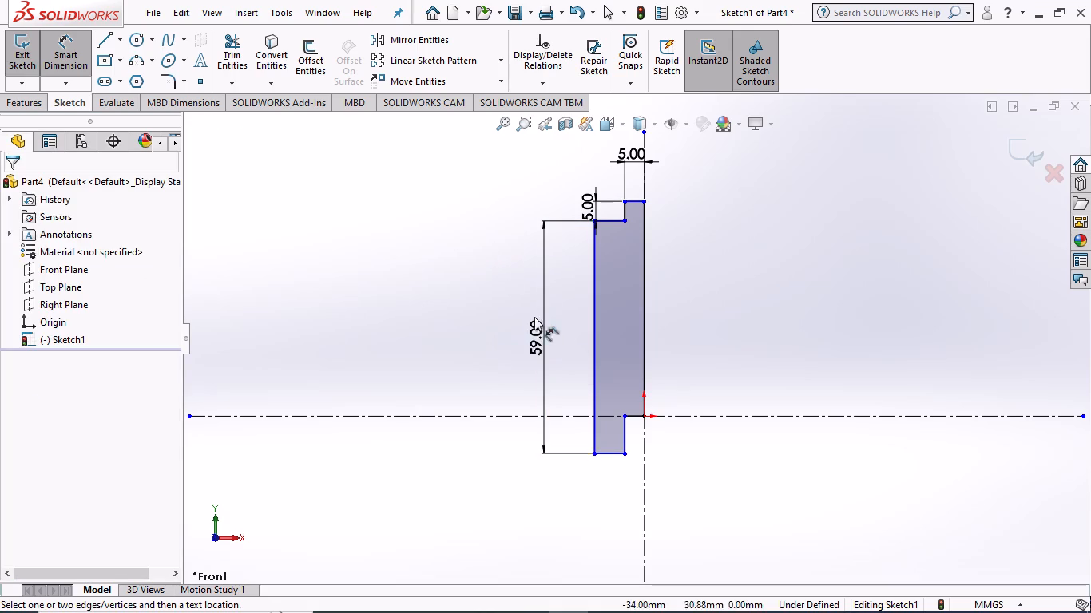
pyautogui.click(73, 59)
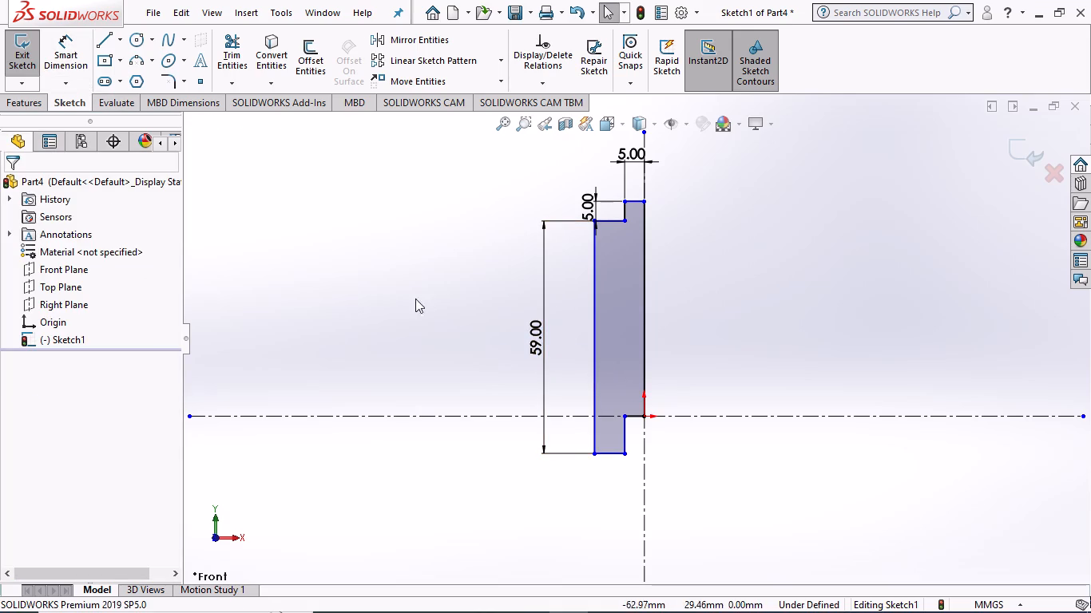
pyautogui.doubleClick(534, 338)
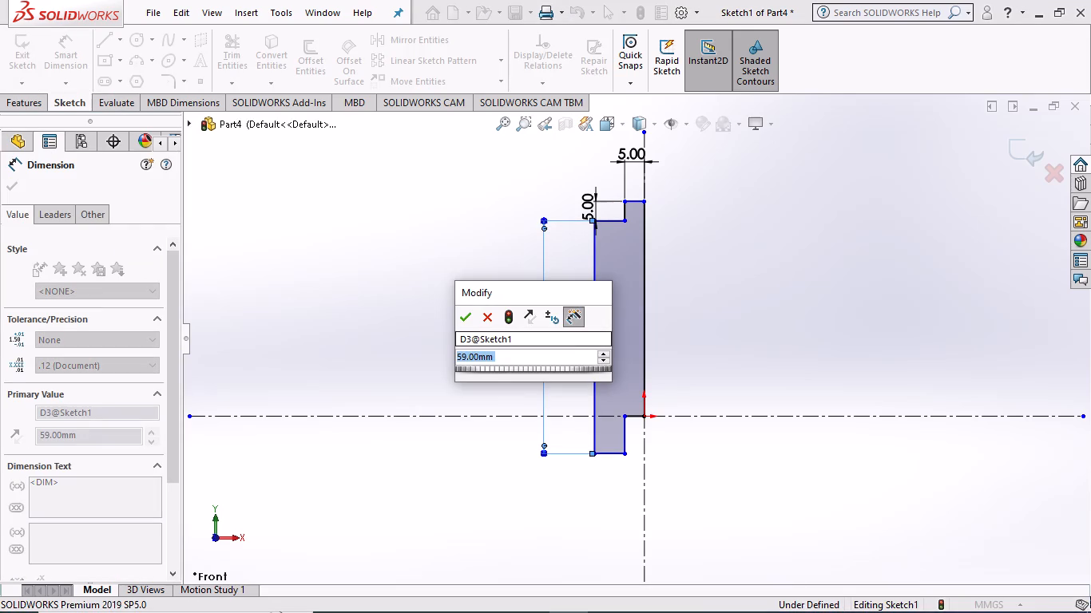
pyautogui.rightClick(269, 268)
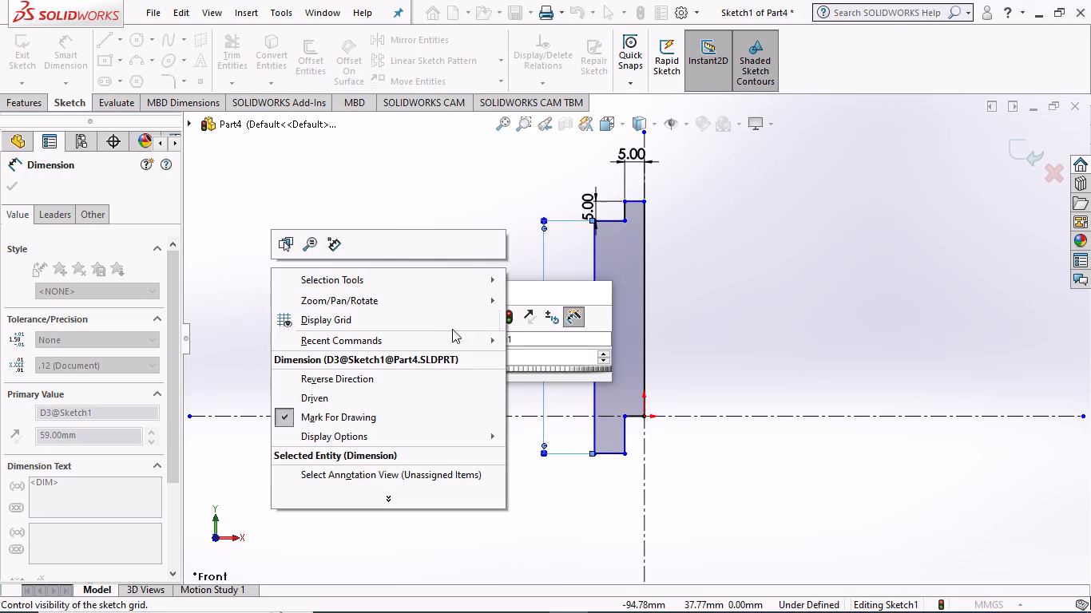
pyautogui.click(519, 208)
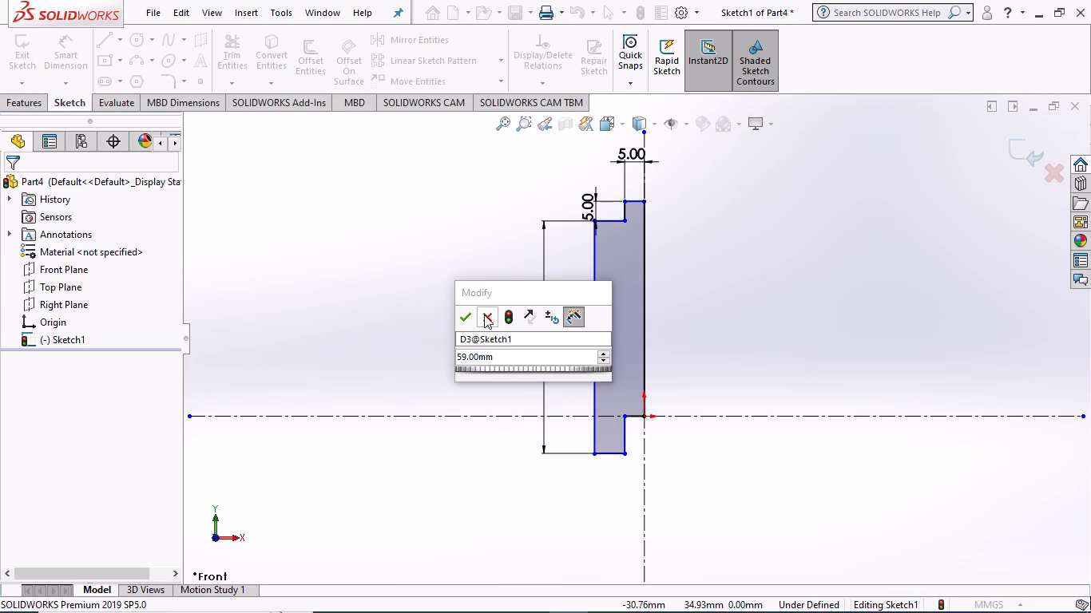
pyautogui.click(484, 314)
# Undo the 59 mm value on the protruding block's outer edge, keeping the dimension in place.
pyautogui.hotkey('ctrl', 'z')
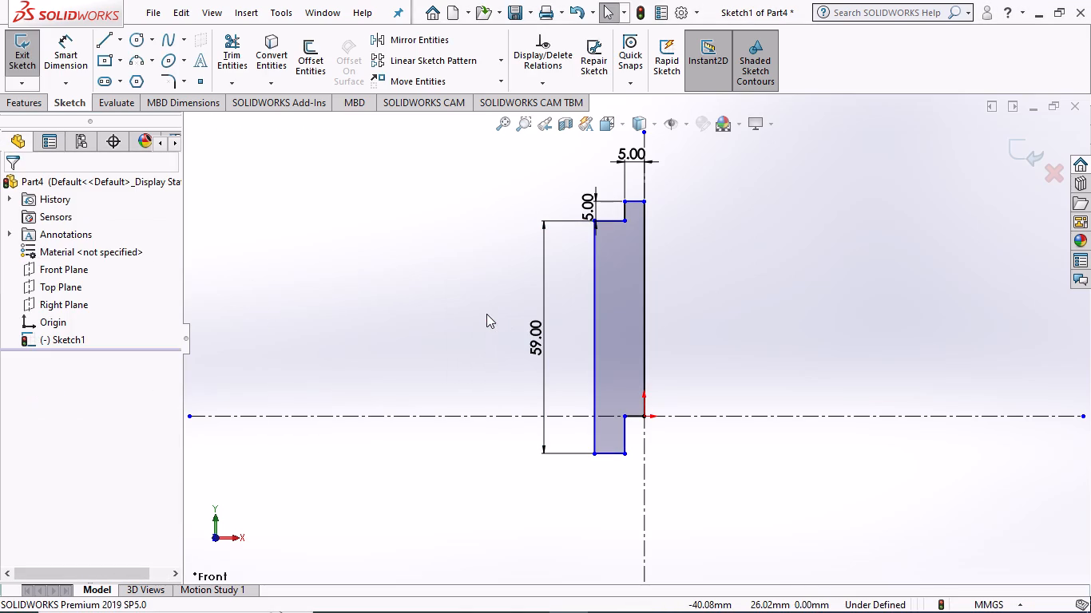
pyautogui.hotkey('ctrl', 'z')
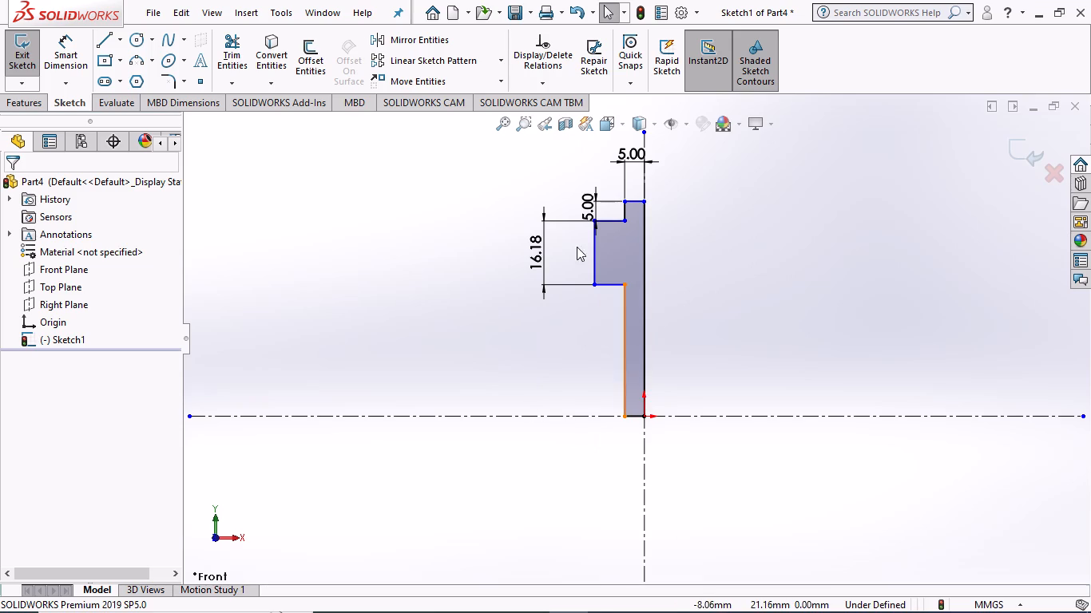
# Dimension the profile's bottom edge on the horizontal centerline to 20 mm.
pyautogui.click(73, 49)
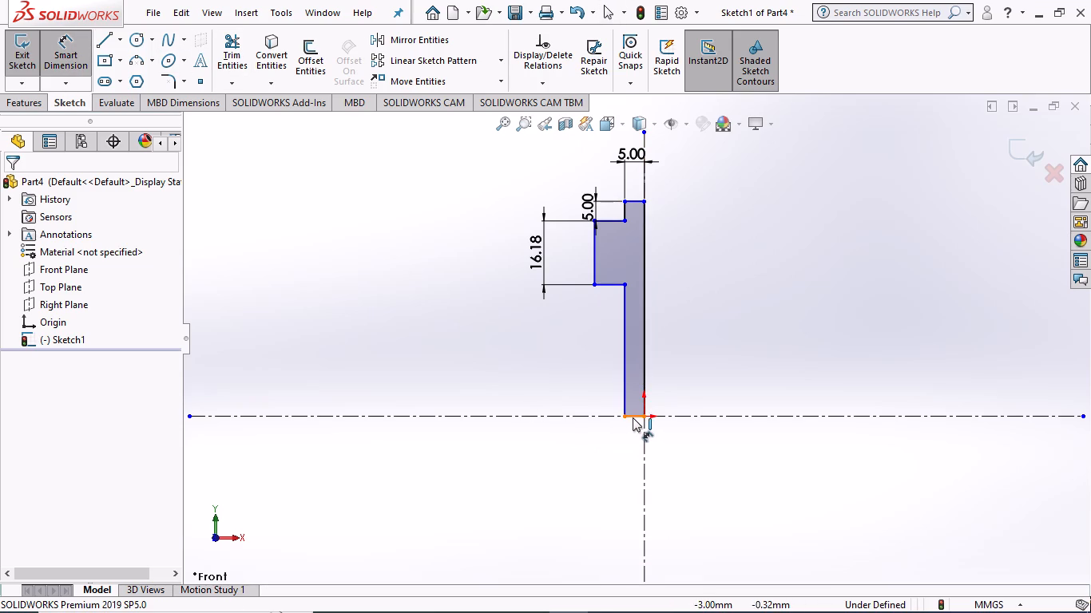
pyautogui.click(633, 417)
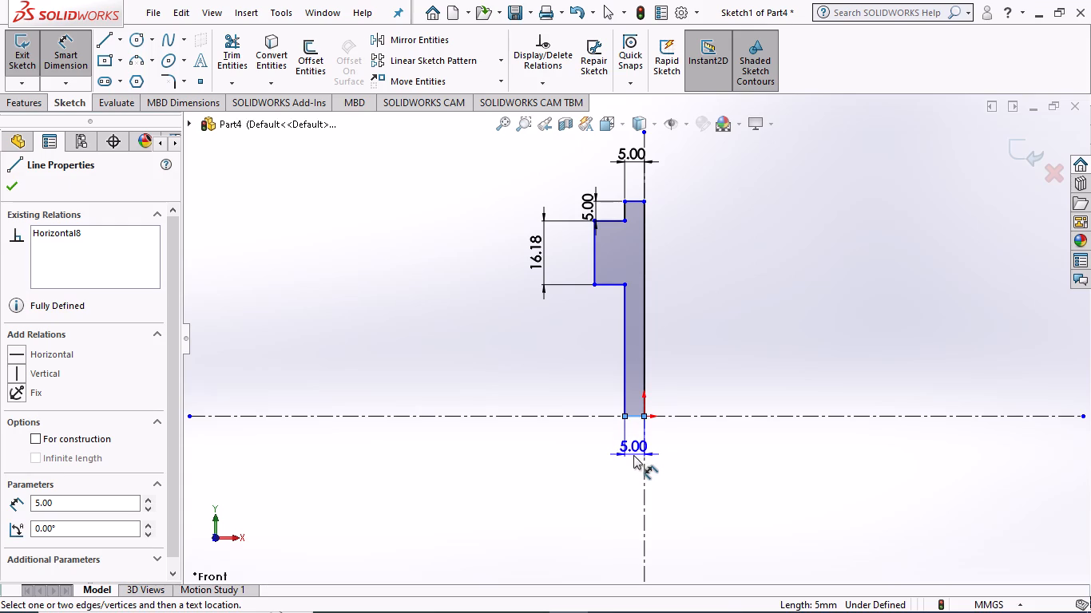
pyautogui.click(627, 456)
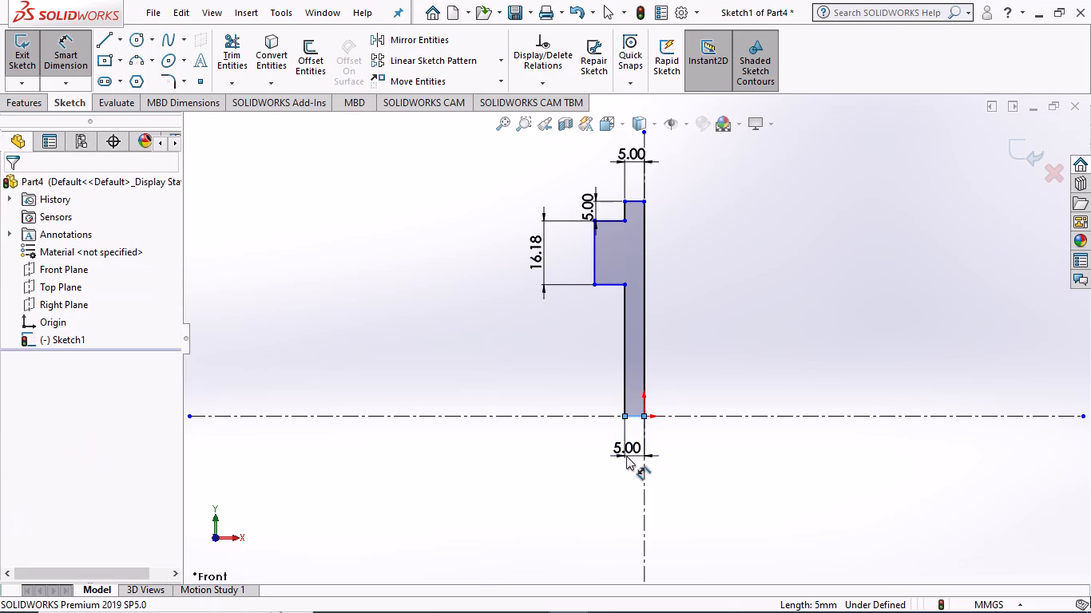
pyautogui.write('20')
pyautogui.press('Return')
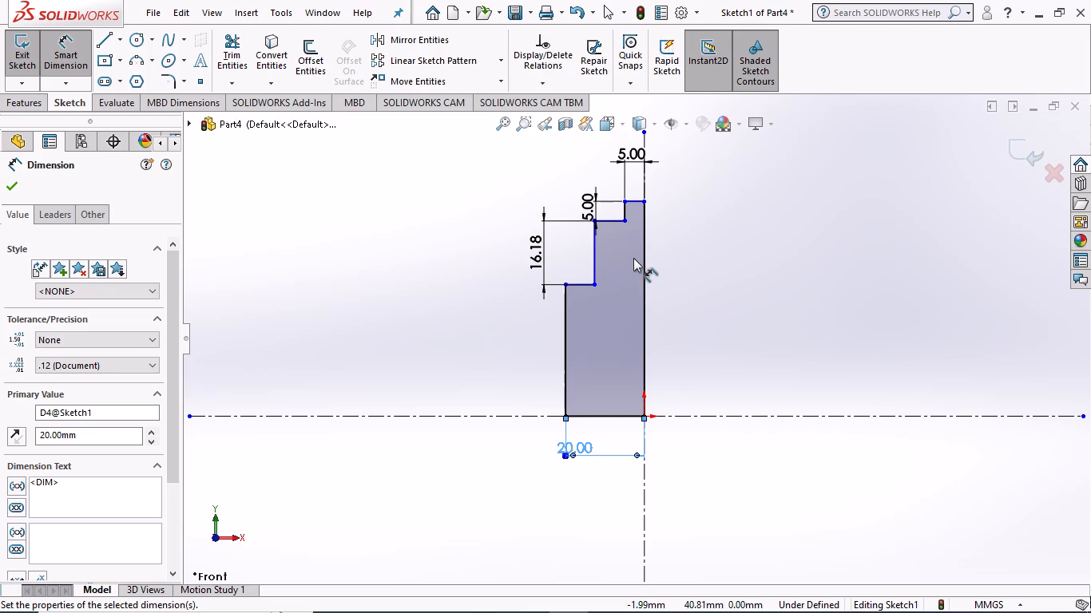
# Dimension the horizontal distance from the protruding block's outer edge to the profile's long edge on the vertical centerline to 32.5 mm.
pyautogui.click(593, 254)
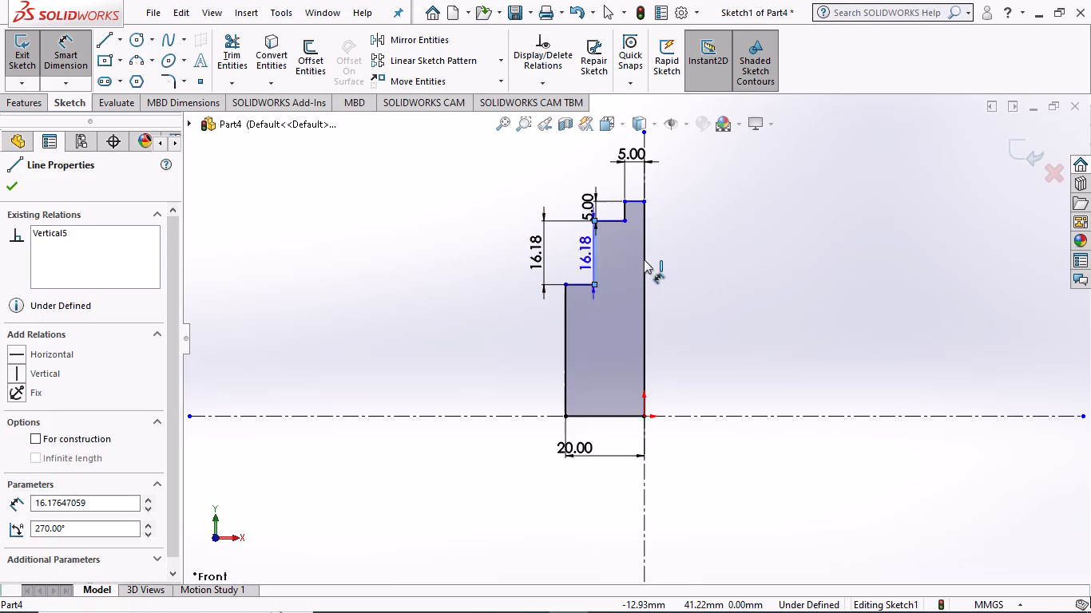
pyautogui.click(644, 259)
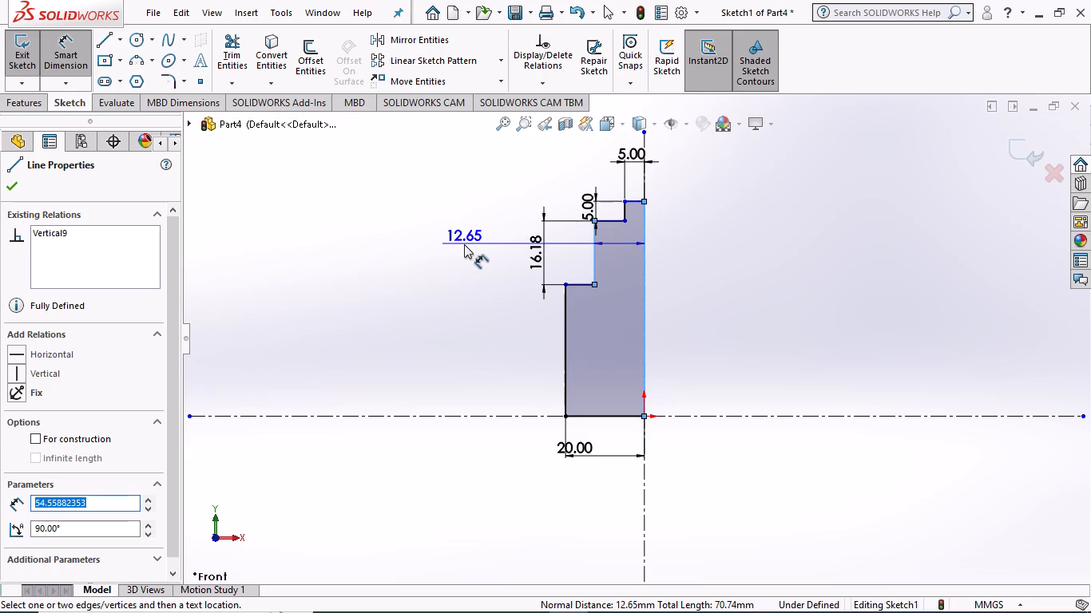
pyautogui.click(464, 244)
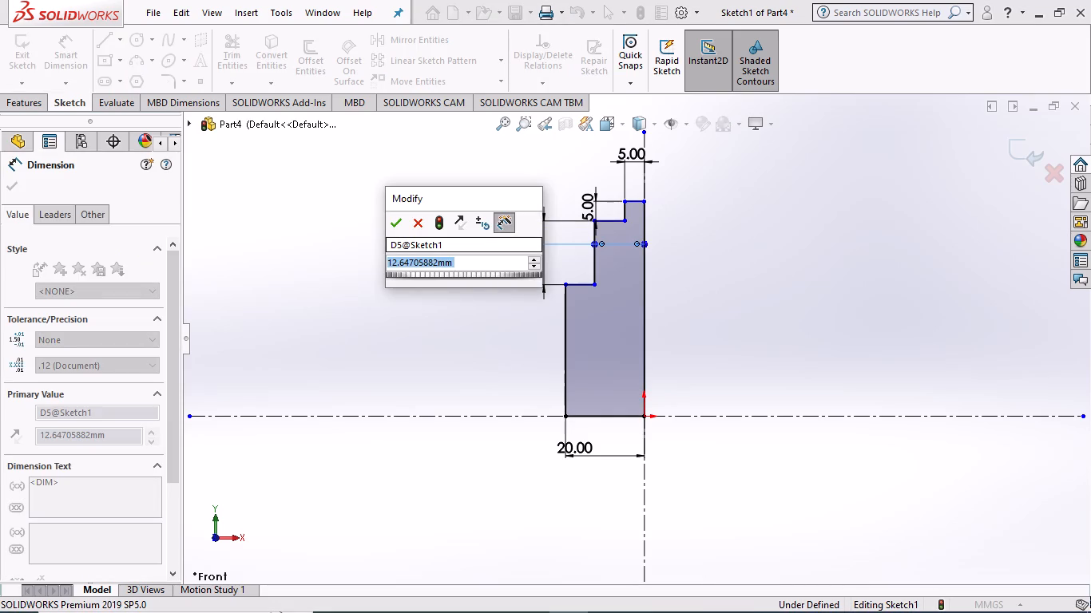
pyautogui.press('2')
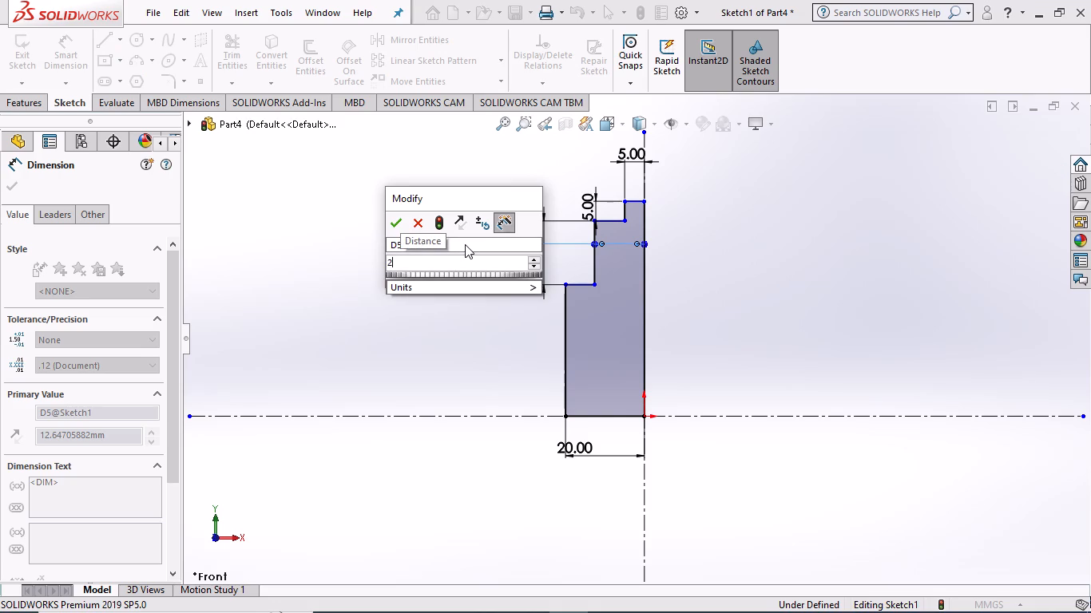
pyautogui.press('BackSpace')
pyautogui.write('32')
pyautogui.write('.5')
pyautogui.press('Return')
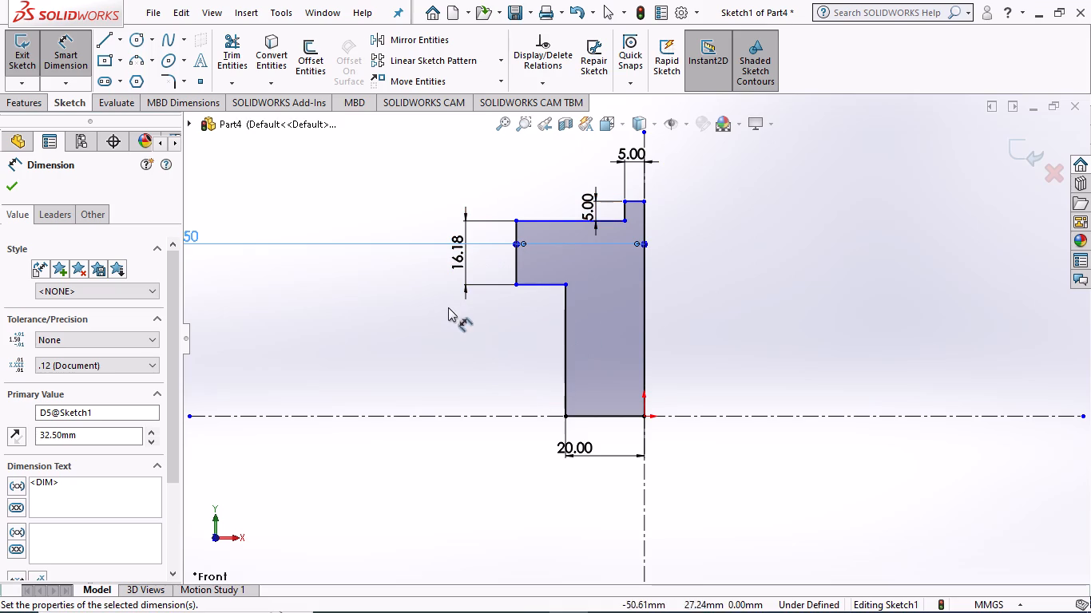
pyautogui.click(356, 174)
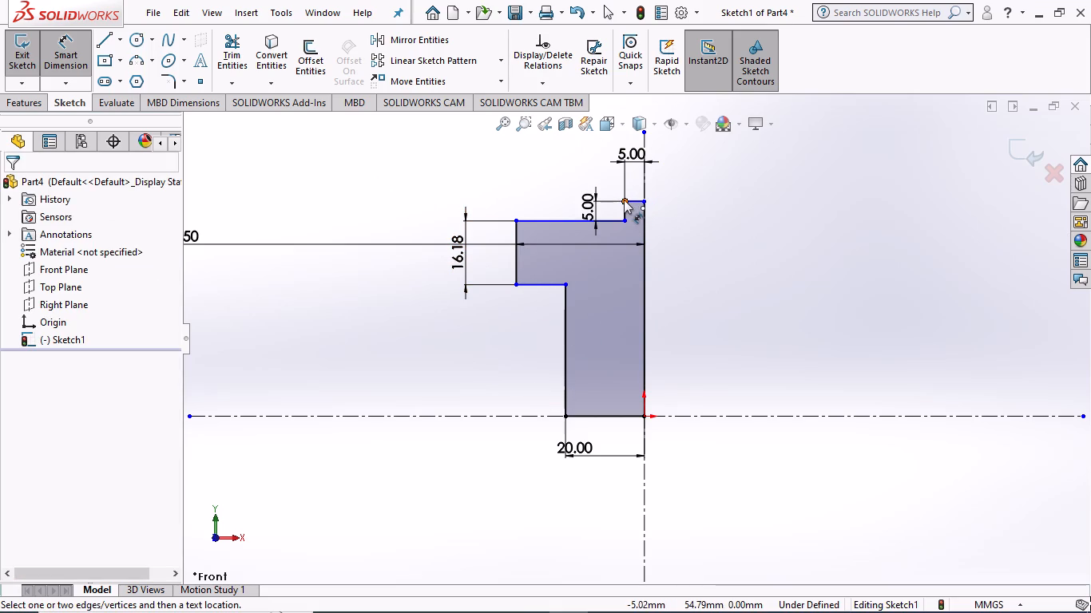
# Dimension the overall height from the profile's top corner to its bottom edge on the horizontal centerline to 224 mm.
pyautogui.scroll(1, 385, 206)
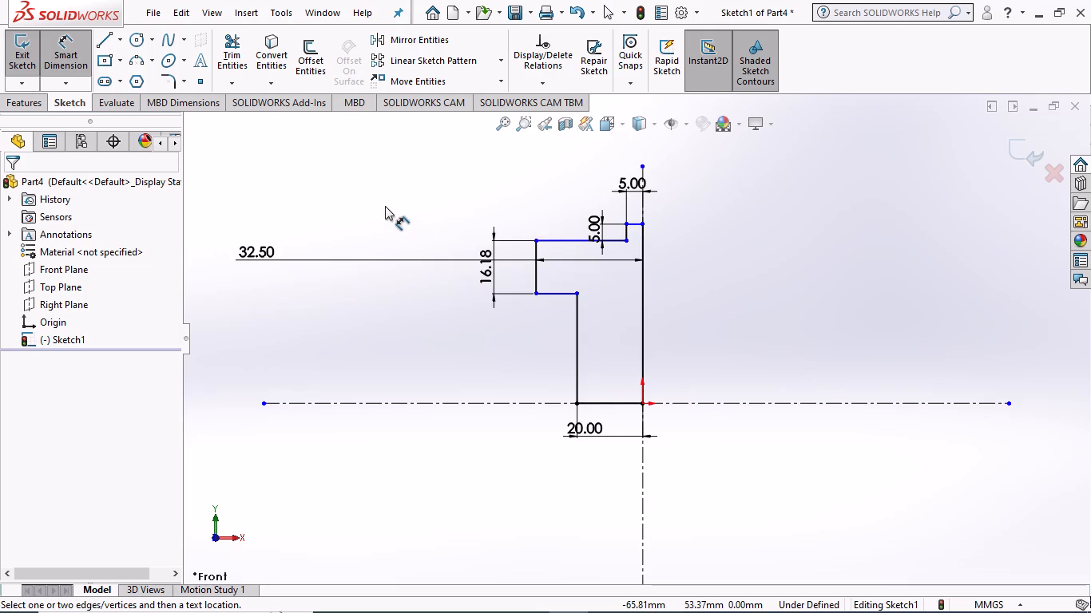
pyautogui.click(626, 221)
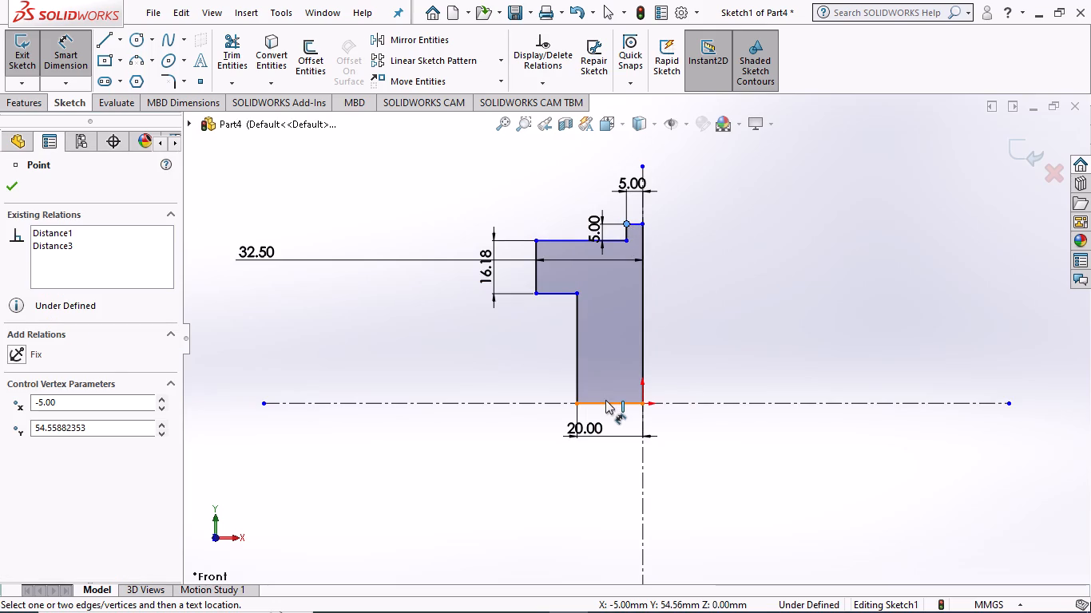
pyautogui.click(605, 401)
pyautogui.click(347, 247)
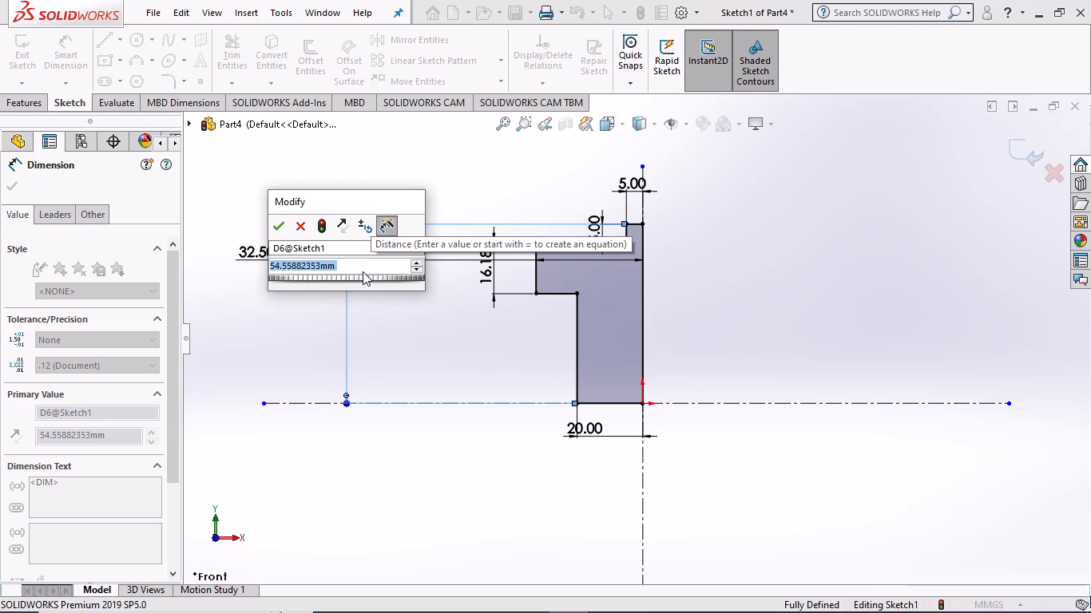
pyautogui.write('22')
pyautogui.press('4')
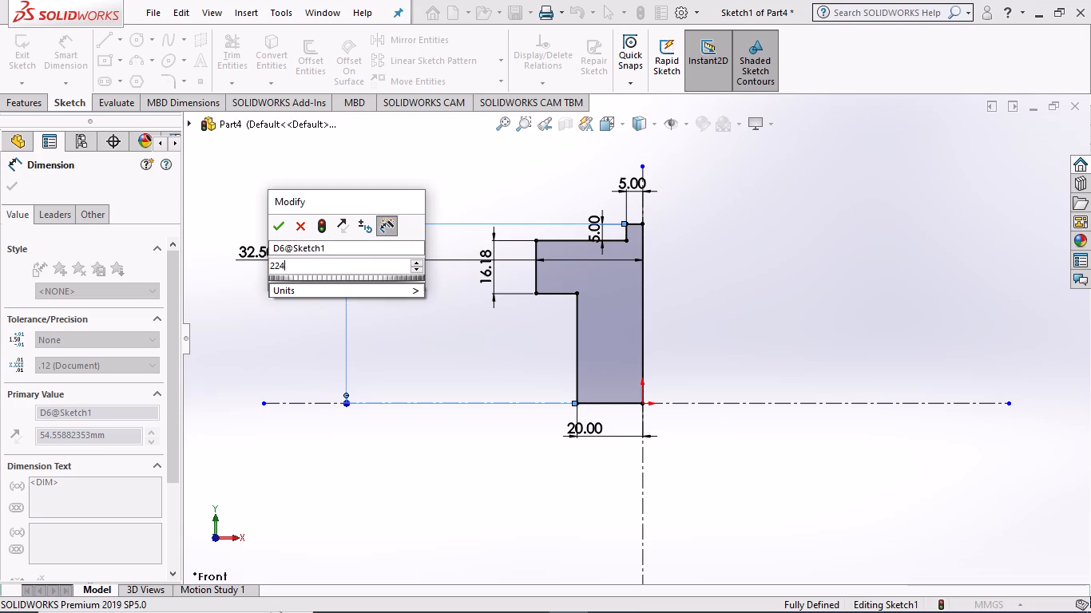
pyautogui.press('Return')
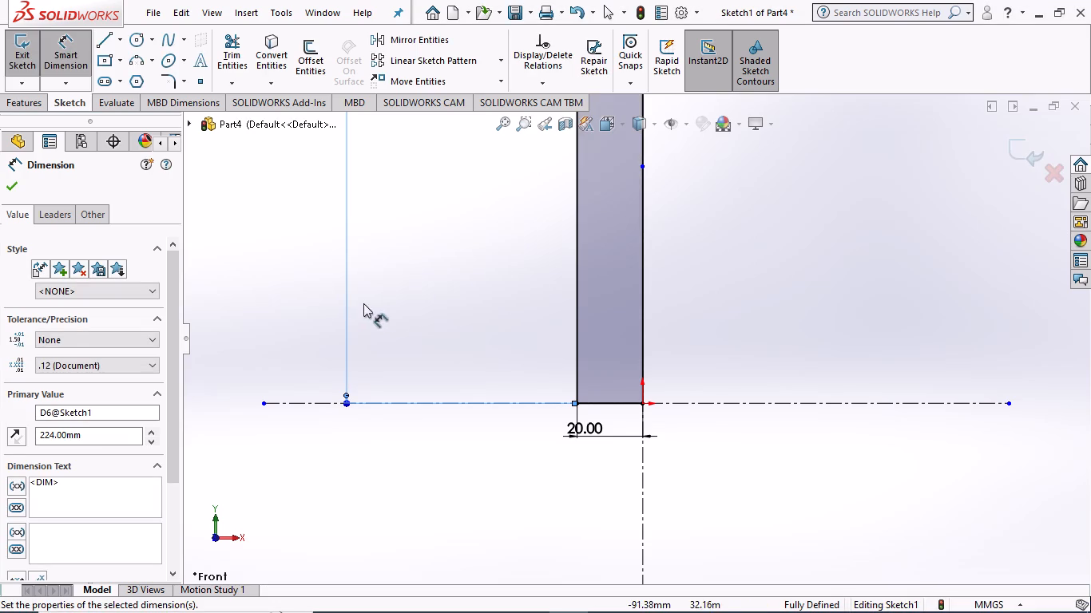
# Set the height dimension of the protruding block's outer vertical edge to 50 mm.
pyautogui.scroll(8, 381, 279)
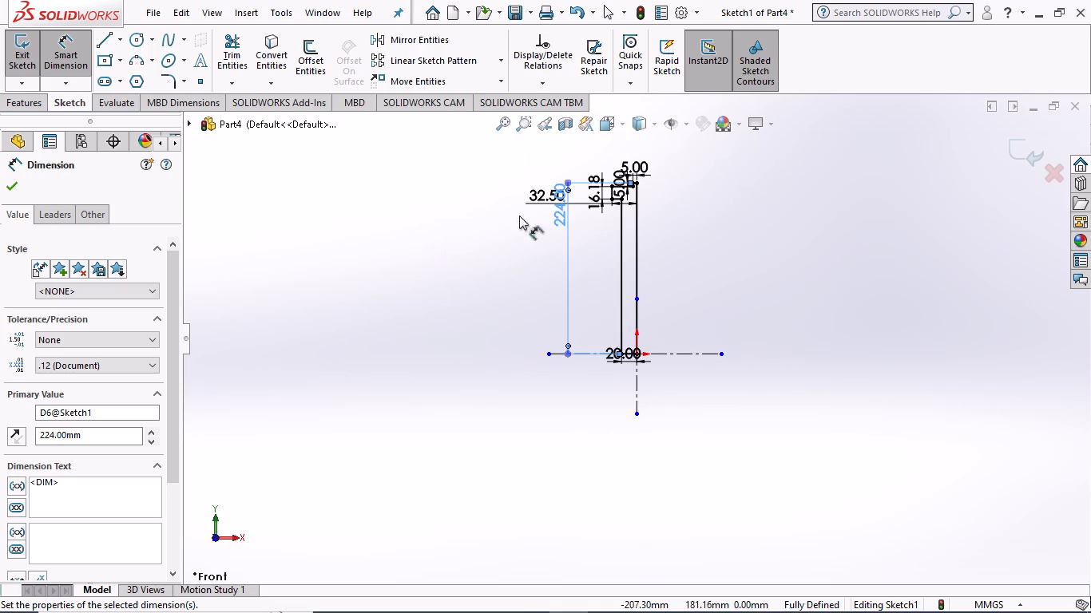
pyautogui.scroll(-3, 654, 170)
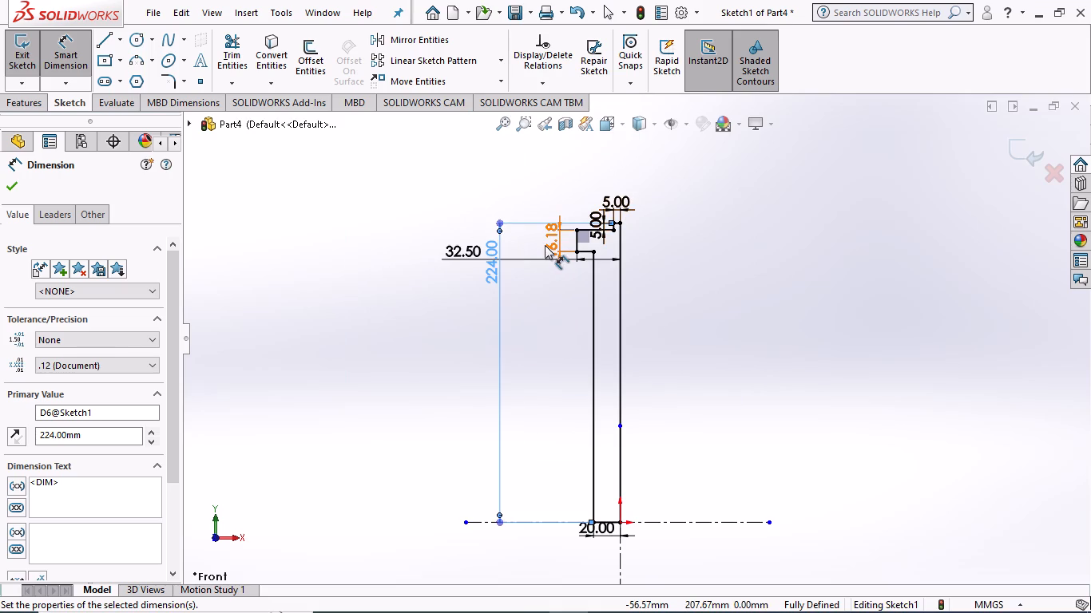
pyautogui.scroll(-3, 545, 242)
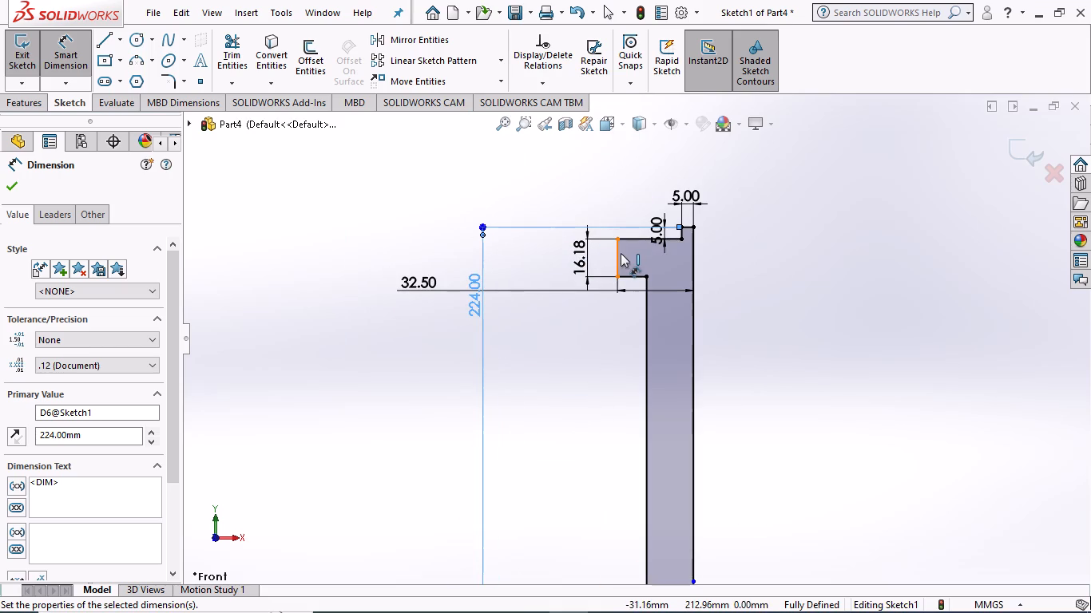
pyautogui.doubleClick(578, 254)
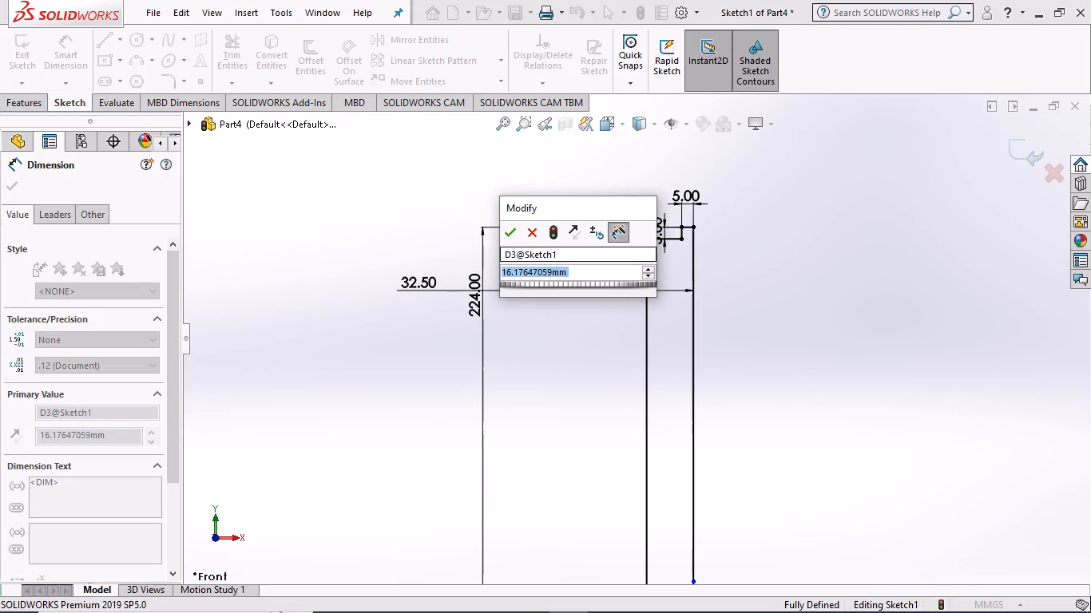
pyautogui.write('50')
pyautogui.press('Return')
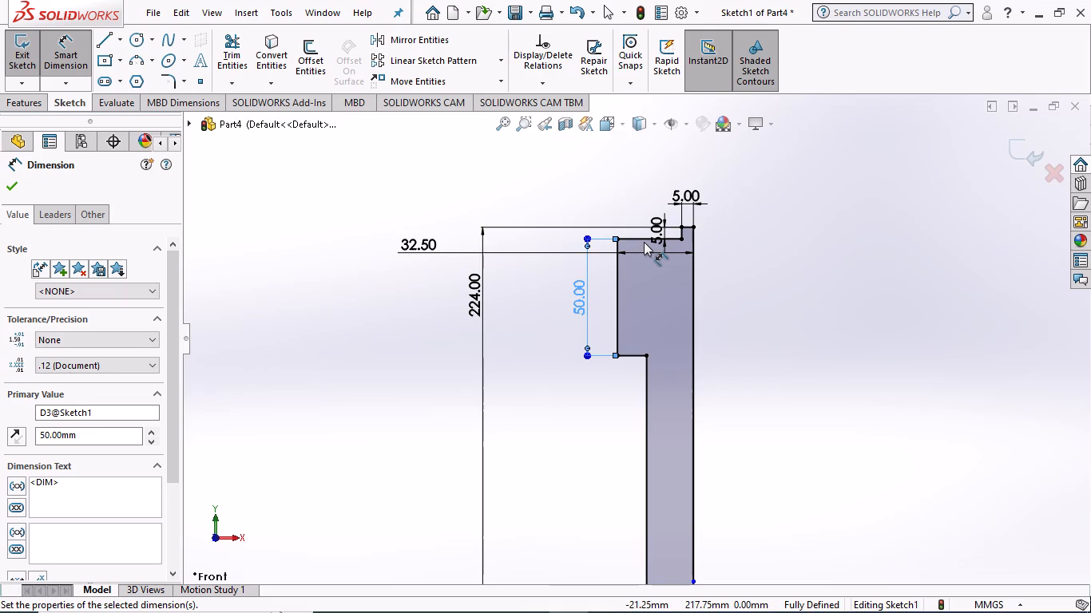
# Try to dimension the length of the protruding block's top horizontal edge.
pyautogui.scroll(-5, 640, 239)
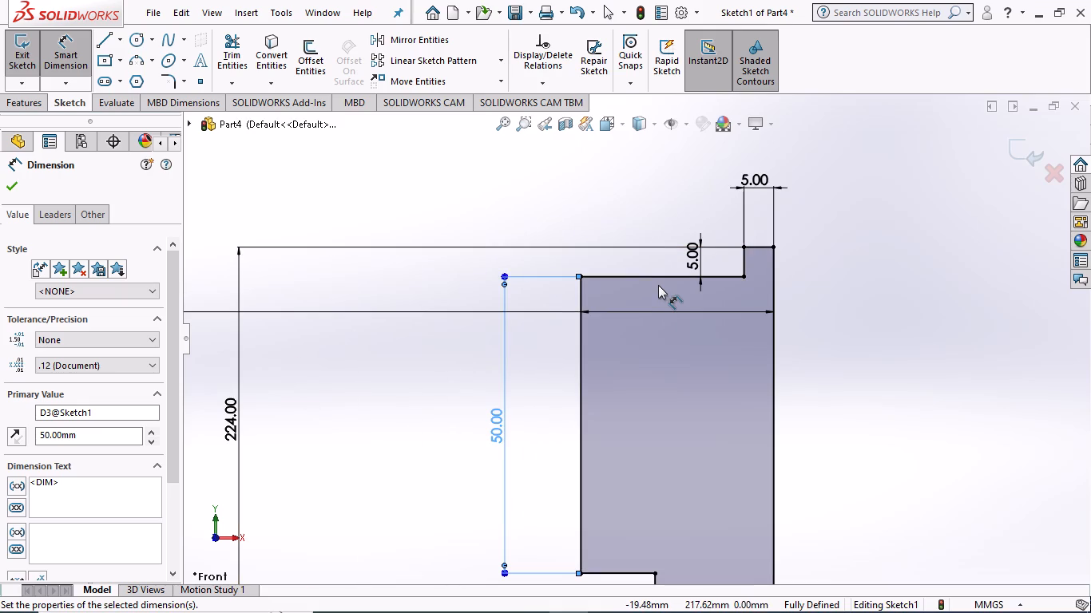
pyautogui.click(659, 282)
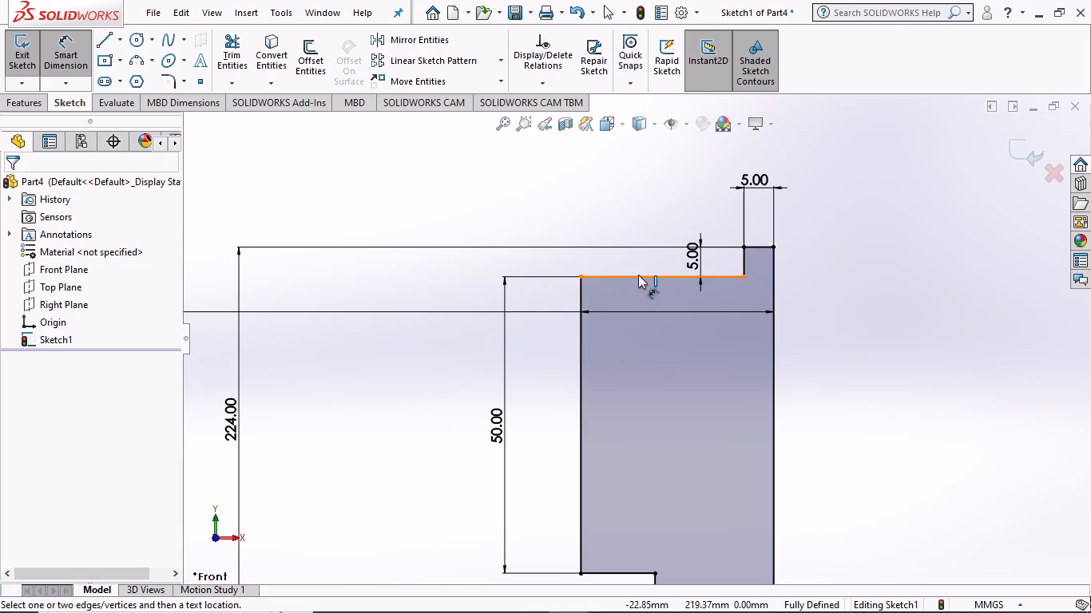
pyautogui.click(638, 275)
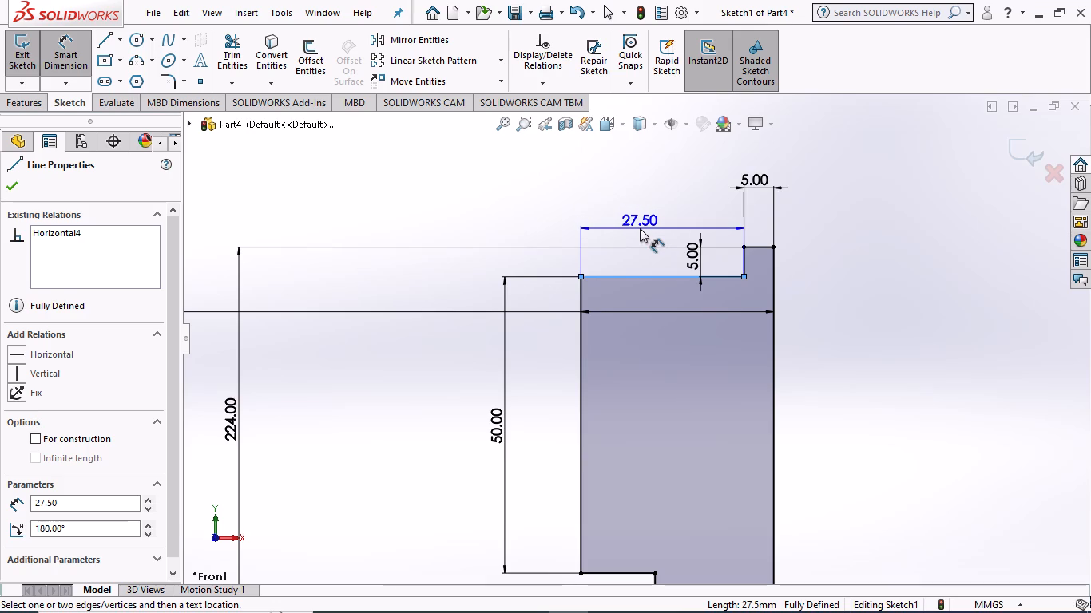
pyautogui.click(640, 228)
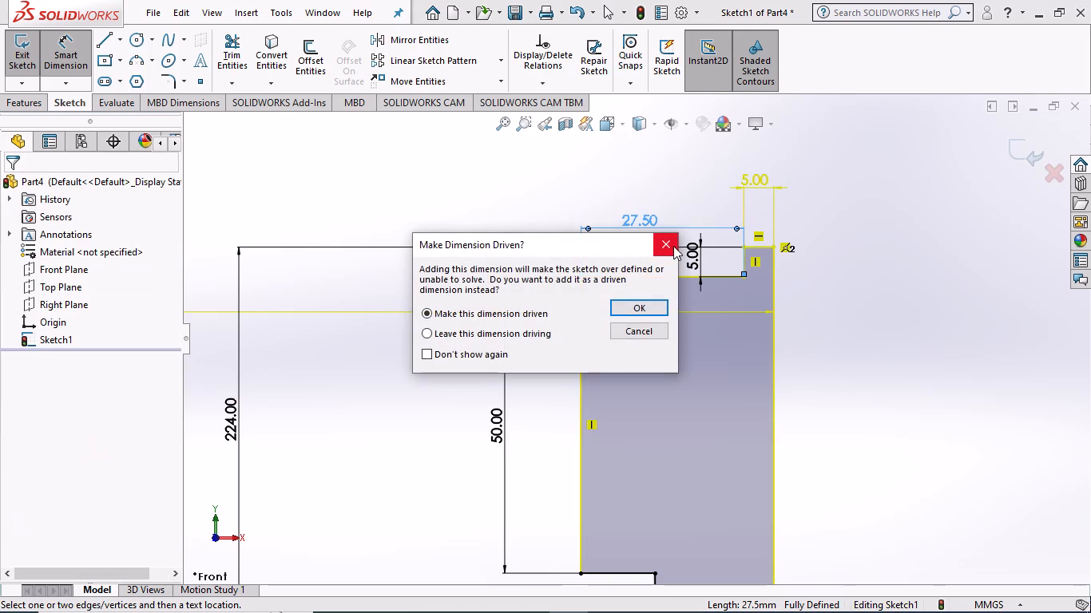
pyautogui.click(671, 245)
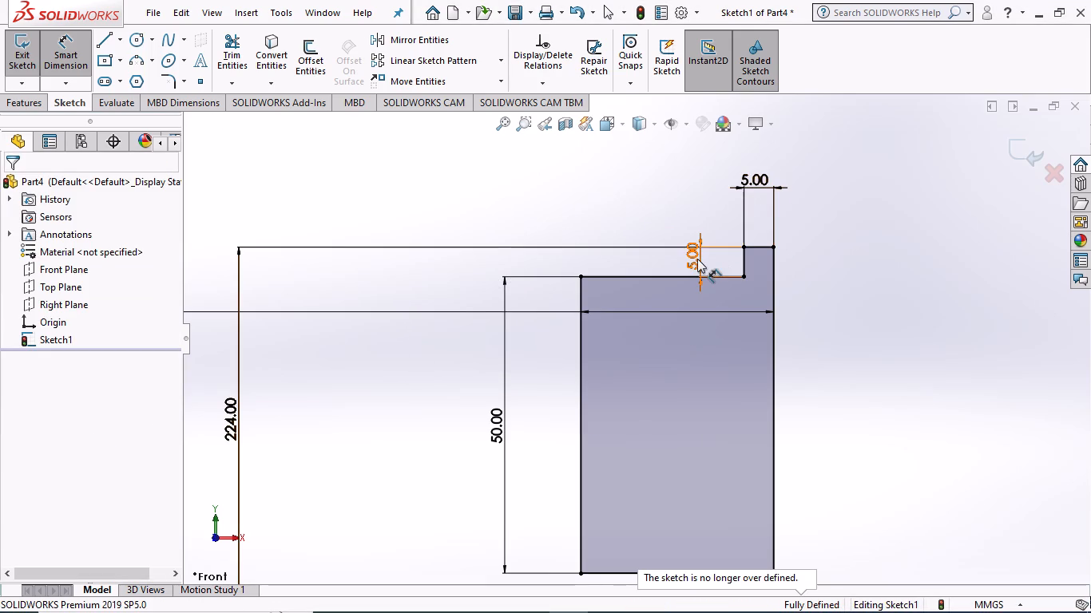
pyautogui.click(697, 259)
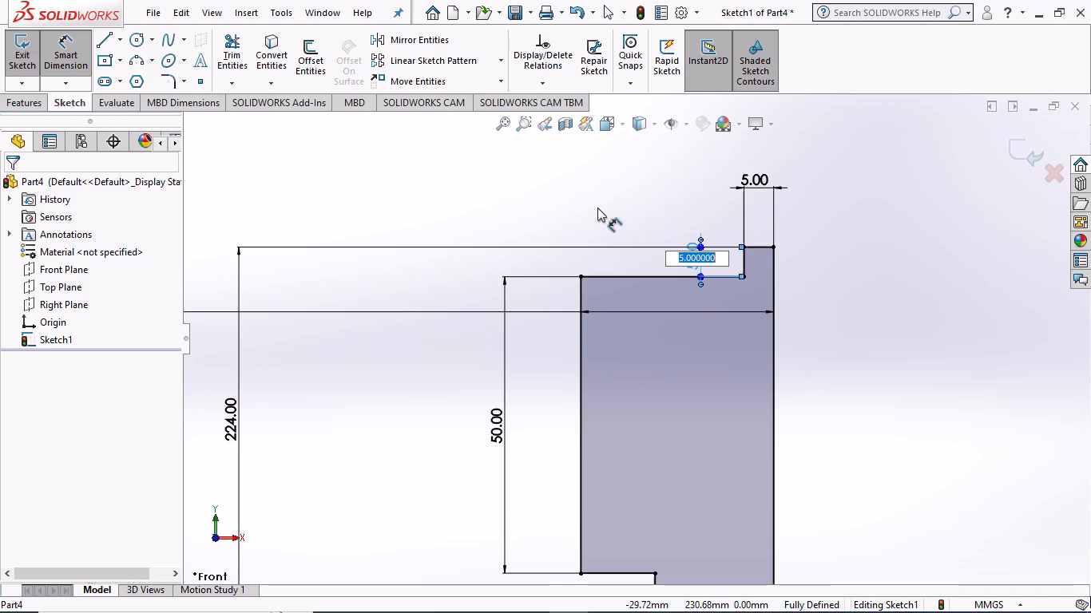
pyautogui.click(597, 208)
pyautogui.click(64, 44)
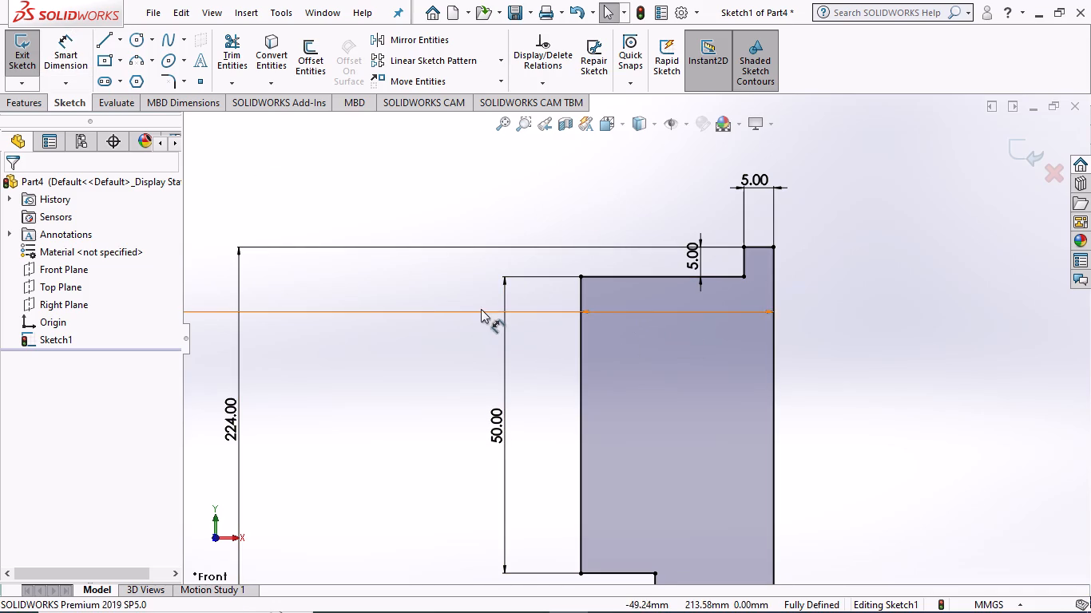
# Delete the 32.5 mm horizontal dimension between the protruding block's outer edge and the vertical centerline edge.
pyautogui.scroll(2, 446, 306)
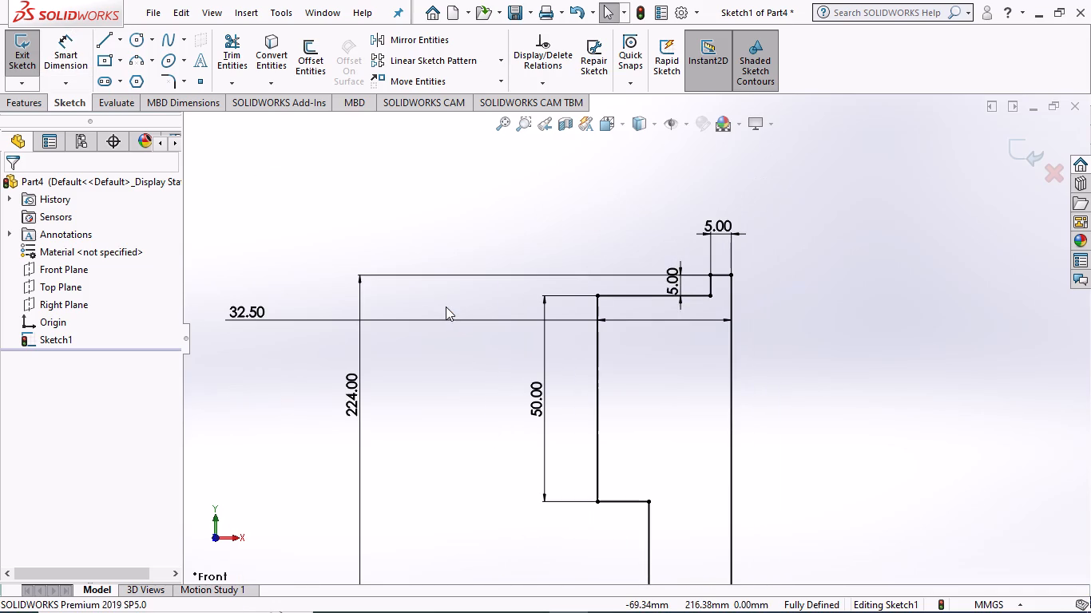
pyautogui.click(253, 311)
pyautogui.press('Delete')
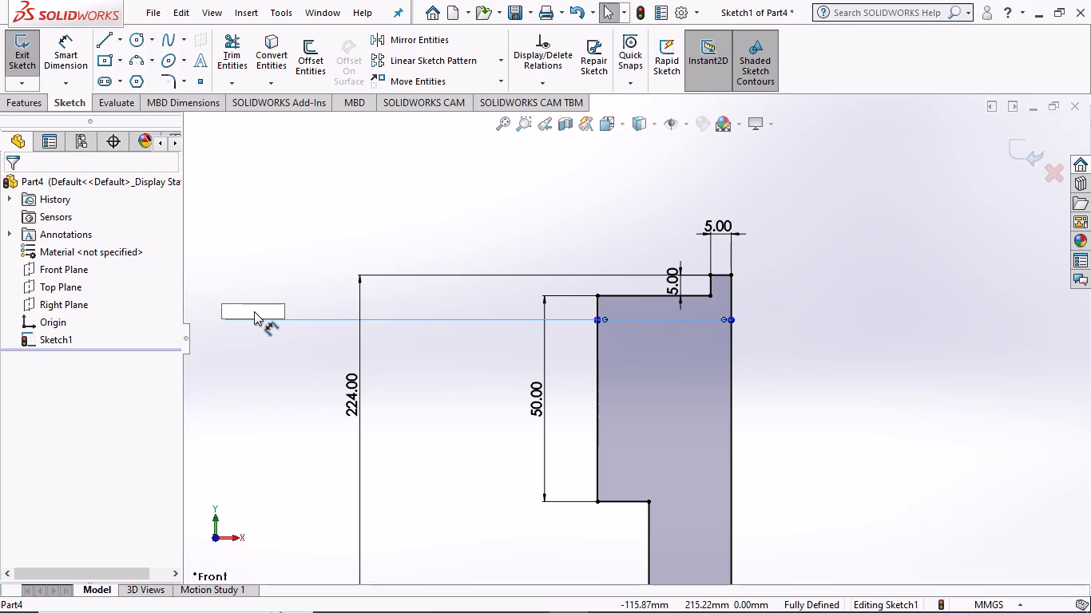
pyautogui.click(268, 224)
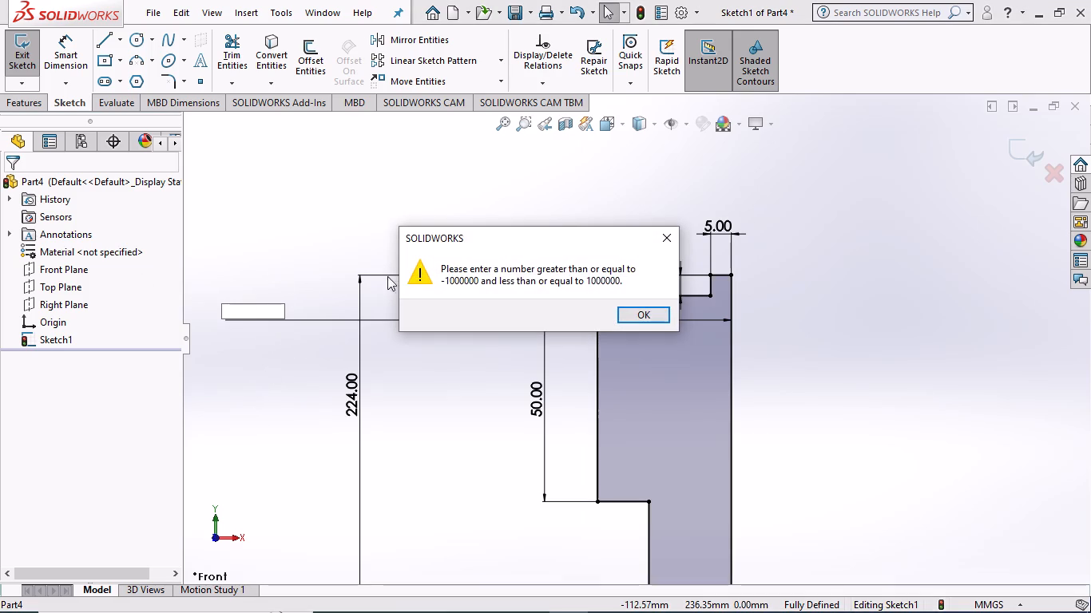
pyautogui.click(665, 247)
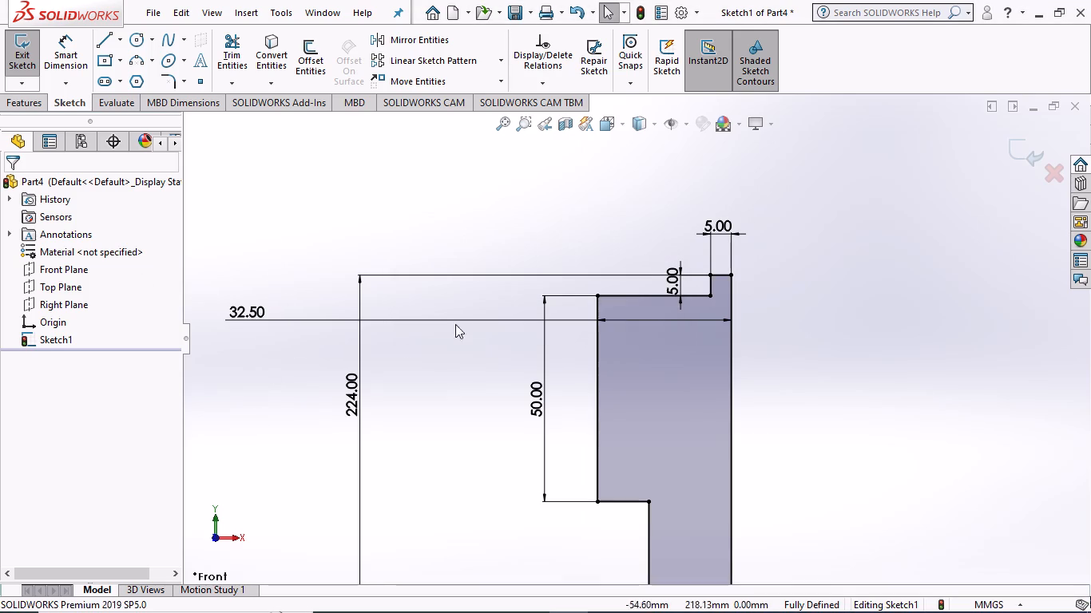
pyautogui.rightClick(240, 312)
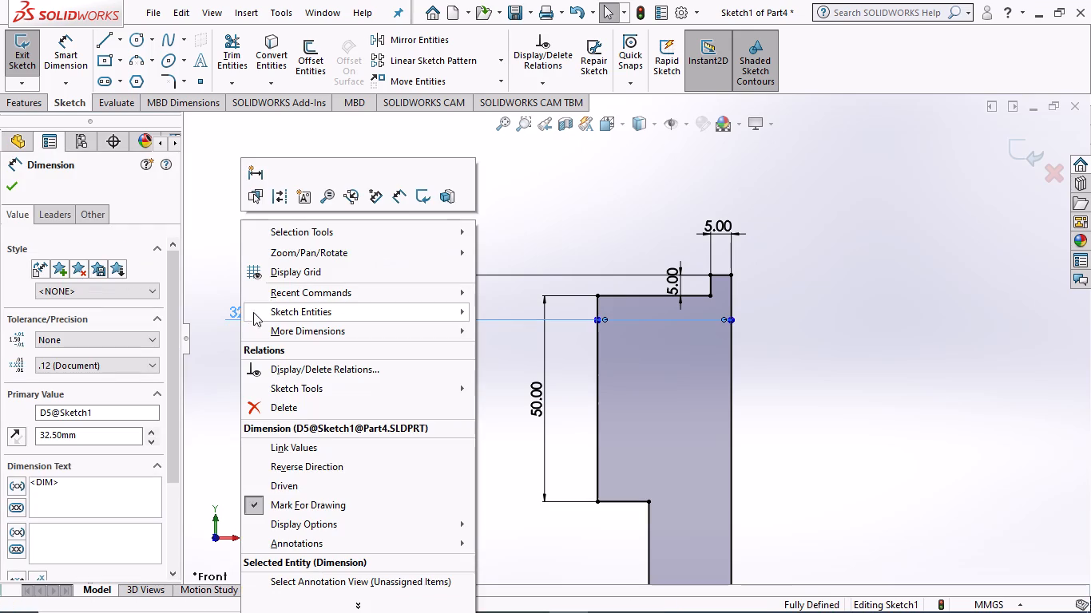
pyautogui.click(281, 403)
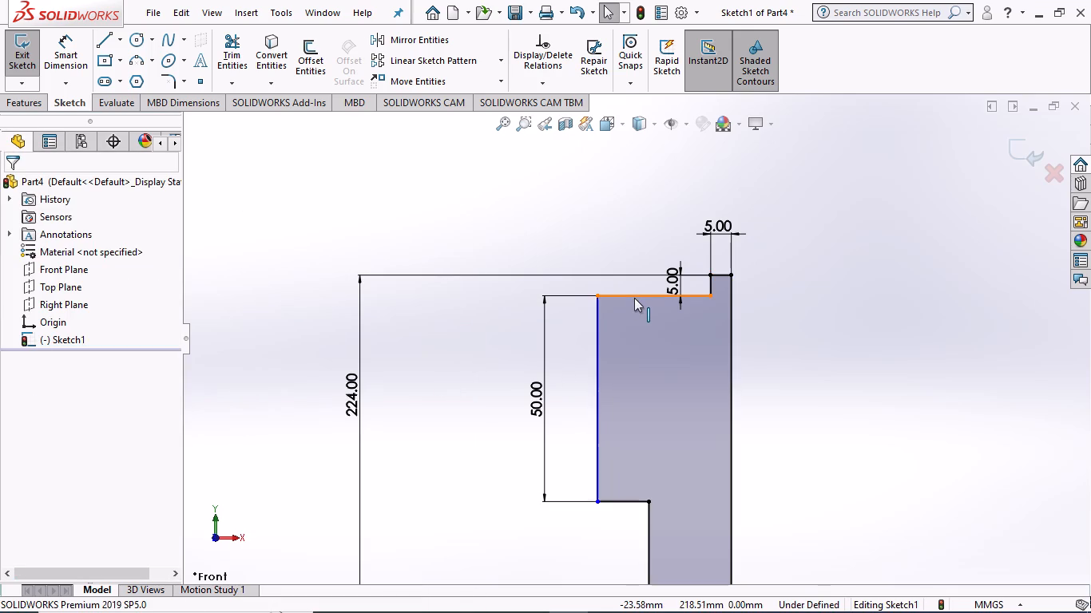
# Dimension the protruding block's top horizontal edge to 20 mm.
pyautogui.click(61, 61)
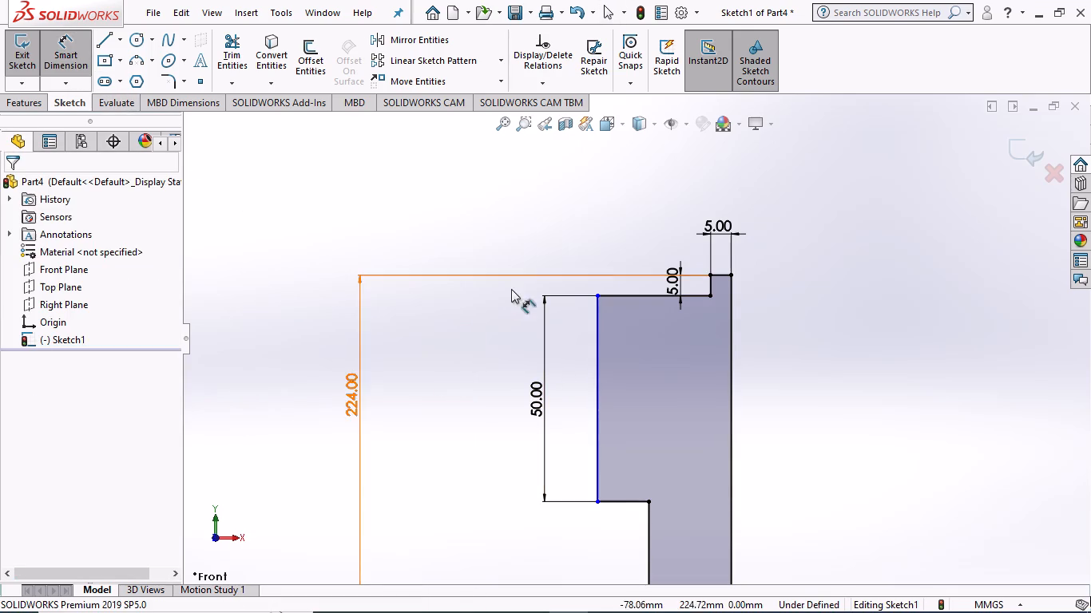
pyautogui.click(632, 297)
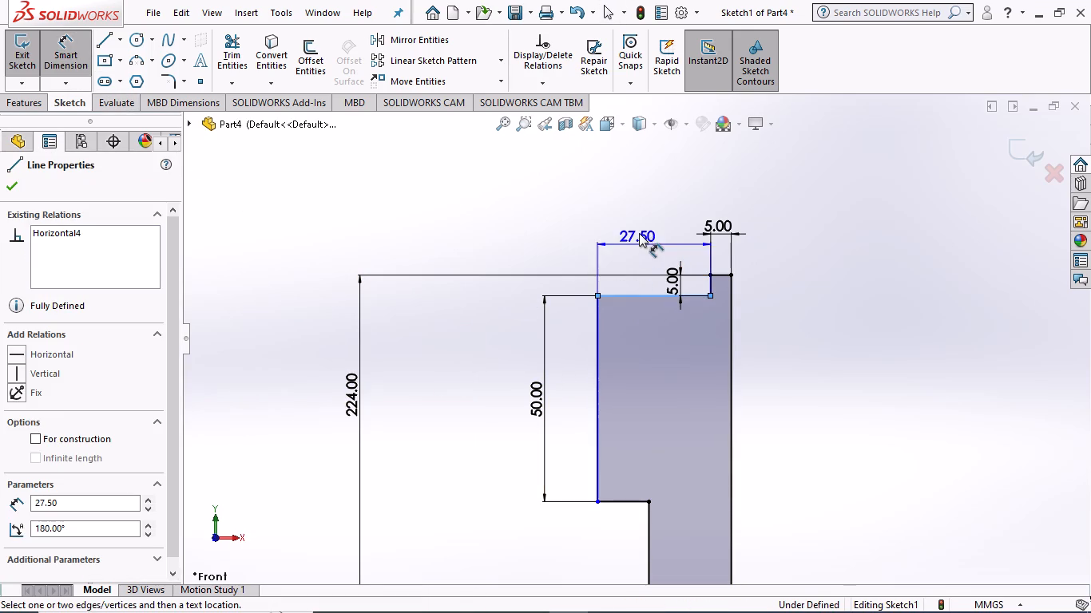
pyautogui.click(633, 221)
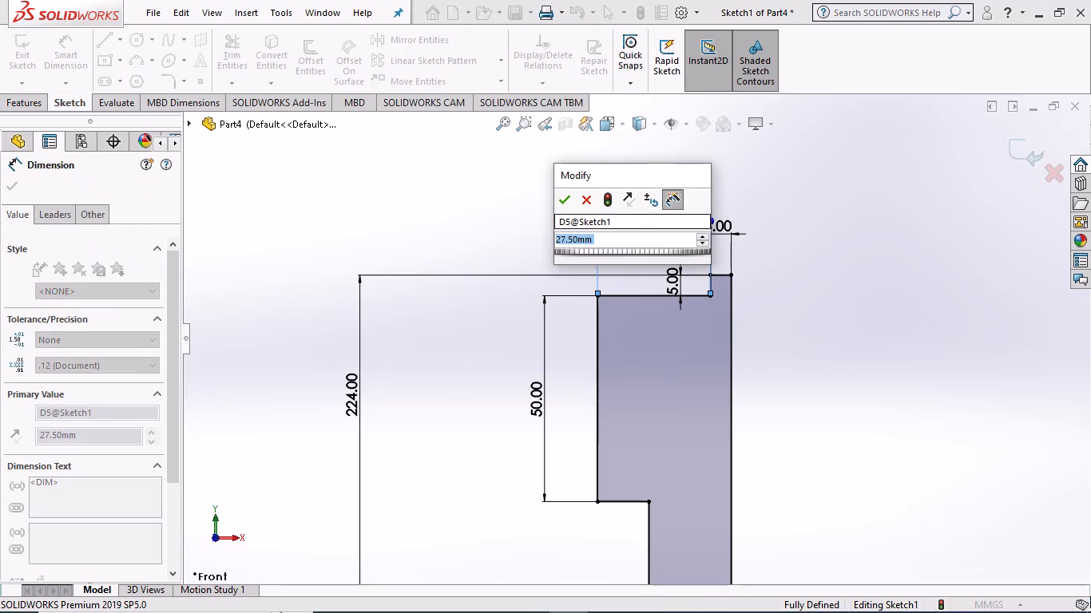
pyautogui.write('20')
pyautogui.press('Return')
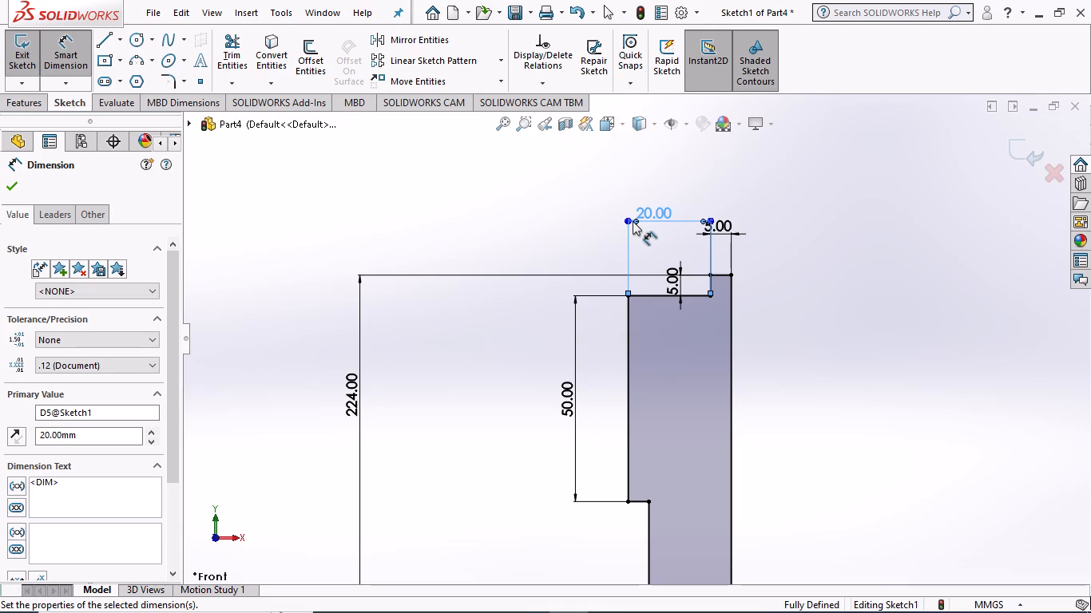
# Set the length dimension of the protruding block's top horizontal edge to 15 mm.
pyautogui.press('1')
pyautogui.doubleClick(625, 223)
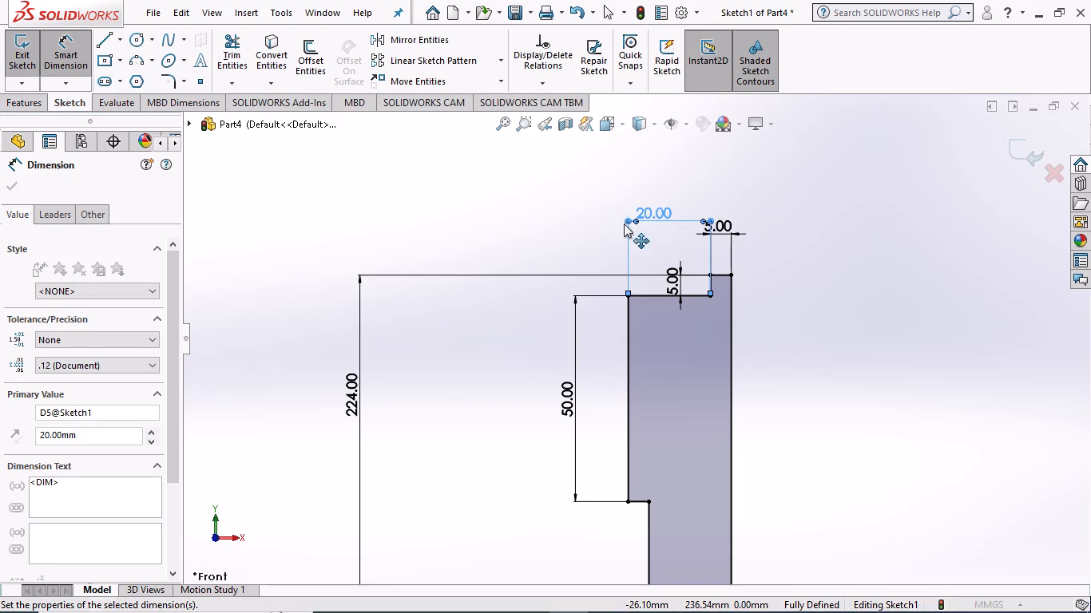
pyautogui.write('15')
pyautogui.press('Return')
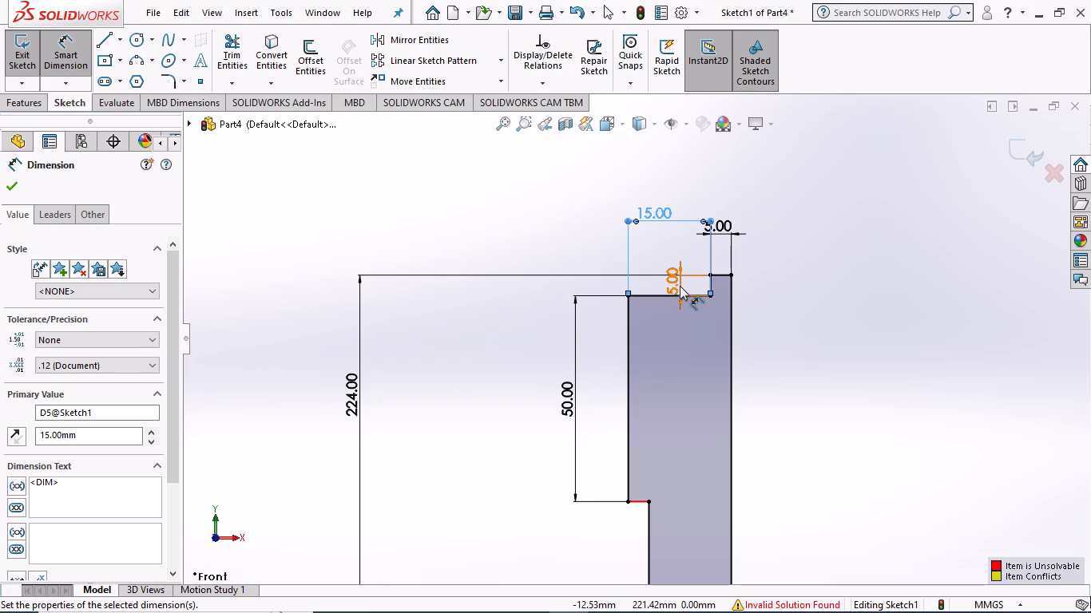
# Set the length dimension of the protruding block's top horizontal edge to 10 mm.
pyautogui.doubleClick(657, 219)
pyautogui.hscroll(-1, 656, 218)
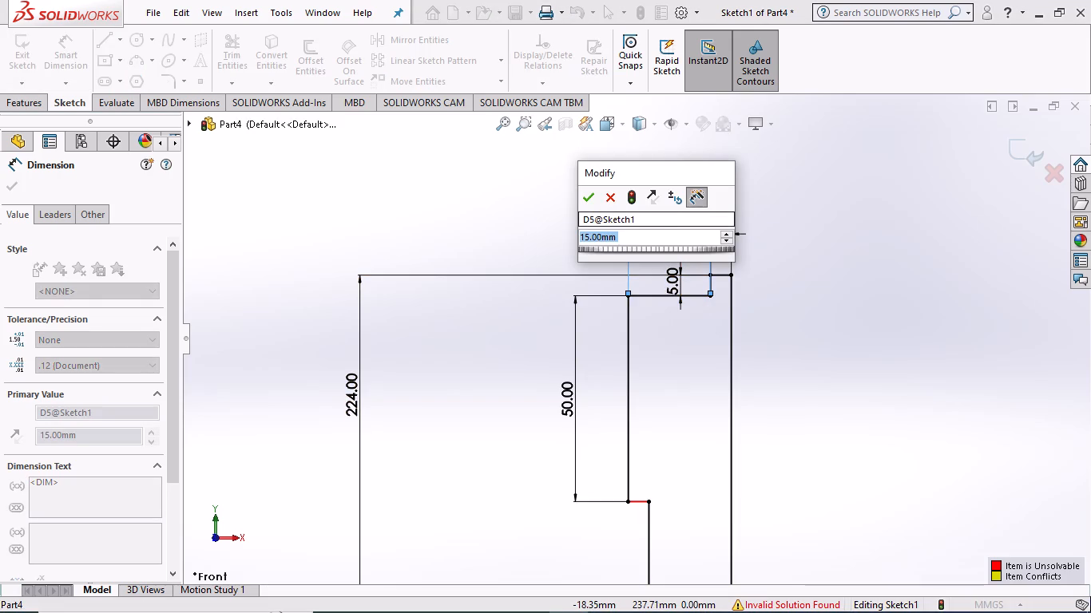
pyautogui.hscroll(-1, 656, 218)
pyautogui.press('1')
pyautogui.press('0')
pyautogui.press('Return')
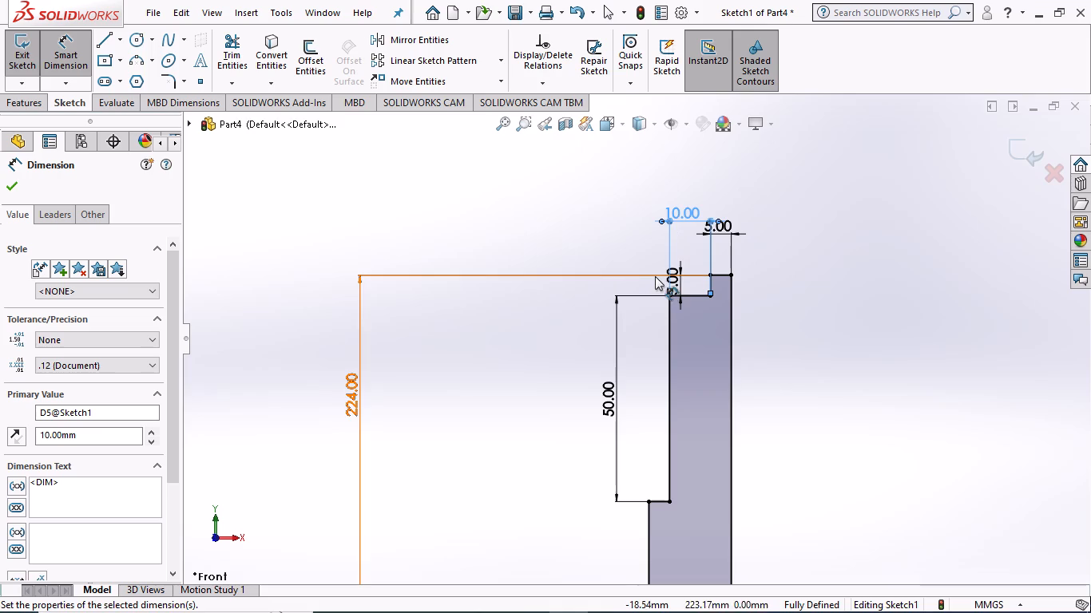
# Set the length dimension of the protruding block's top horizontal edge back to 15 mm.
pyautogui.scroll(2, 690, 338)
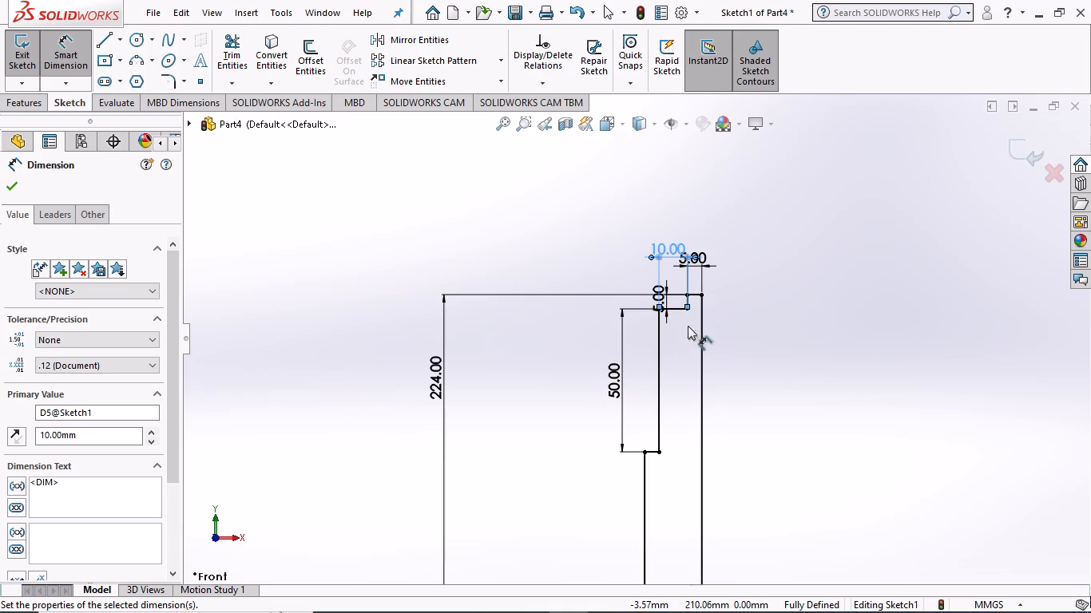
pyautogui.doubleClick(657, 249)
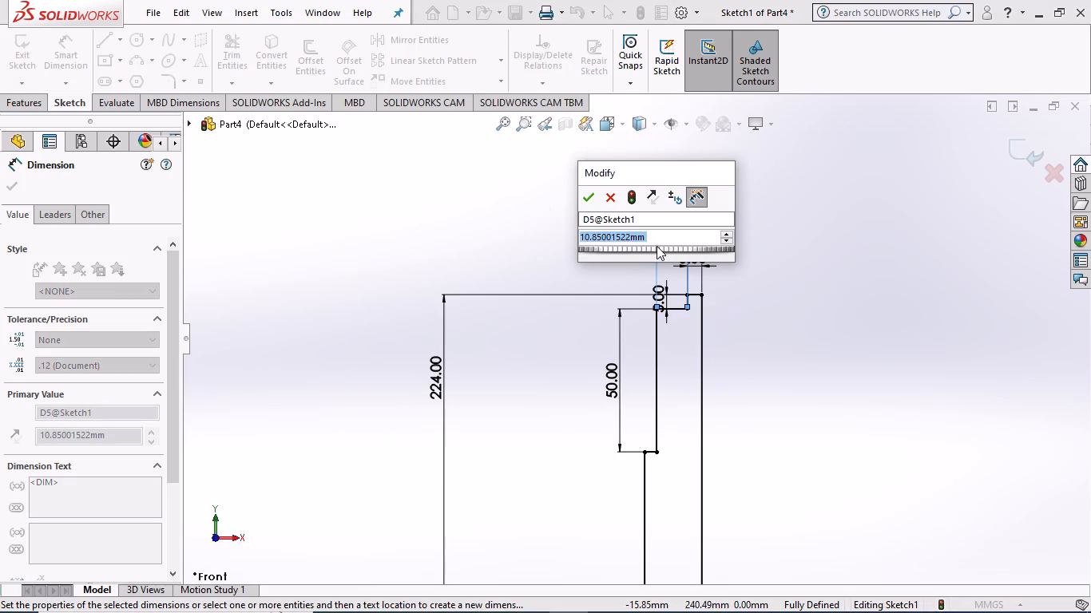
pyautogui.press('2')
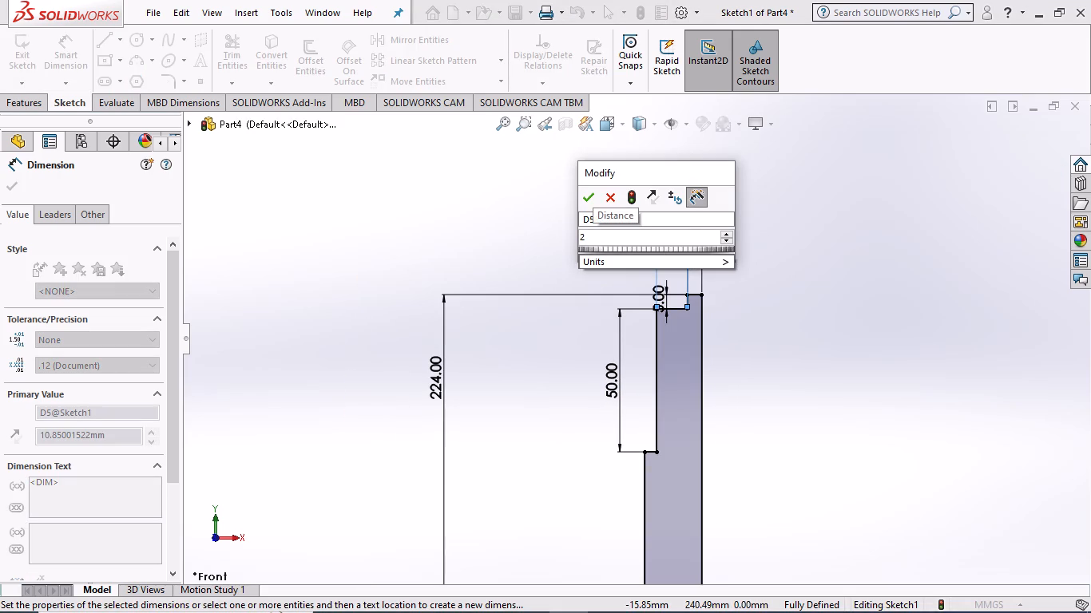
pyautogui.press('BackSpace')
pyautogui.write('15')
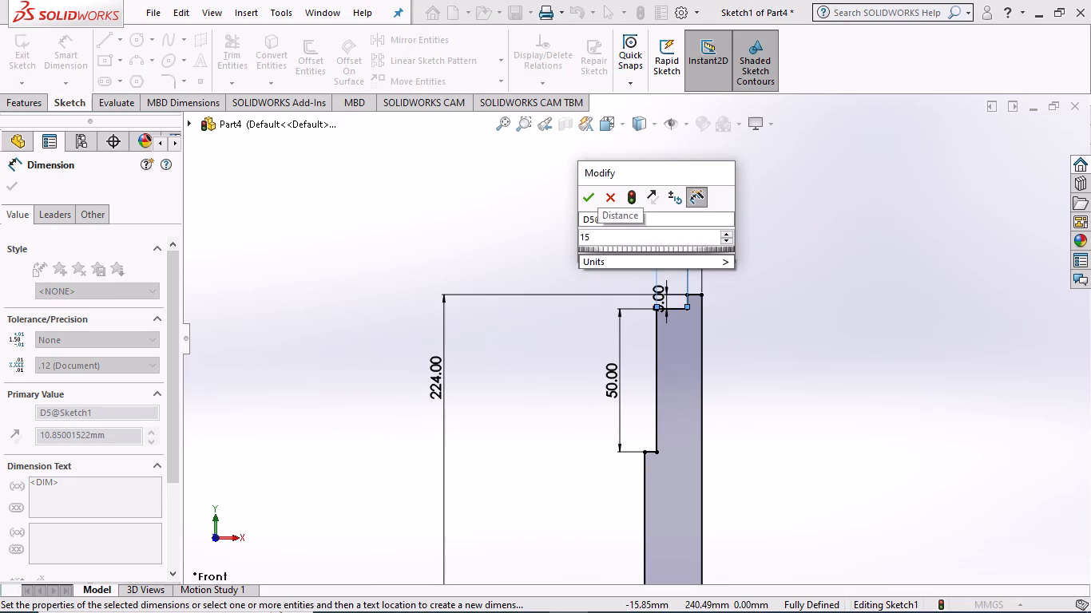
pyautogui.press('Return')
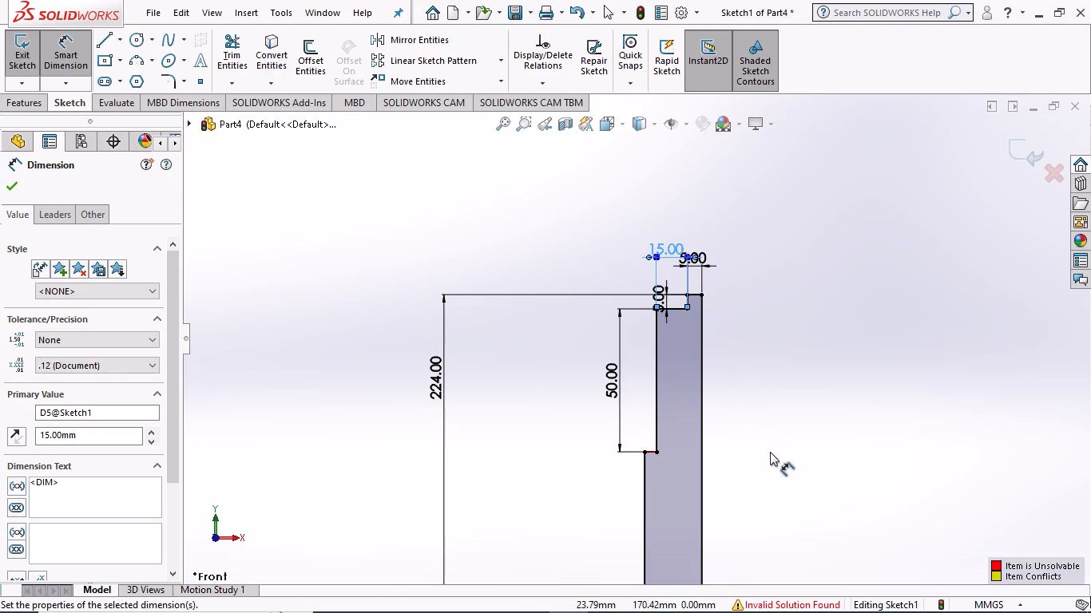
# Set the length dimension of the protruding block's top horizontal edge to 20 mm and finish dimensioning.
pyautogui.scroll(5, 767, 461)
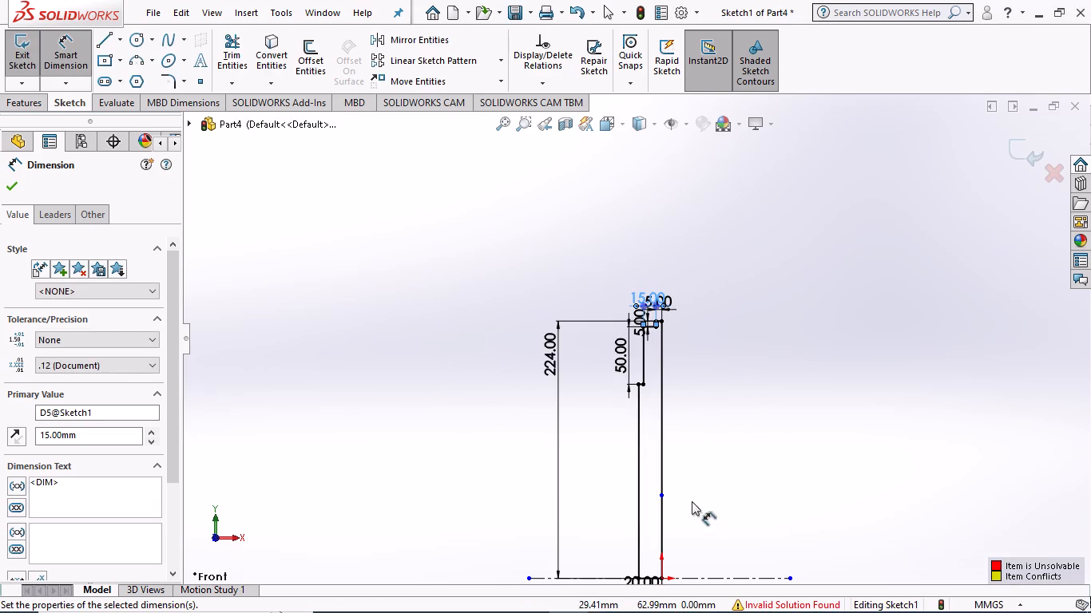
pyautogui.scroll(-8, 642, 286)
pyautogui.scroll(-3, 641, 509)
pyautogui.doubleClick(676, 216)
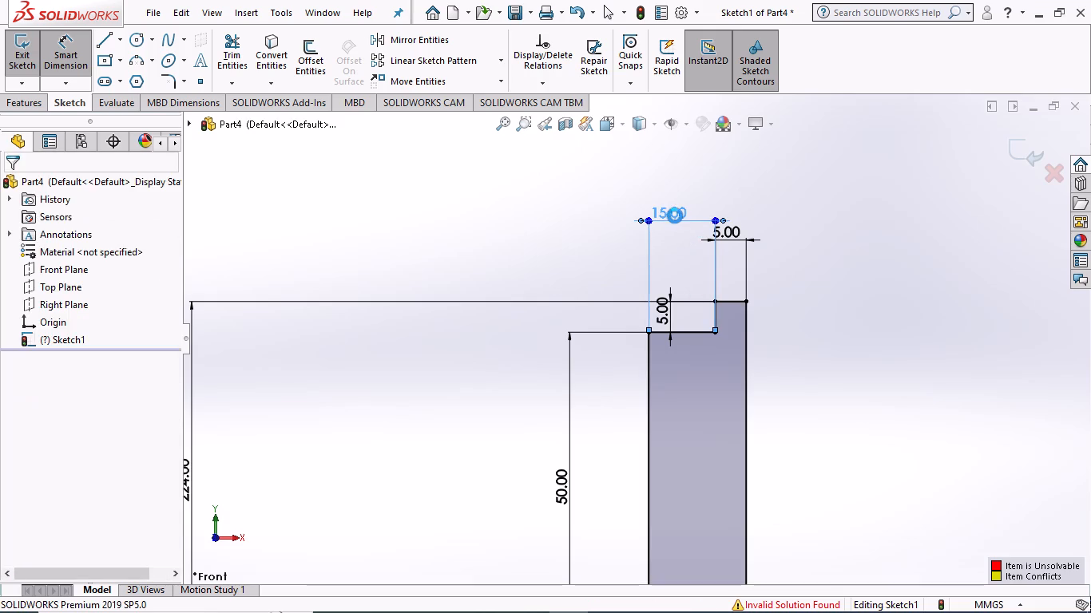
pyautogui.write('20')
pyautogui.press('Return')
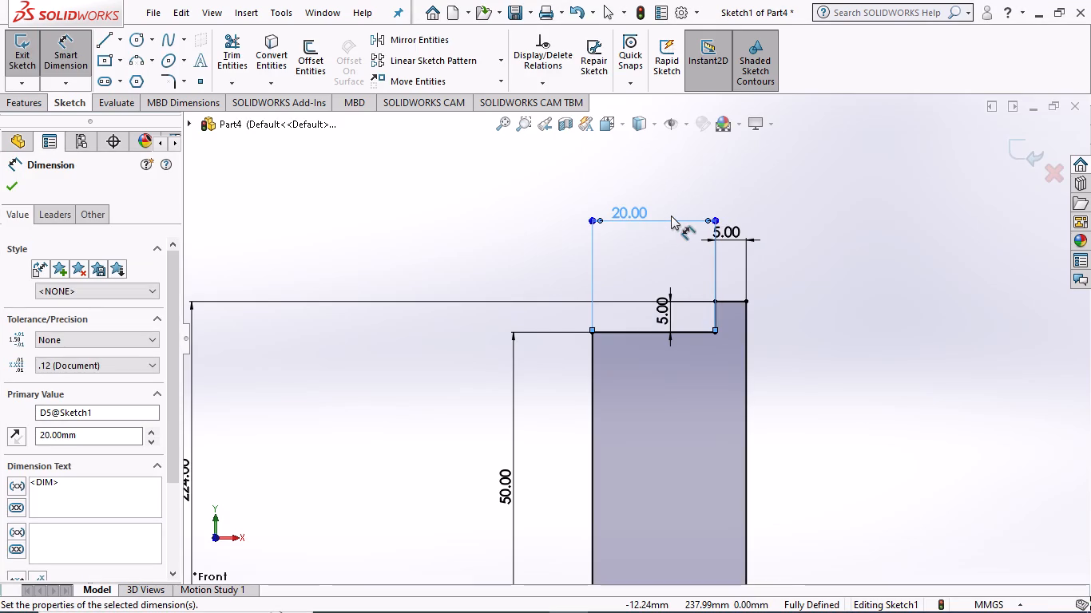
pyautogui.scroll(5, 819, 378)
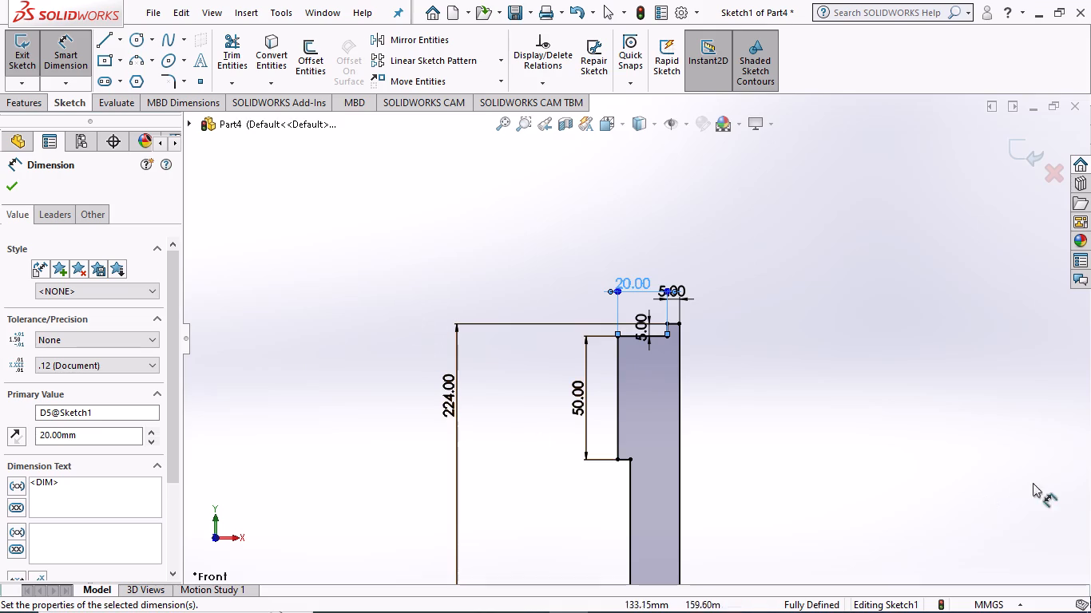
pyautogui.scroll(4, 746, 488)
pyautogui.scroll(3, 682, 532)
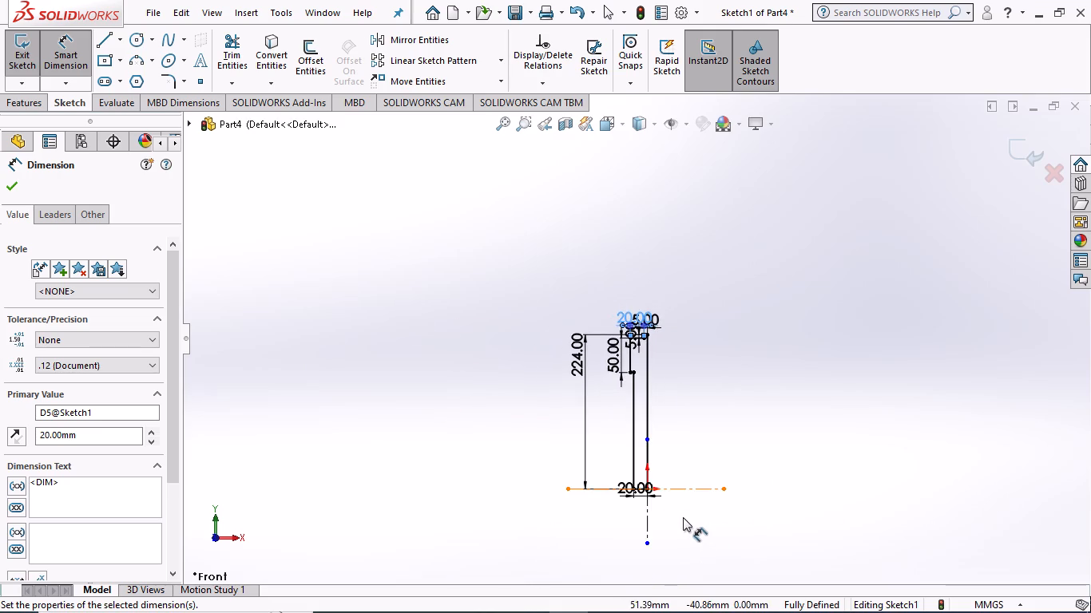
pyautogui.scroll(-3, 669, 425)
pyautogui.scroll(-2, 550, 227)
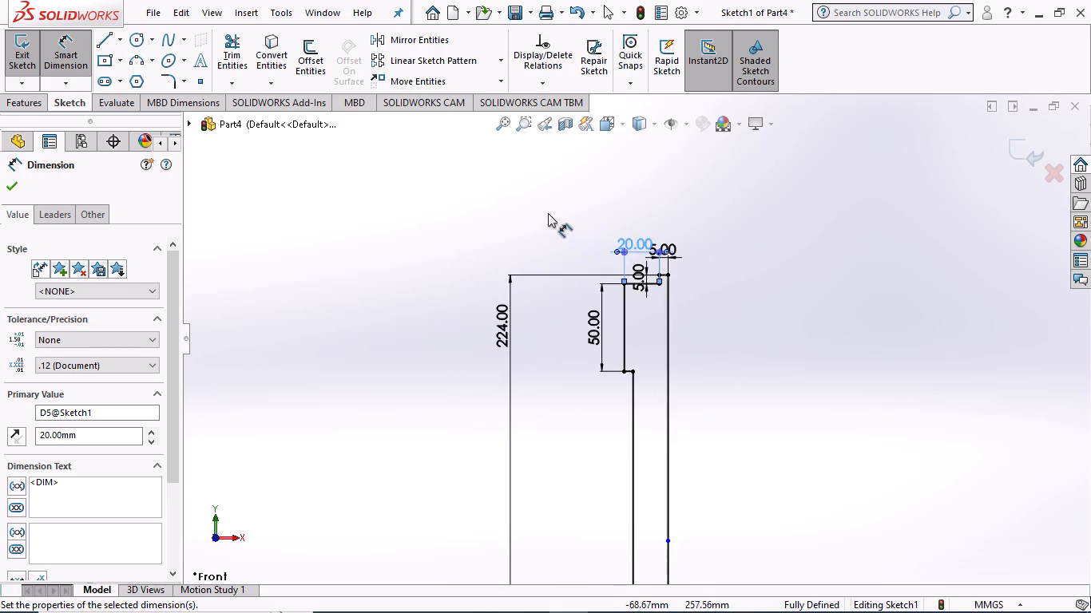
pyautogui.click(548, 211)
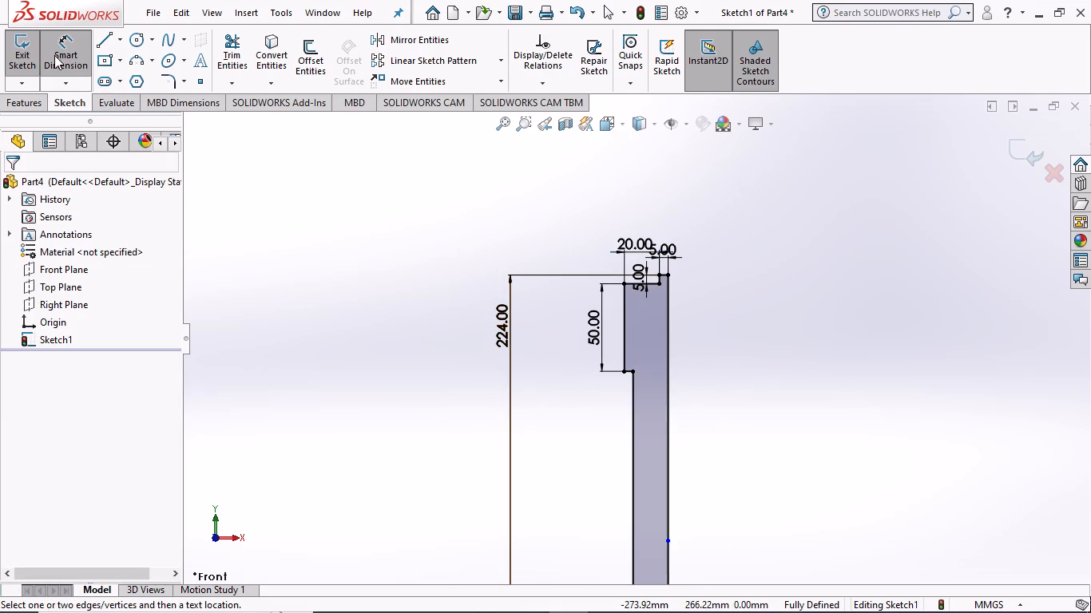
pyautogui.click(49, 42)
# Revolve the closed stepped profile region 360 degrees about the vertical centerline.
pyautogui.click(13, 103)
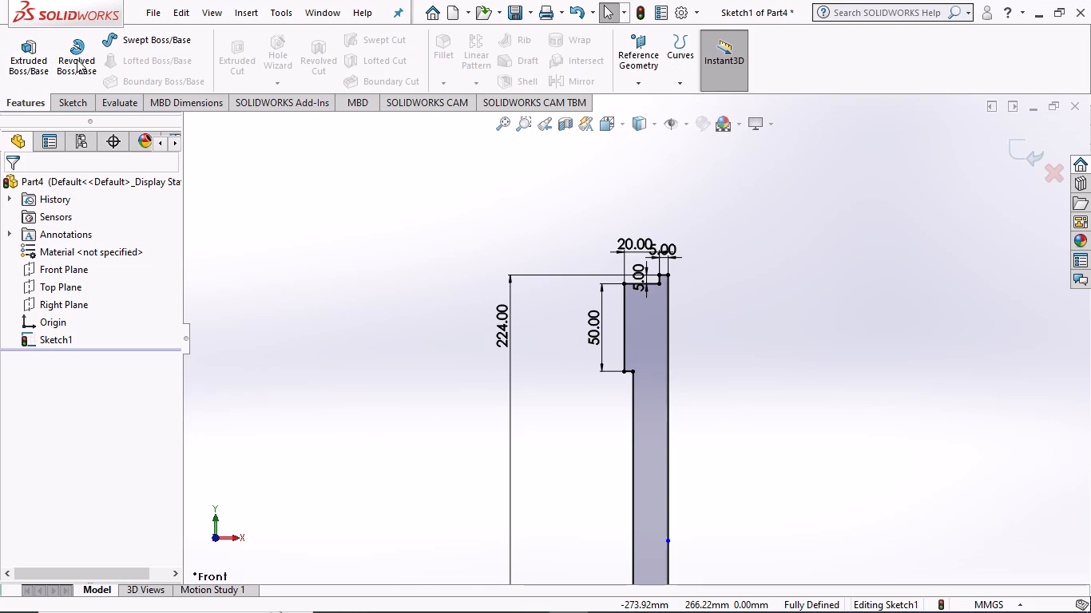
pyautogui.click(77, 59)
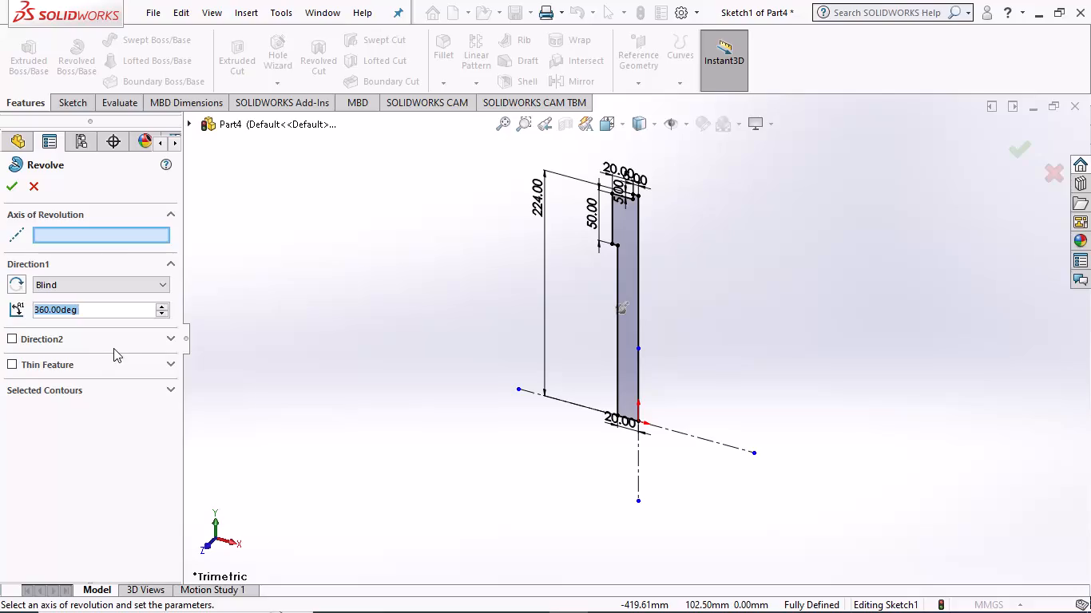
pyautogui.click(73, 393)
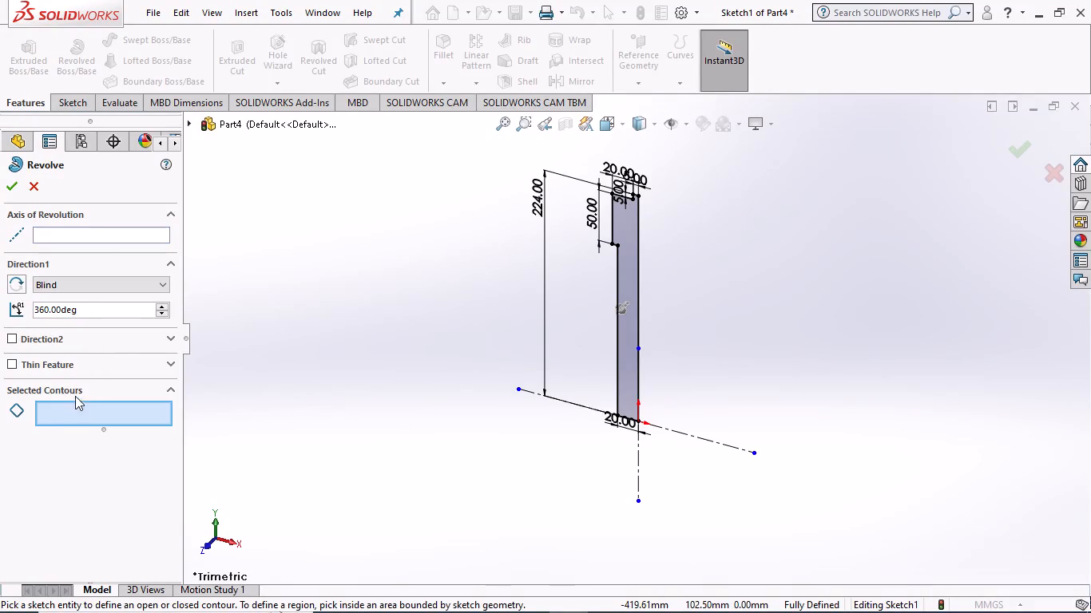
pyautogui.click(74, 405)
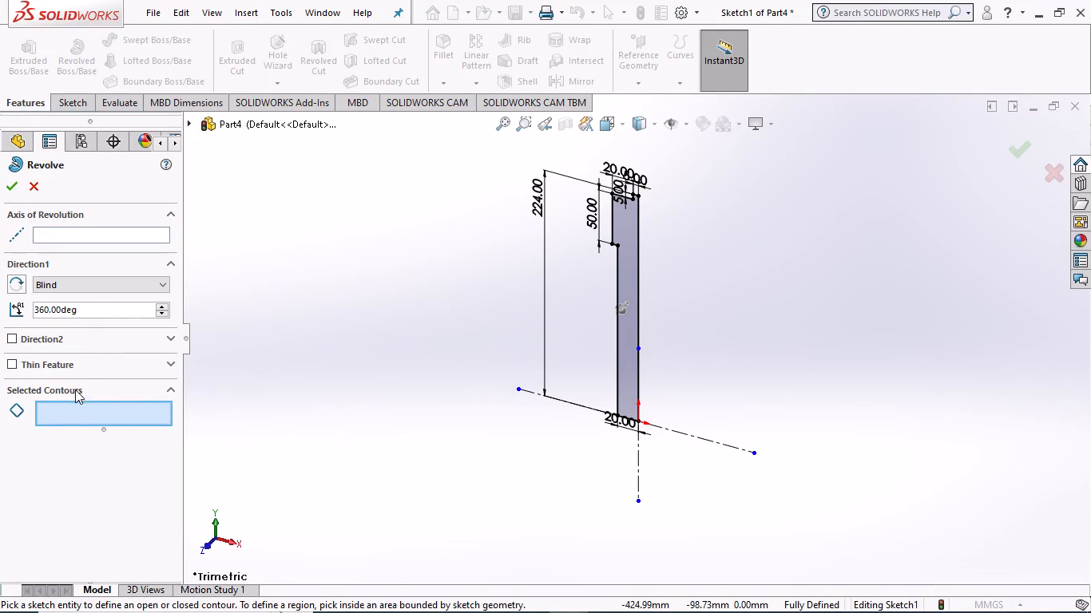
pyautogui.click(81, 409)
pyautogui.click(83, 409)
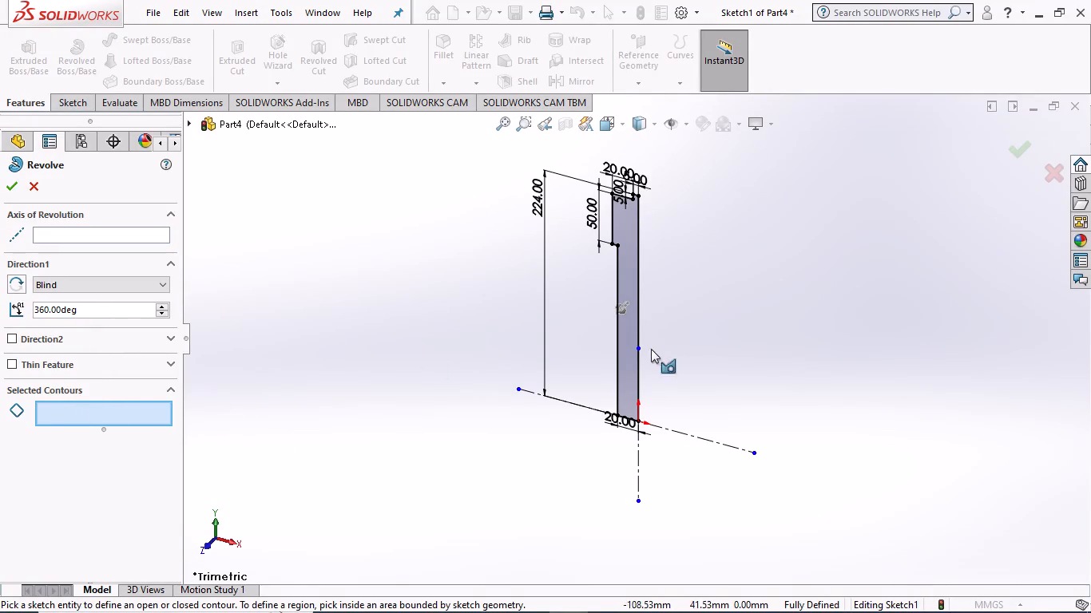
pyautogui.click(628, 279)
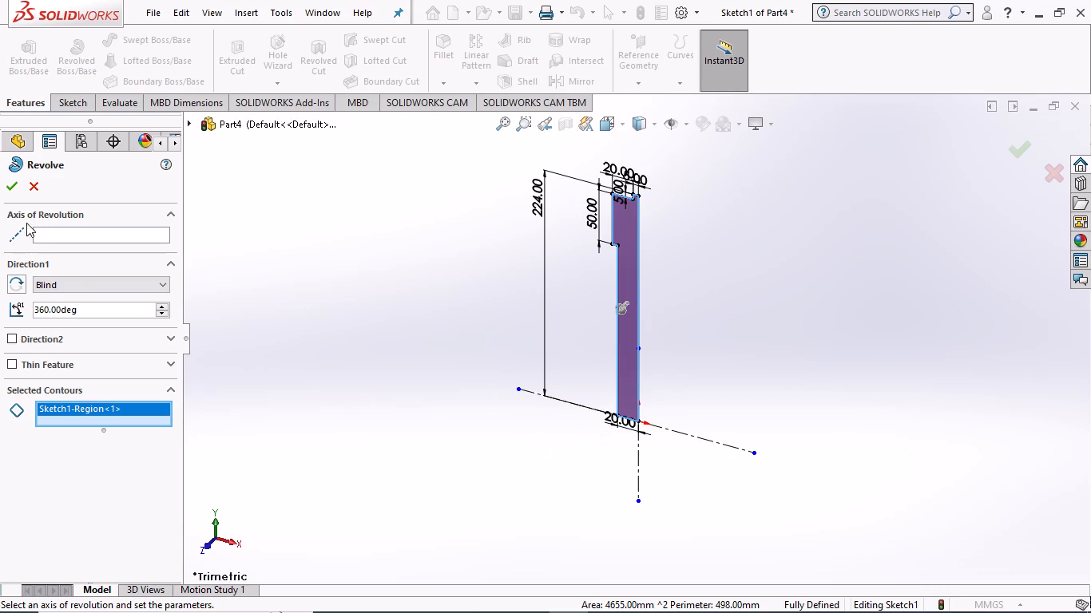
pyautogui.click(47, 236)
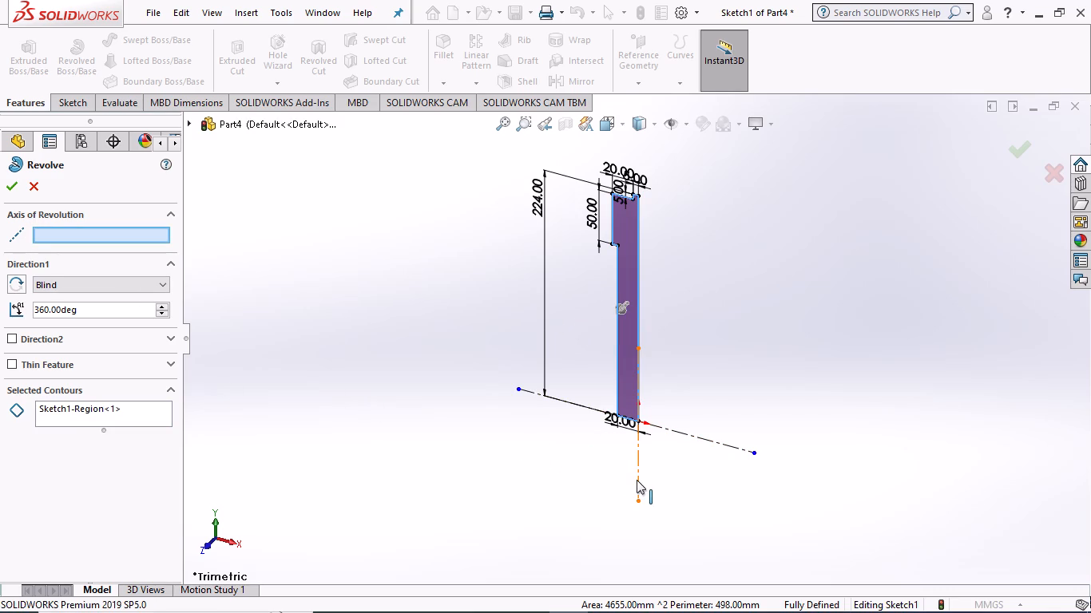
pyautogui.click(636, 475)
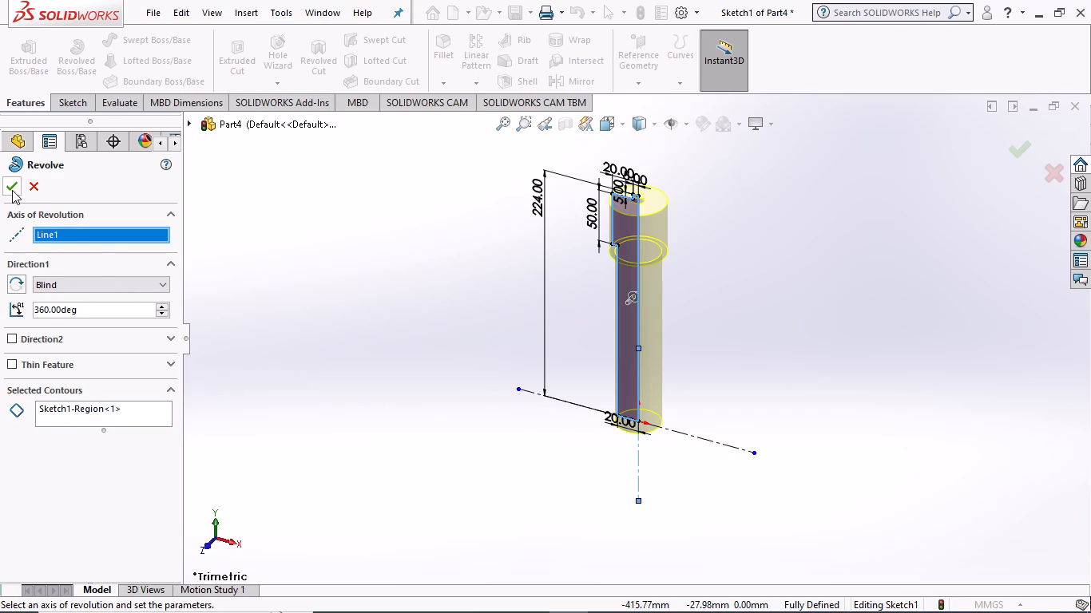
pyautogui.click(11, 190)
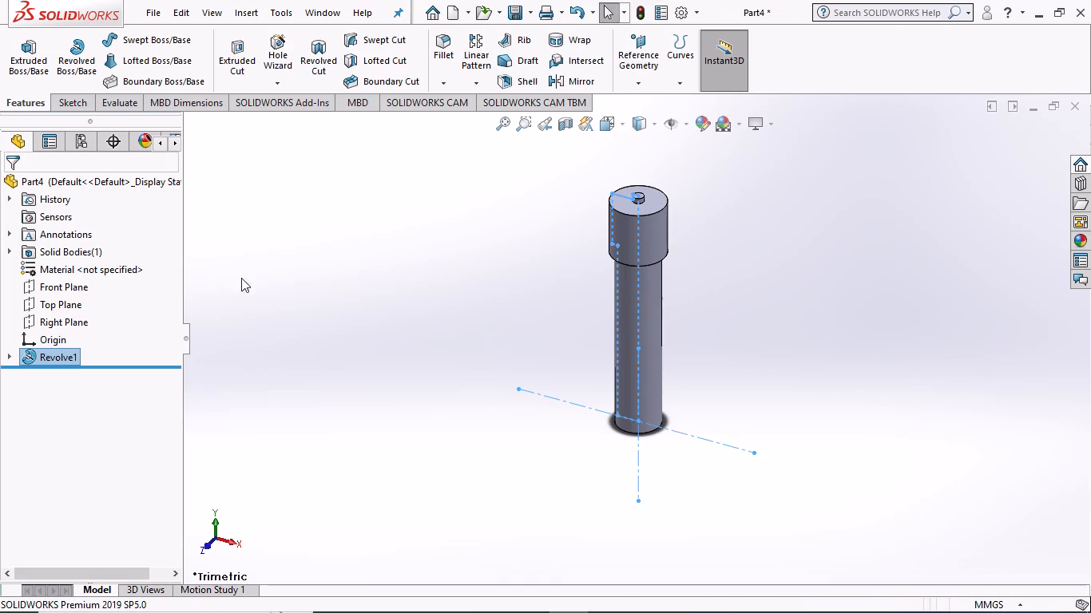
pyautogui.moveTo(431, 292); pyautogui.dragTo(486, 285, button='middle')
pyautogui.click(484, 276)
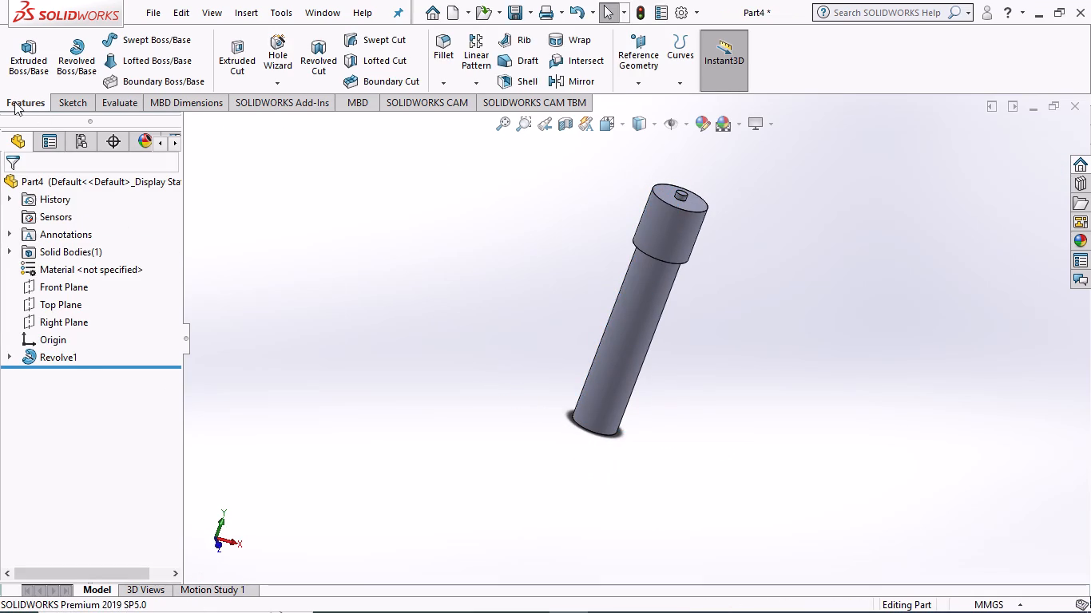
# Save the revolved part as Part4 in the assembly 2 folder and close it.
pyautogui.click(147, 6)
pyautogui.click(208, 204)
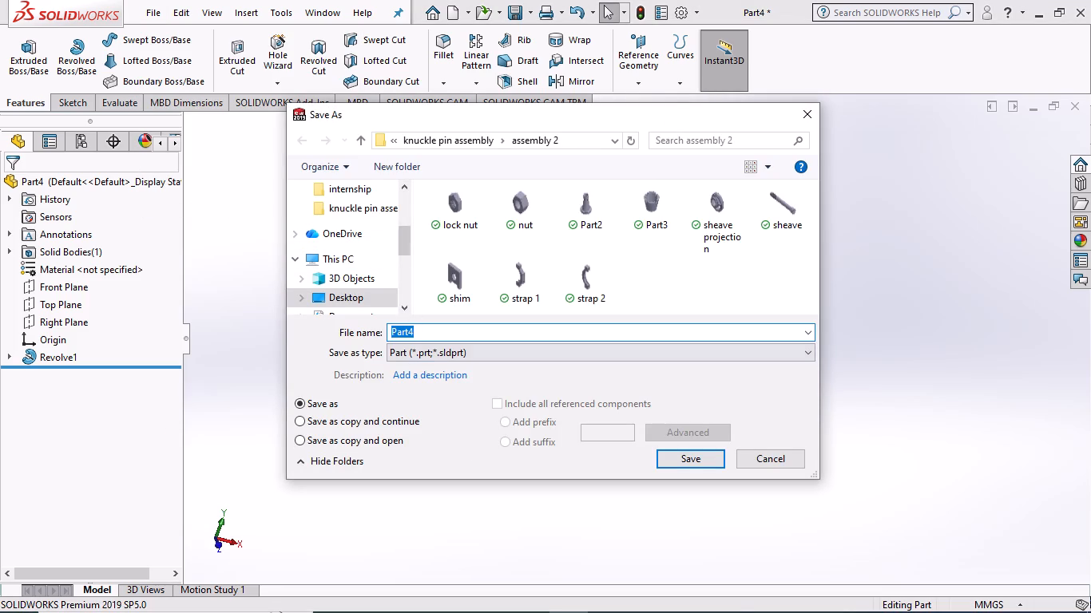
pyautogui.click(707, 462)
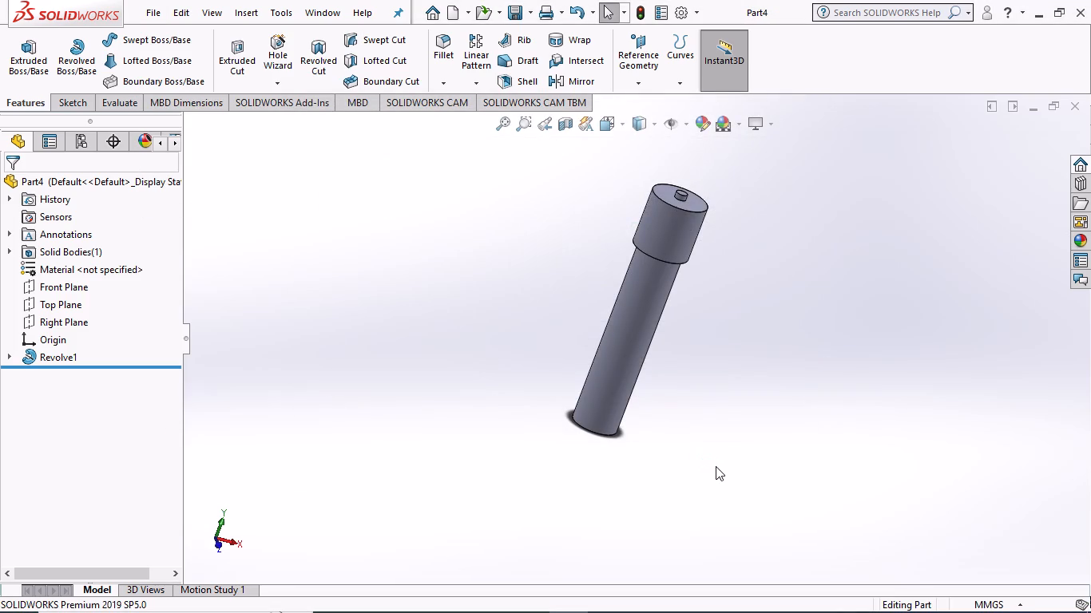
pyautogui.click(1068, 108)
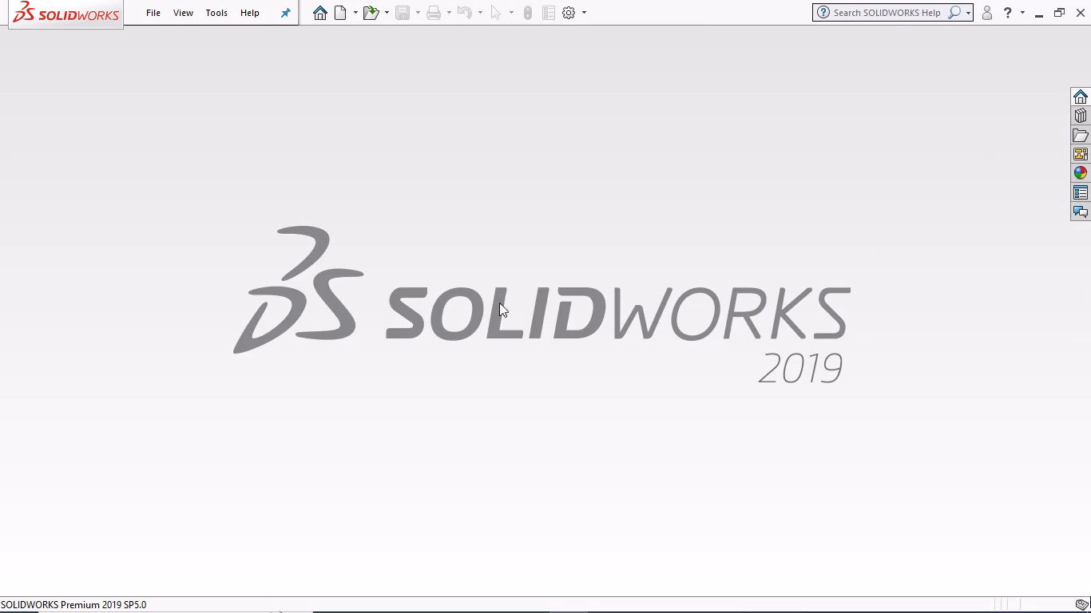
# Create a new assembly and place Part2 from the assembly 2 folder as its first component.
pyautogui.click(318, 9)
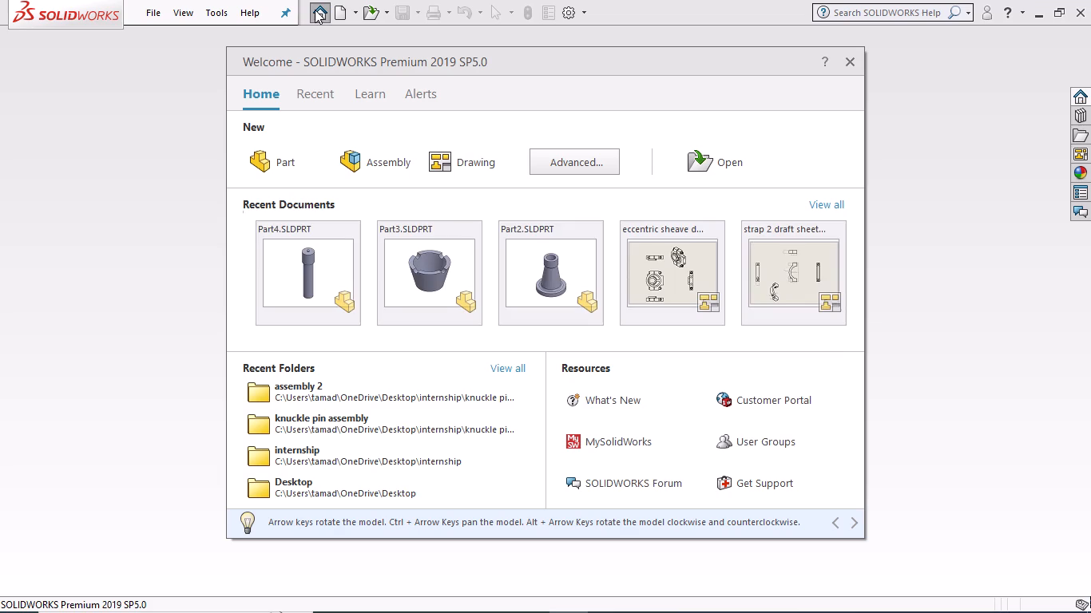
pyautogui.click(363, 159)
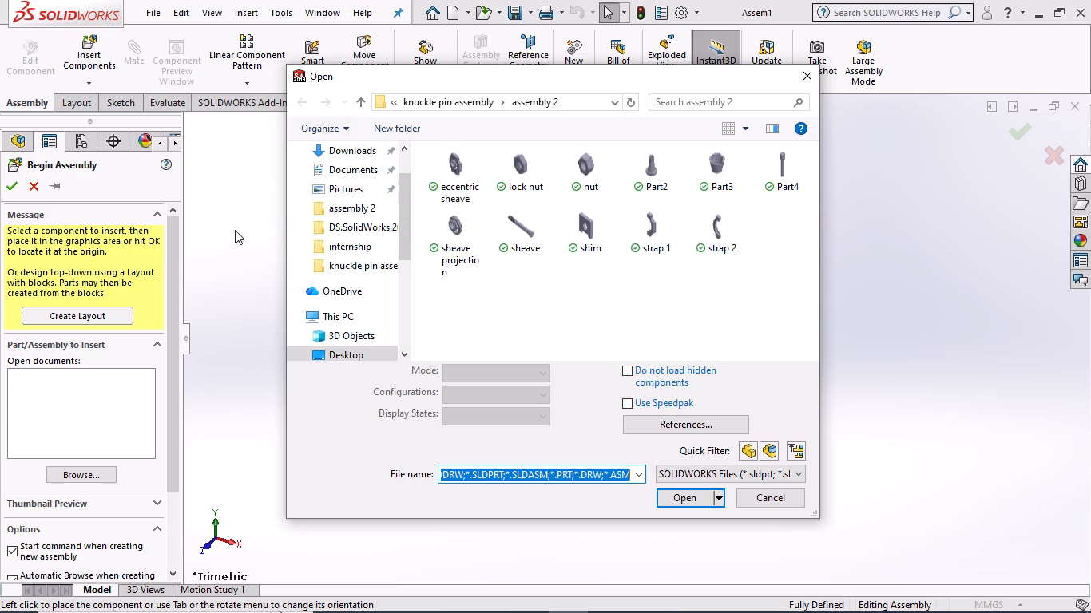
pyautogui.click(640, 178)
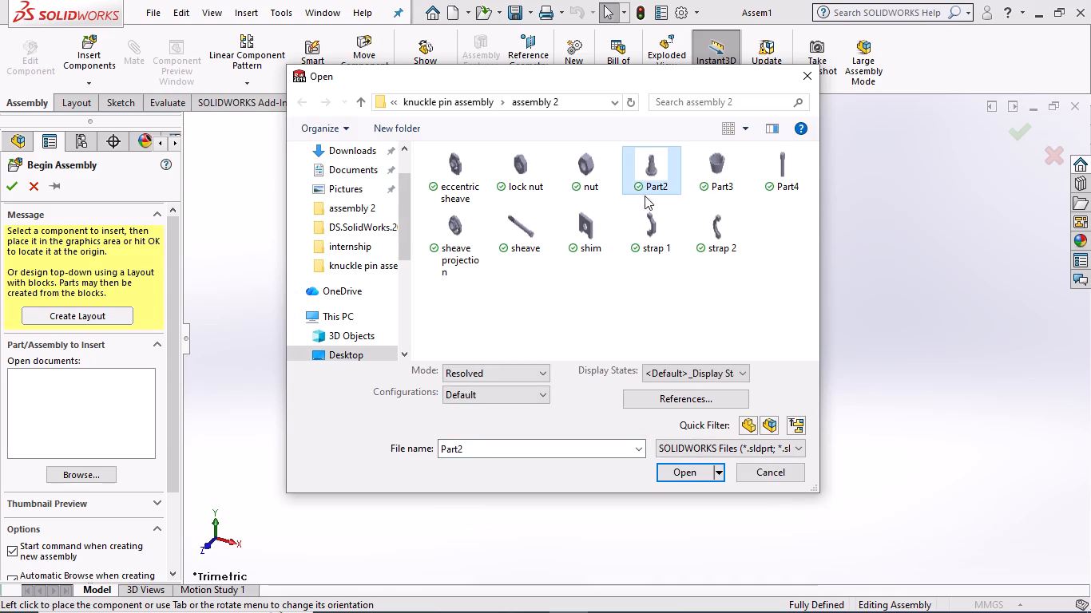
pyautogui.click(688, 472)
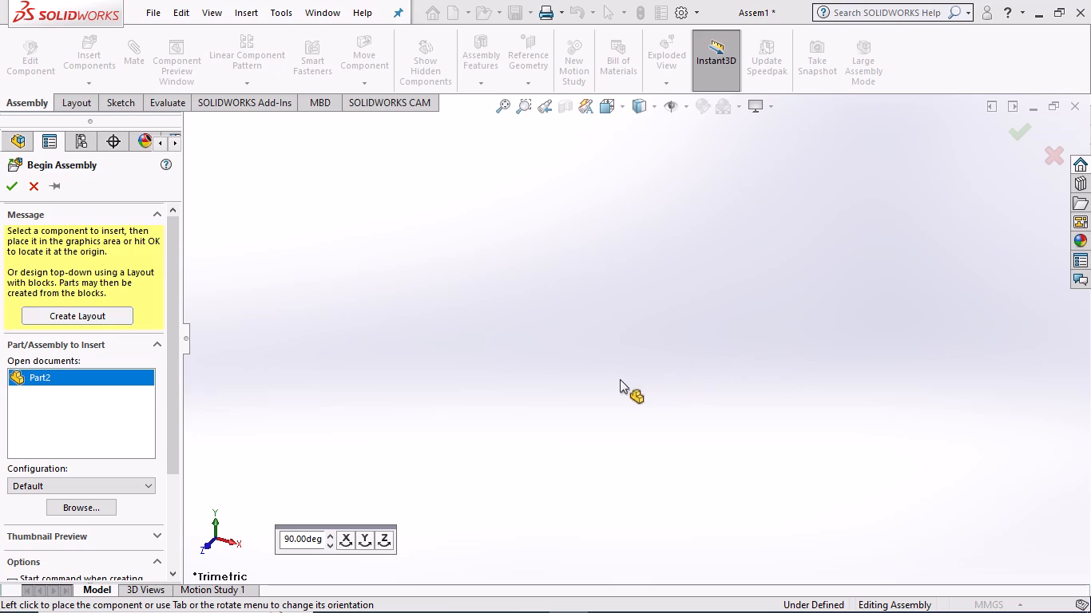
pyautogui.click(542, 331)
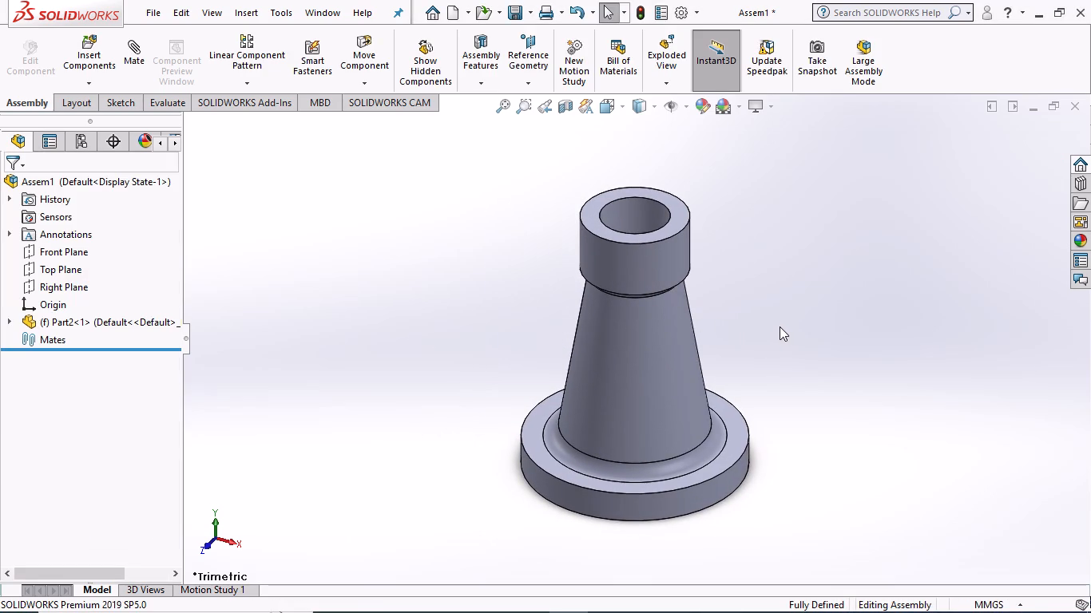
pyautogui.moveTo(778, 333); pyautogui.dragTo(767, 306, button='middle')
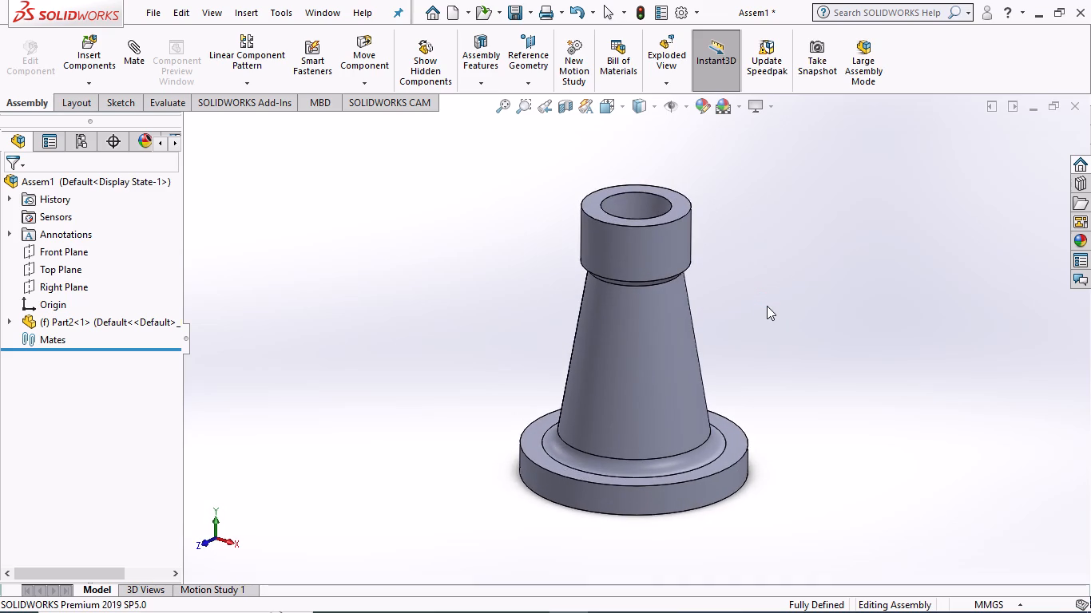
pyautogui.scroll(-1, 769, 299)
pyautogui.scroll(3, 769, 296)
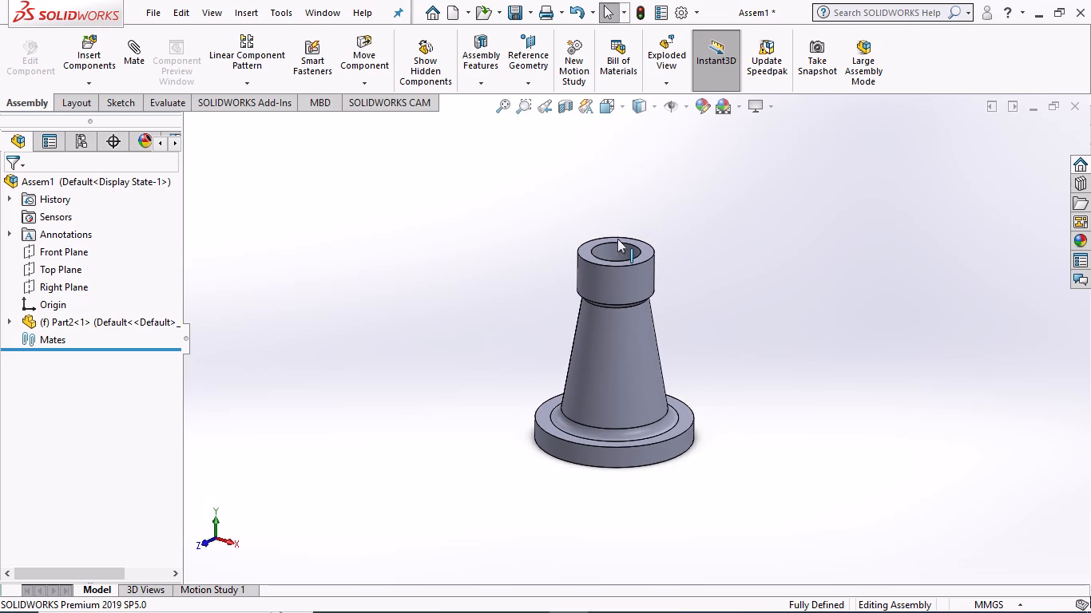
# Insert Part3 from the assembly 2 folder and place it above the open top end of Part2.
pyautogui.scroll(-1, 537, 216)
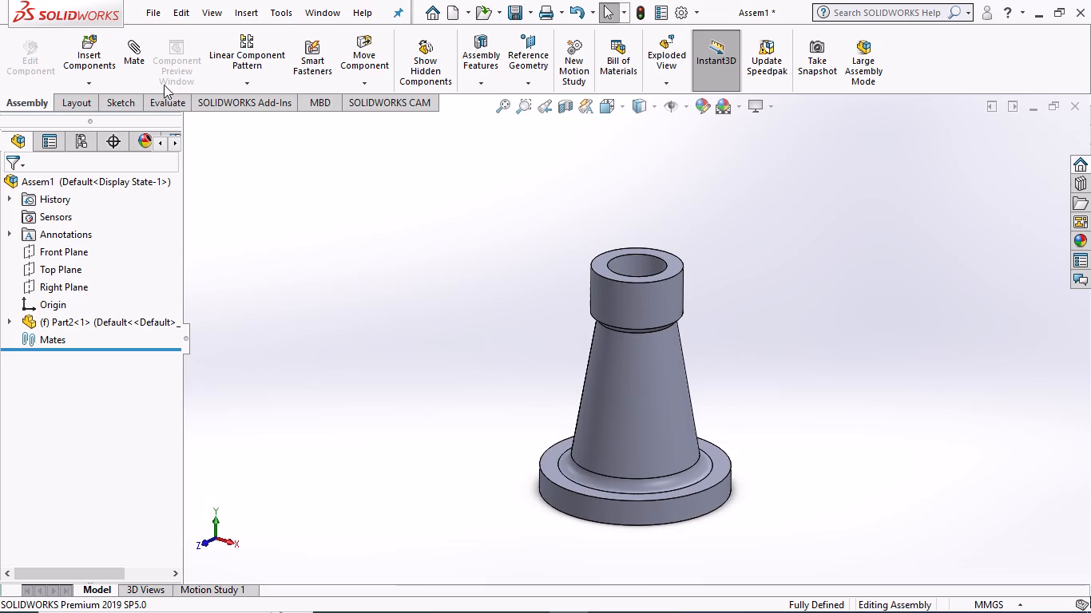
pyautogui.click(94, 57)
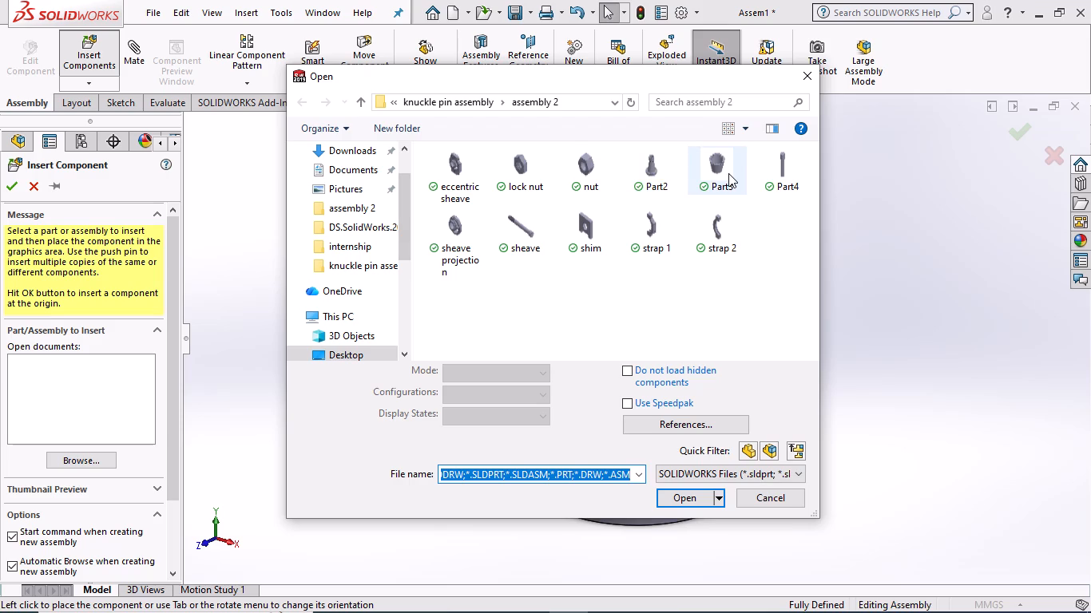
pyautogui.click(710, 180)
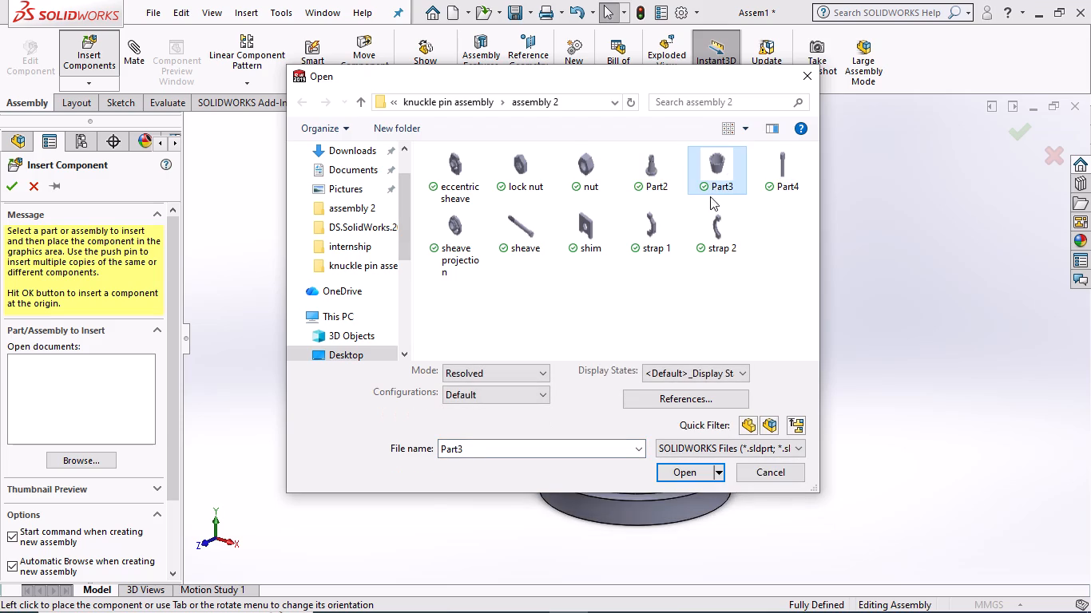
pyautogui.click(692, 474)
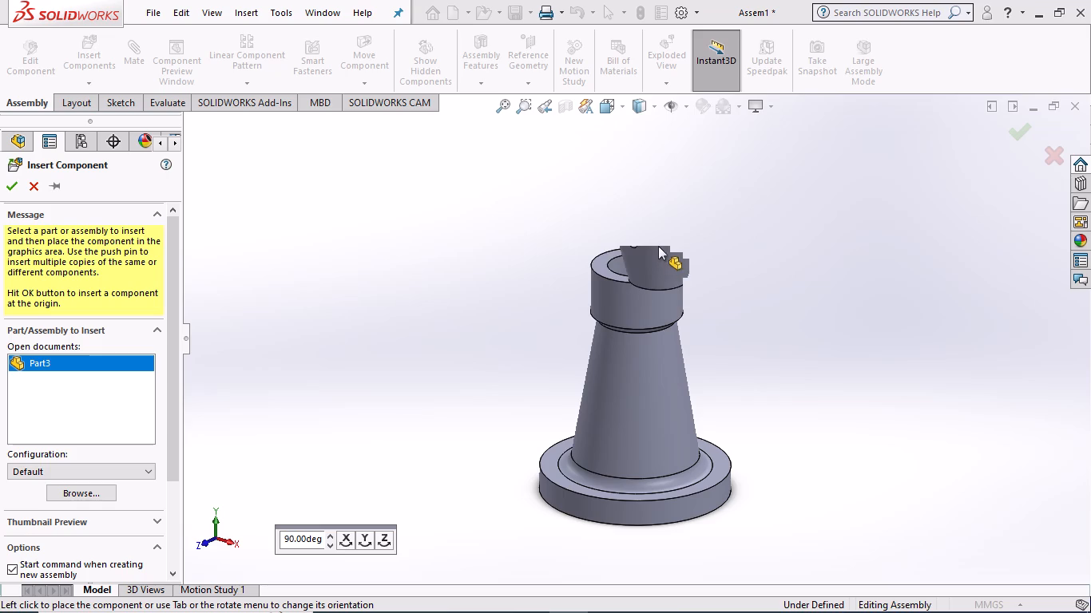
pyautogui.scroll(3, 667, 277)
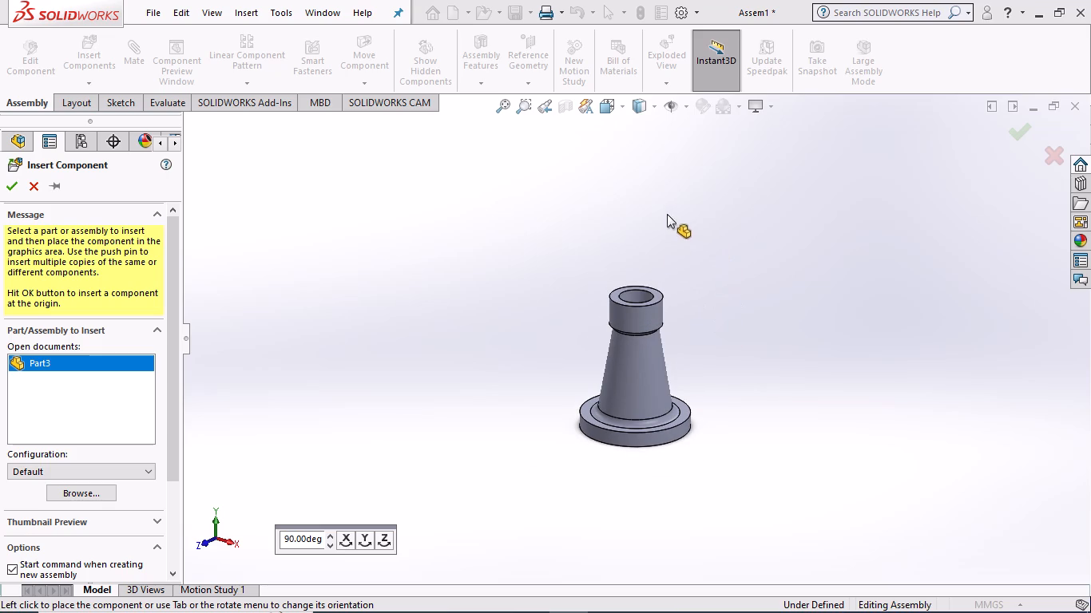
pyautogui.click(634, 211)
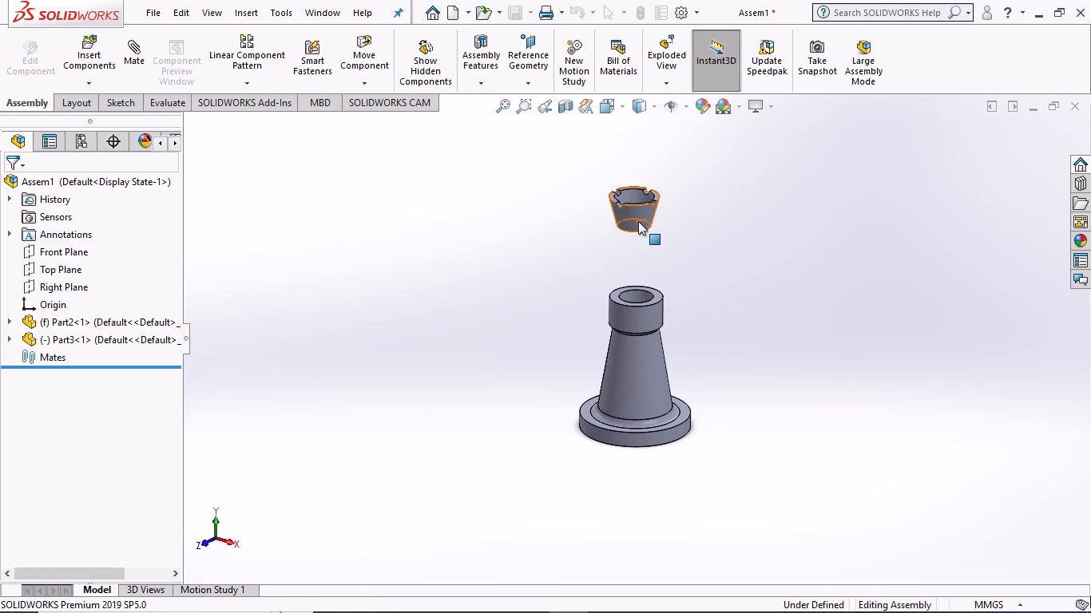
pyautogui.click(560, 217)
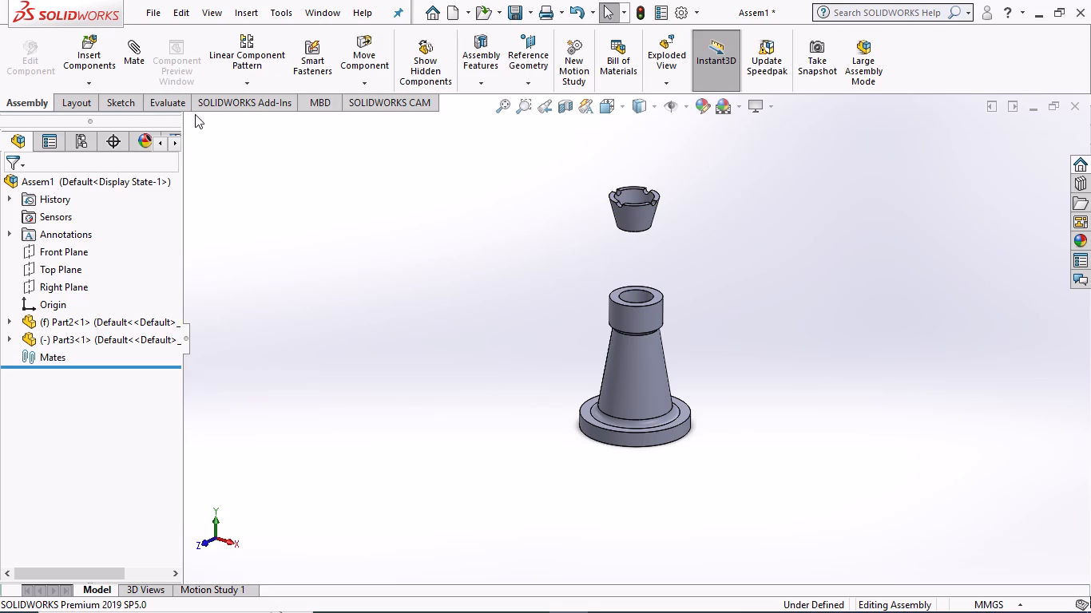
# Add a parallel mate between Part3's bottom face and Part2's top ring face, and close the Mate command.
pyautogui.click(140, 55)
pyautogui.scroll(-4, 640, 239)
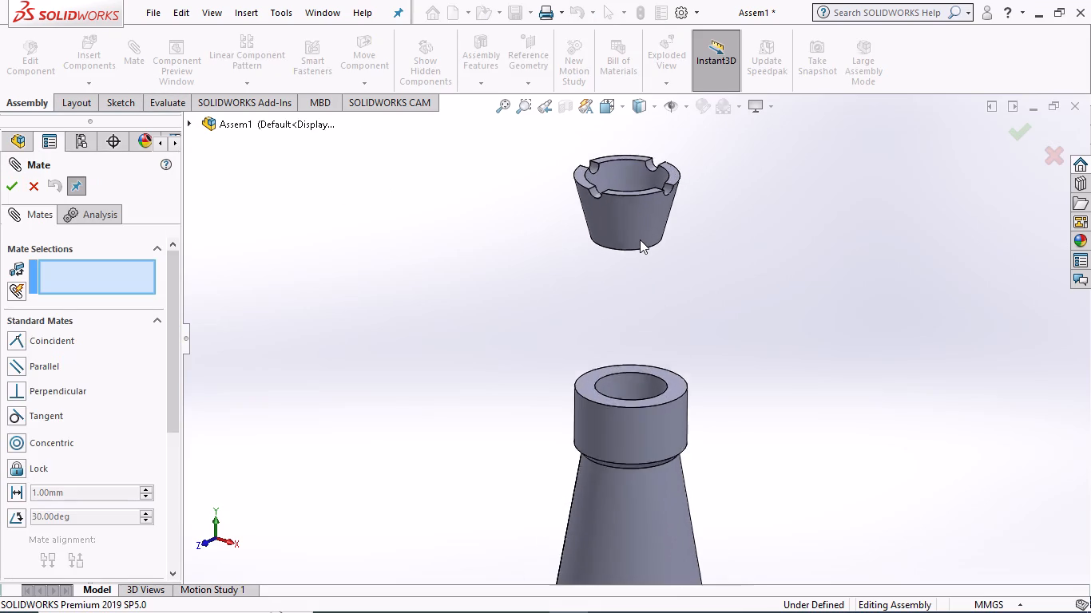
pyautogui.scroll(-1, 640, 239)
pyautogui.moveTo(534, 302); pyautogui.dragTo(598, 218, button='middle')
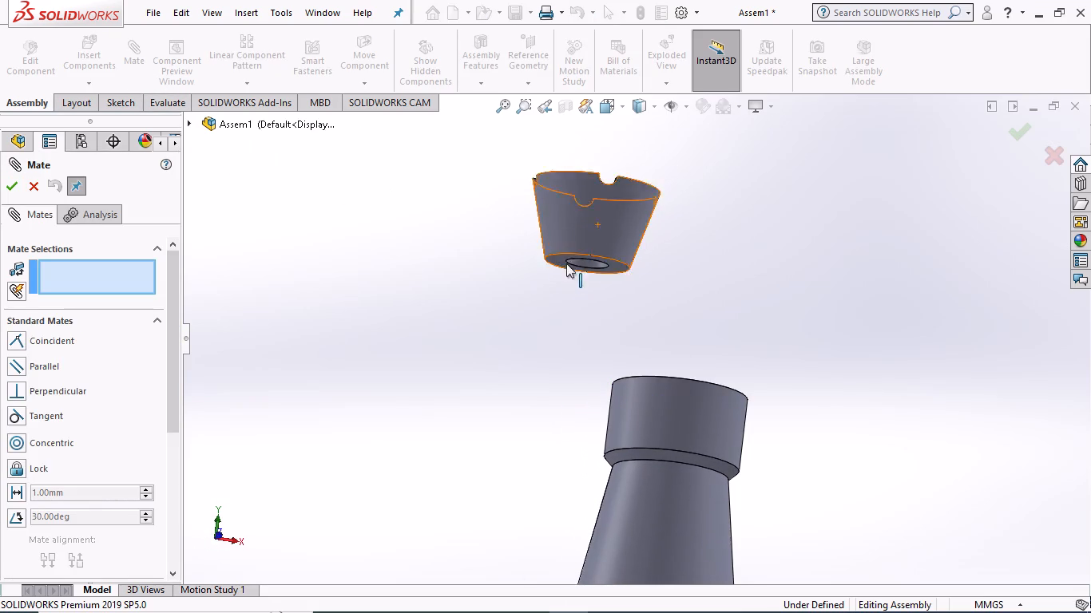
pyautogui.click(557, 264)
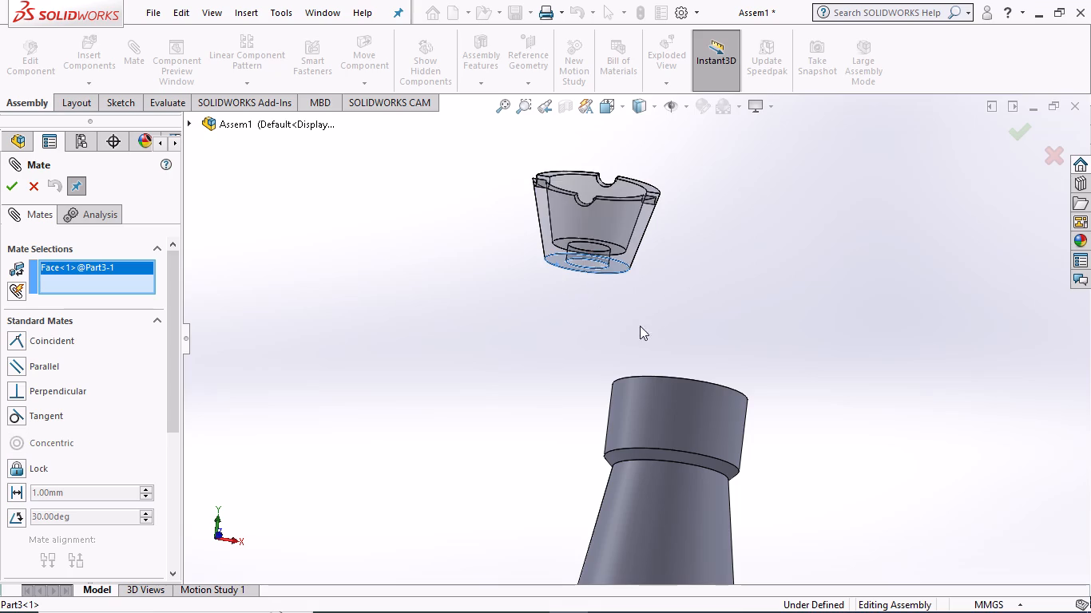
pyautogui.moveTo(686, 322); pyautogui.dragTo(672, 440, button='middle')
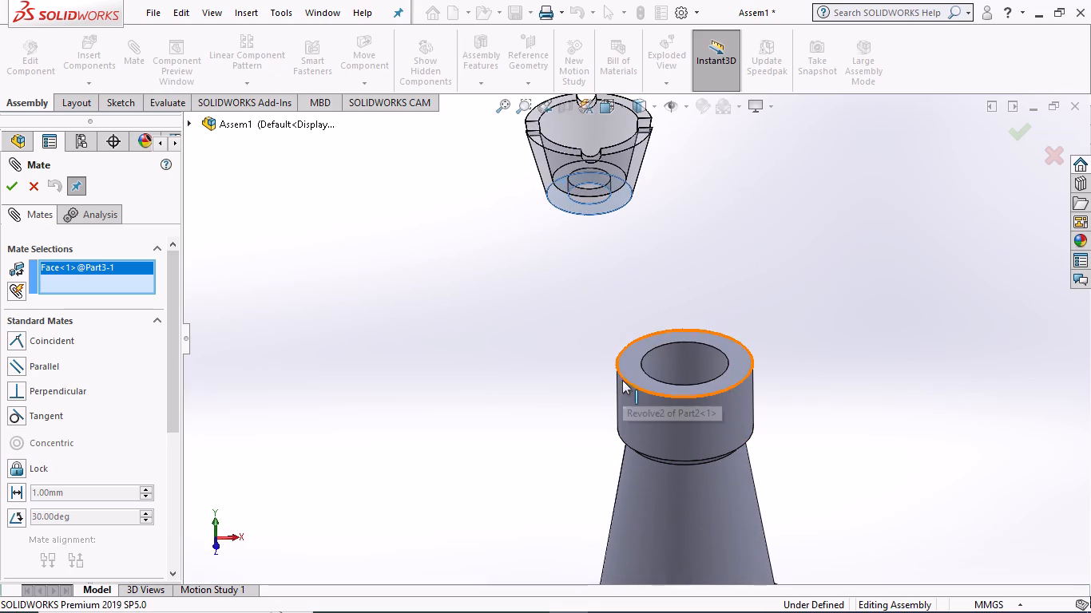
pyautogui.click(628, 366)
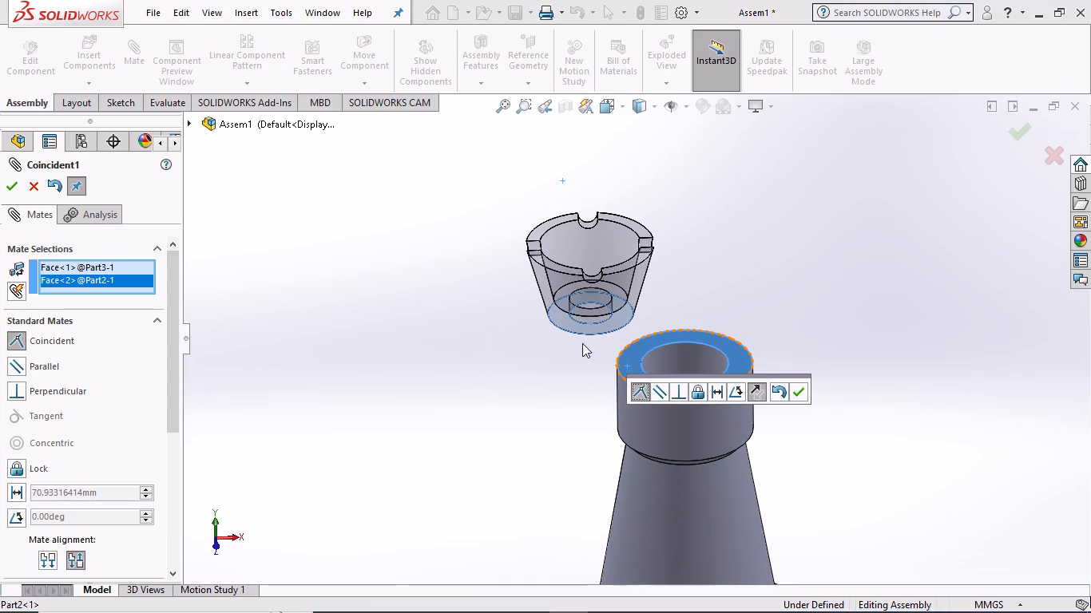
pyautogui.click(453, 330)
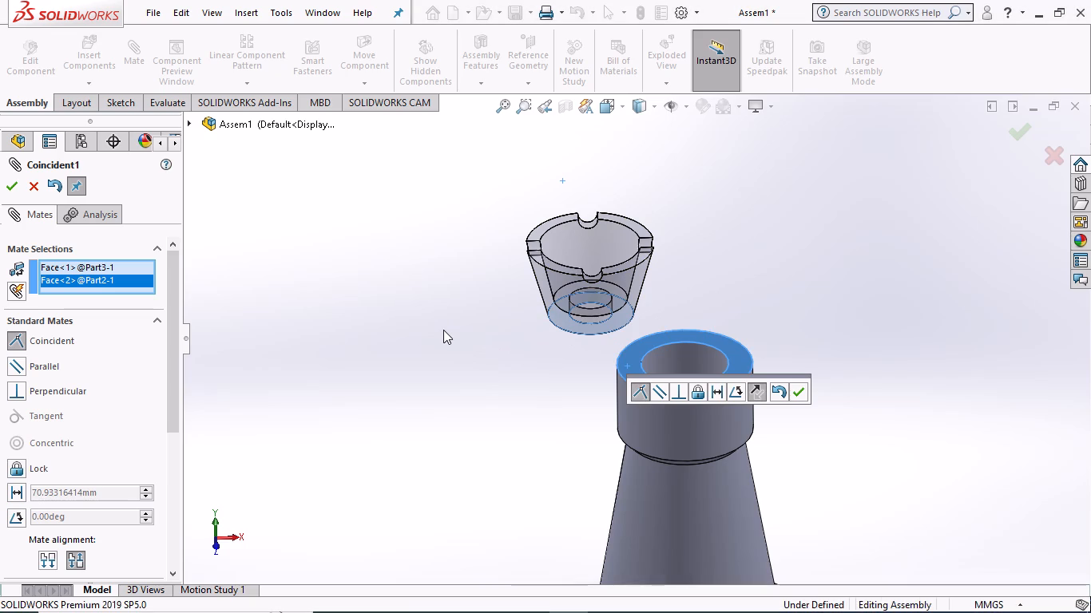
pyautogui.click(661, 390)
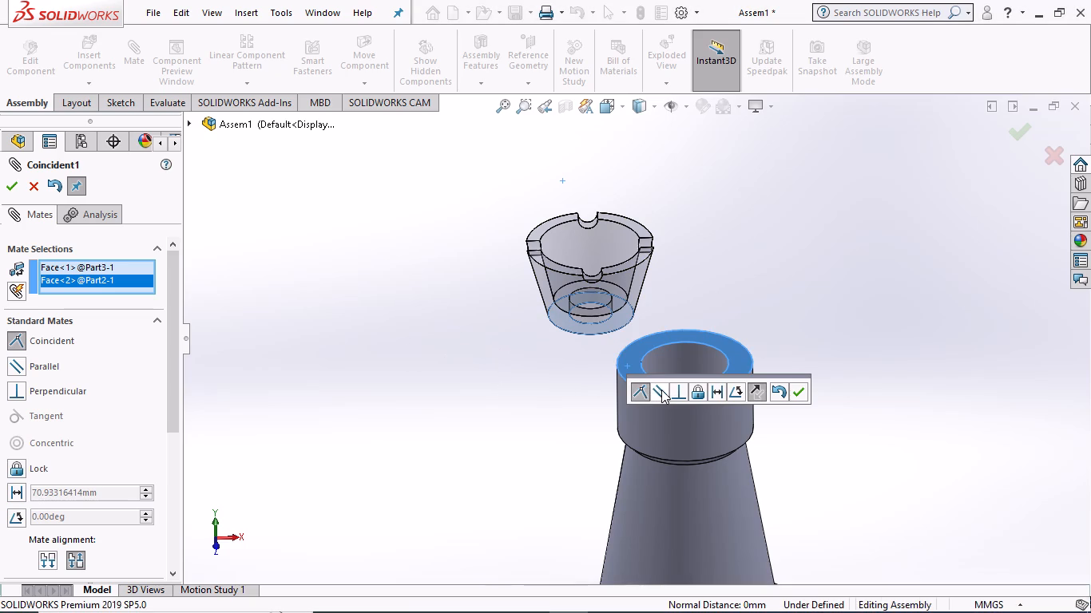
pyautogui.click(403, 317)
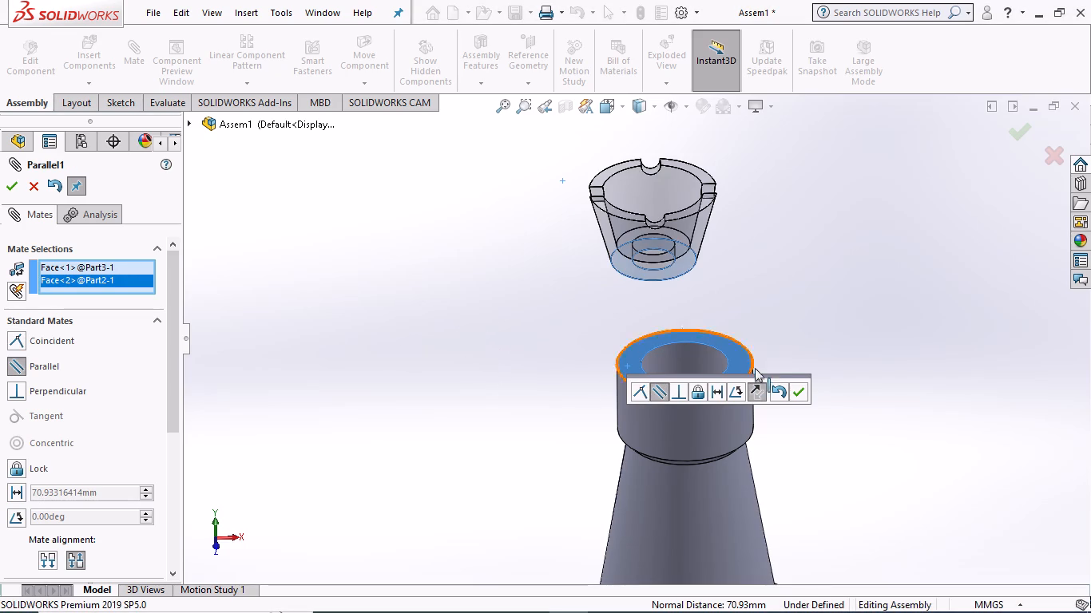
pyautogui.click(800, 388)
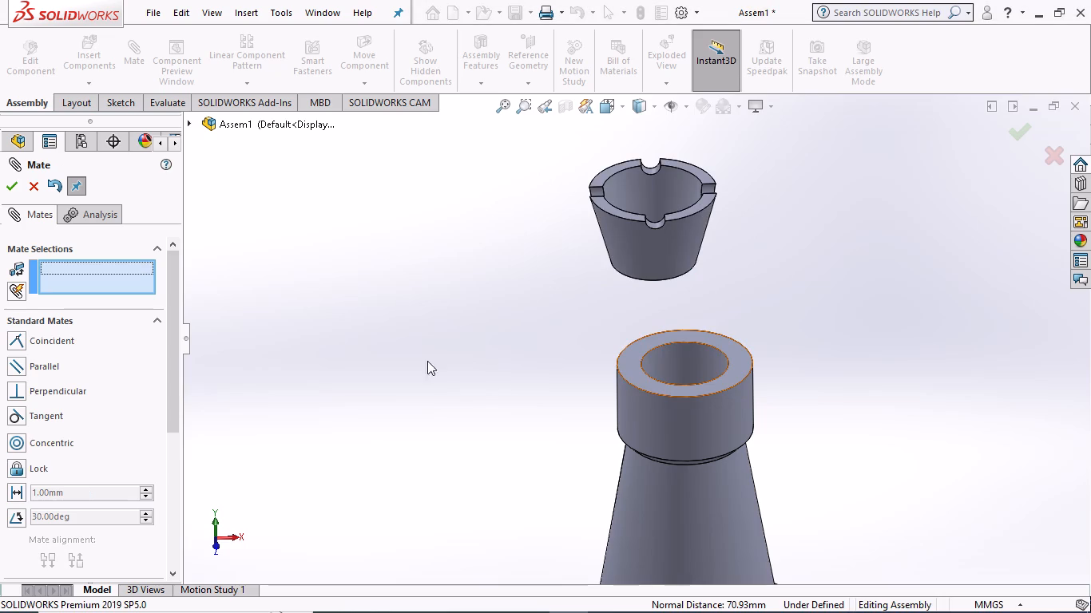
pyautogui.moveTo(385, 358); pyautogui.dragTo(438, 280, button='middle')
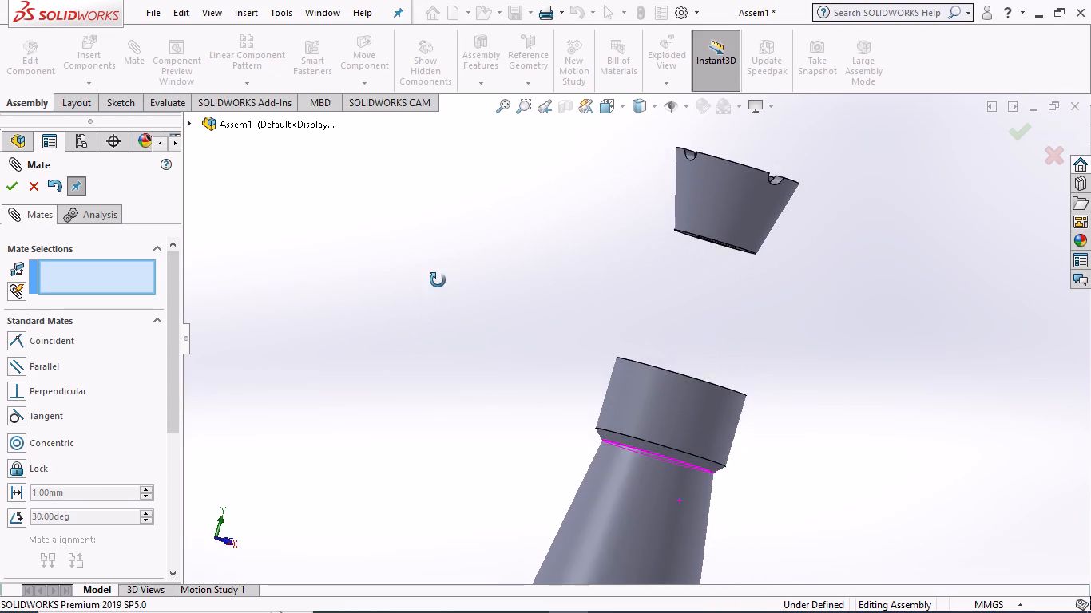
pyautogui.moveTo(438, 280); pyautogui.dragTo(375, 338, button='middle')
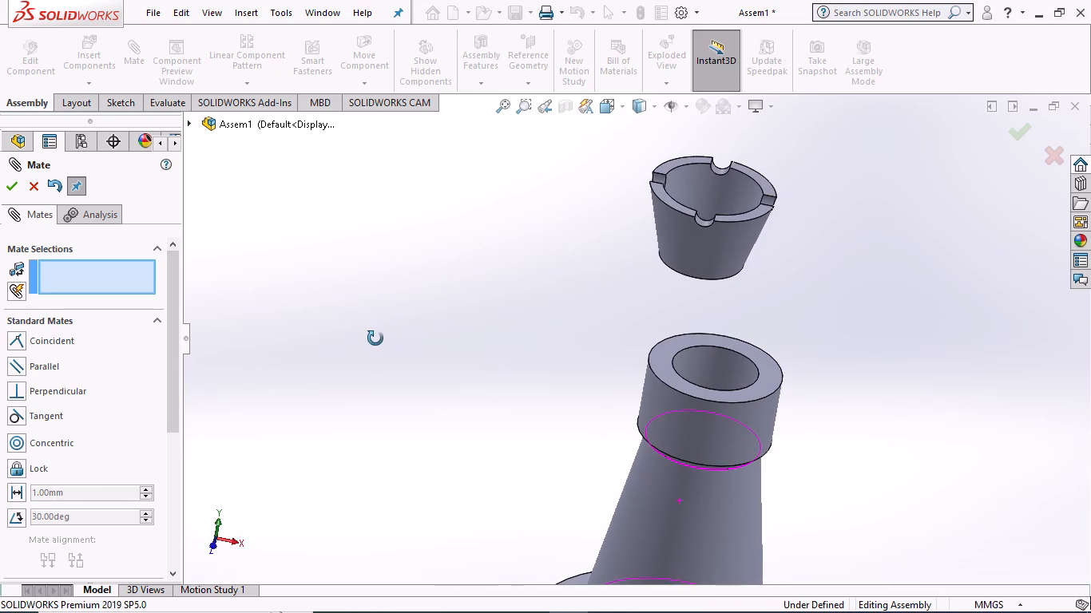
pyautogui.moveTo(375, 338); pyautogui.dragTo(384, 338, button='middle')
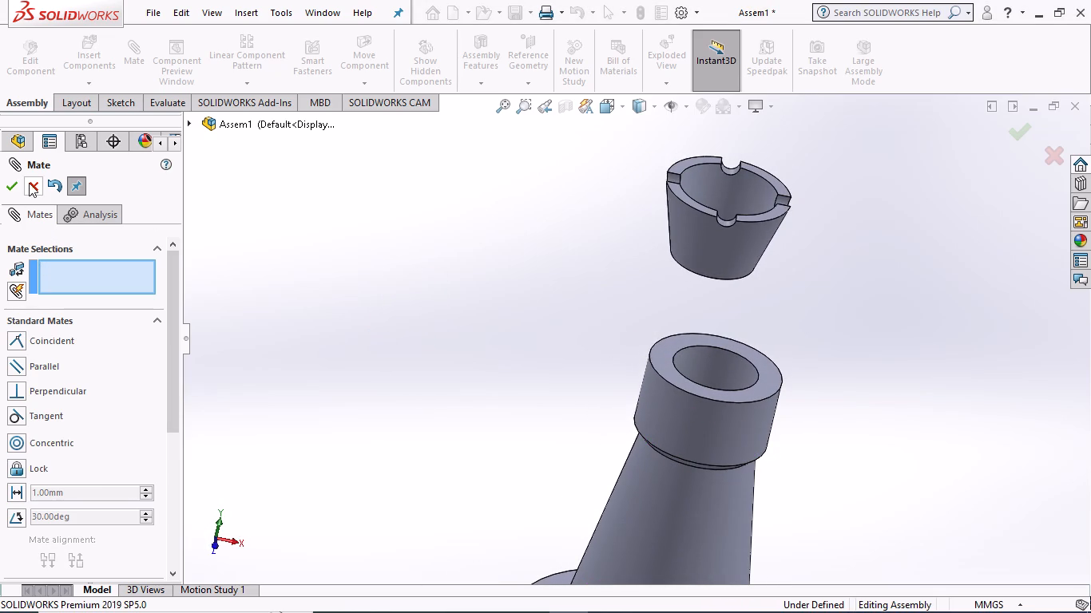
pyautogui.click(36, 363)
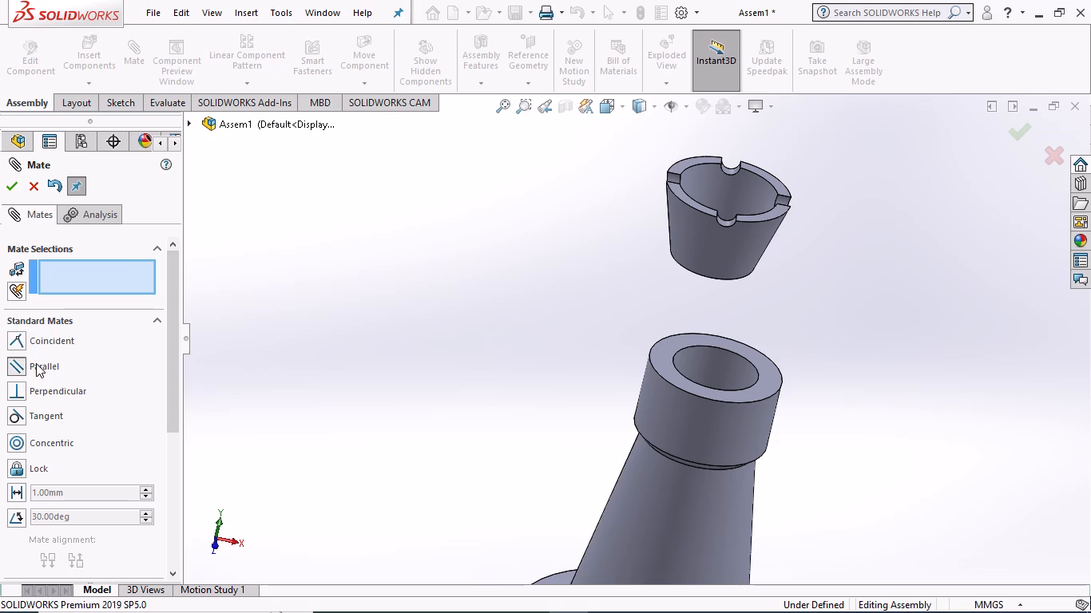
pyautogui.click(29, 191)
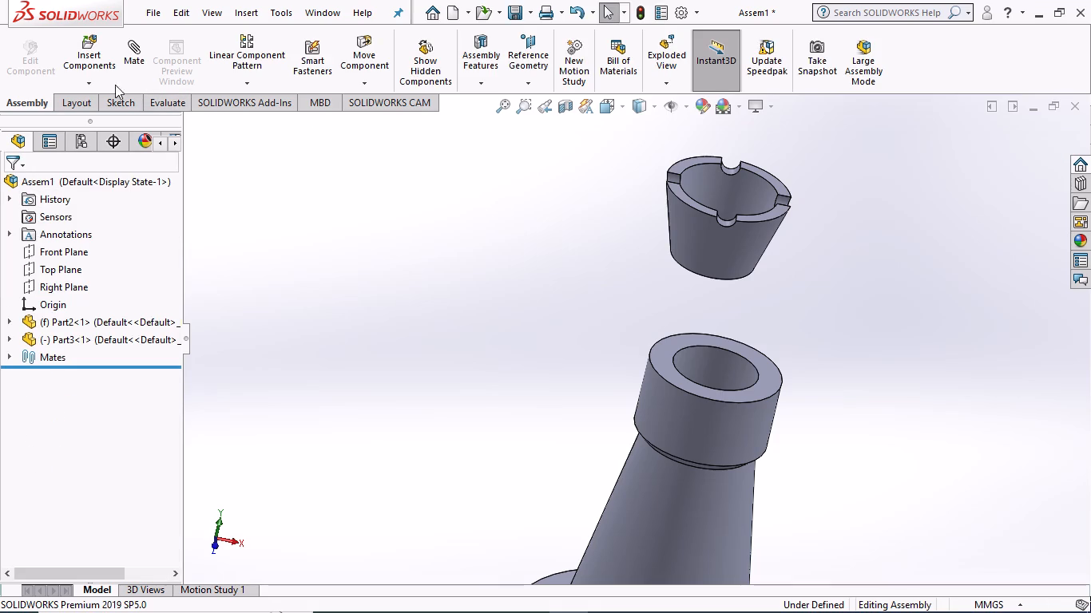
# Add a concentric mate between the small hole in Part3's bottom and the bore at the top of Part2.
pyautogui.click(129, 62)
pyautogui.moveTo(634, 306); pyautogui.dragTo(721, 216, button='middle')
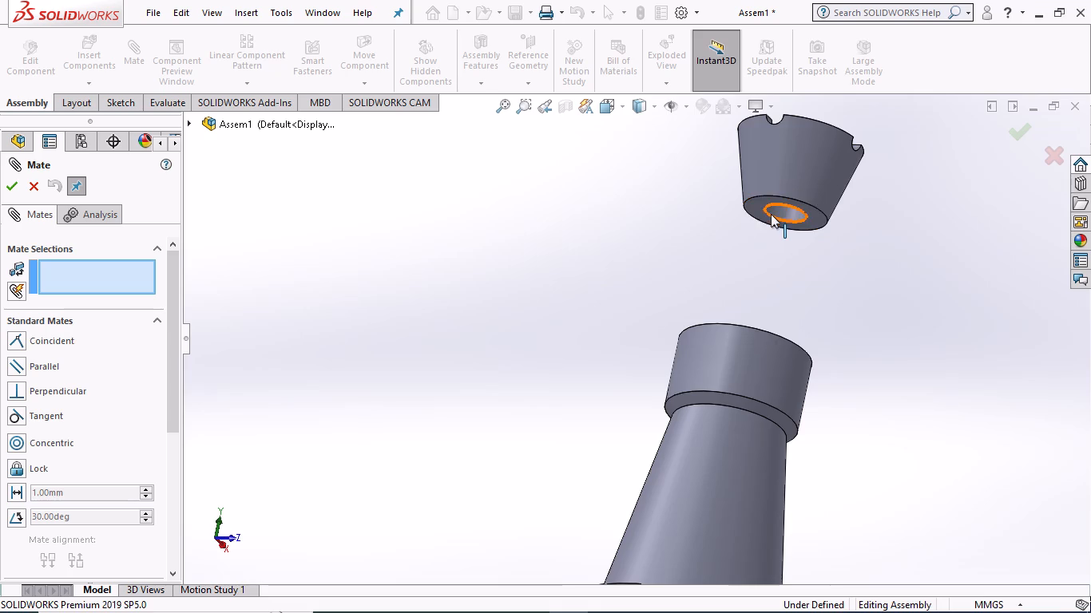
pyautogui.click(777, 212)
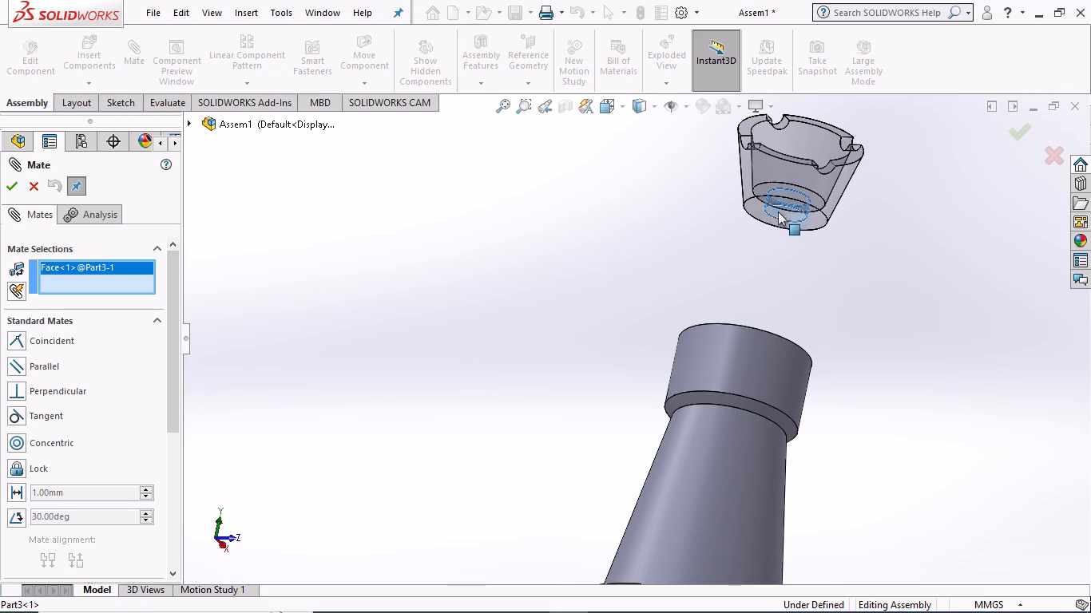
pyautogui.moveTo(795, 271); pyautogui.dragTo(739, 438, button='middle')
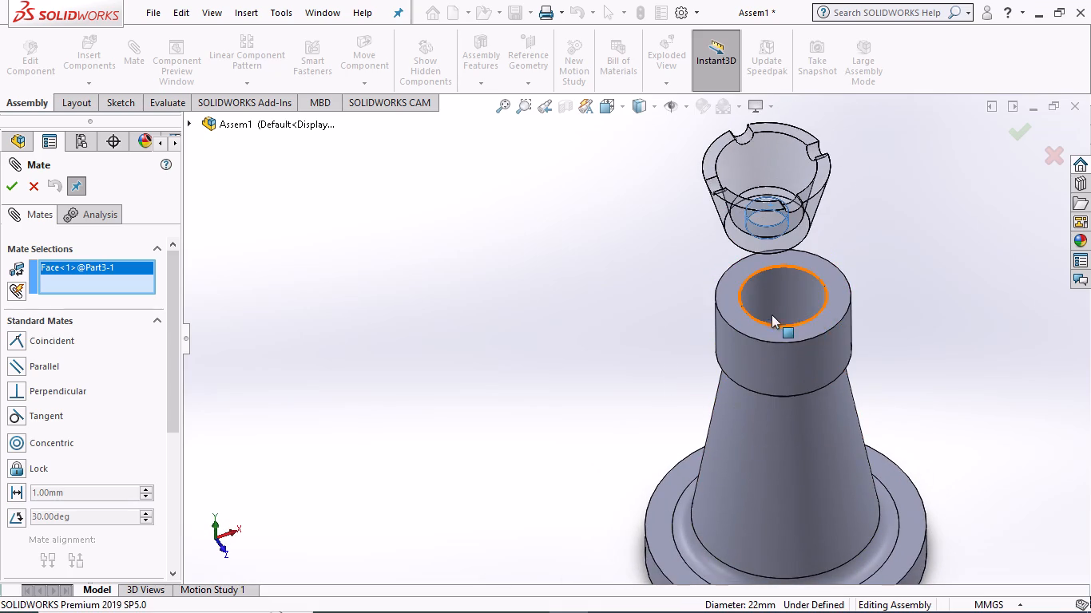
pyautogui.click(773, 304)
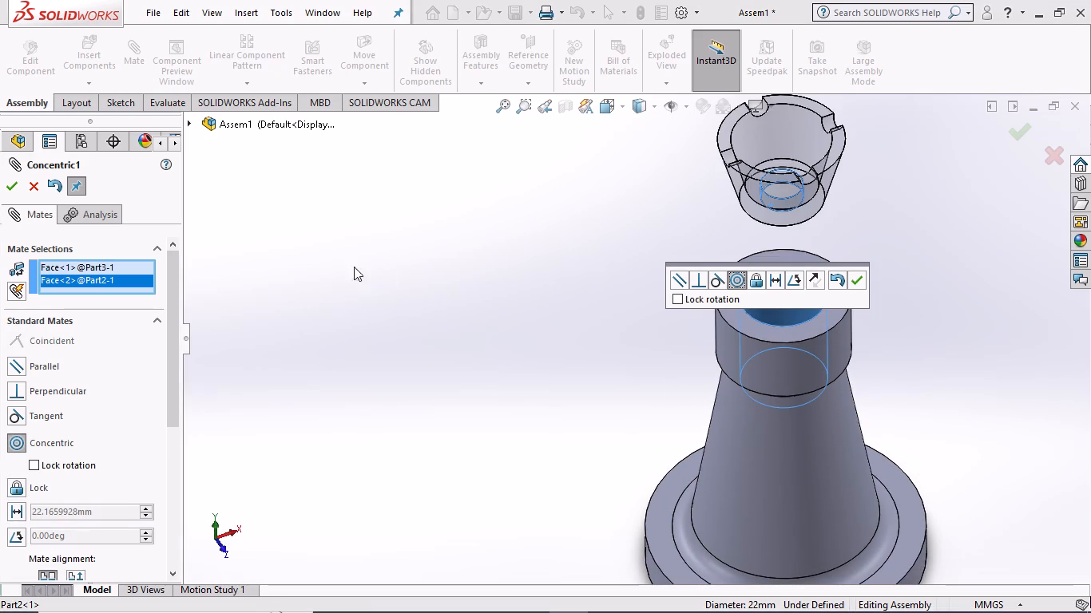
pyautogui.click(857, 275)
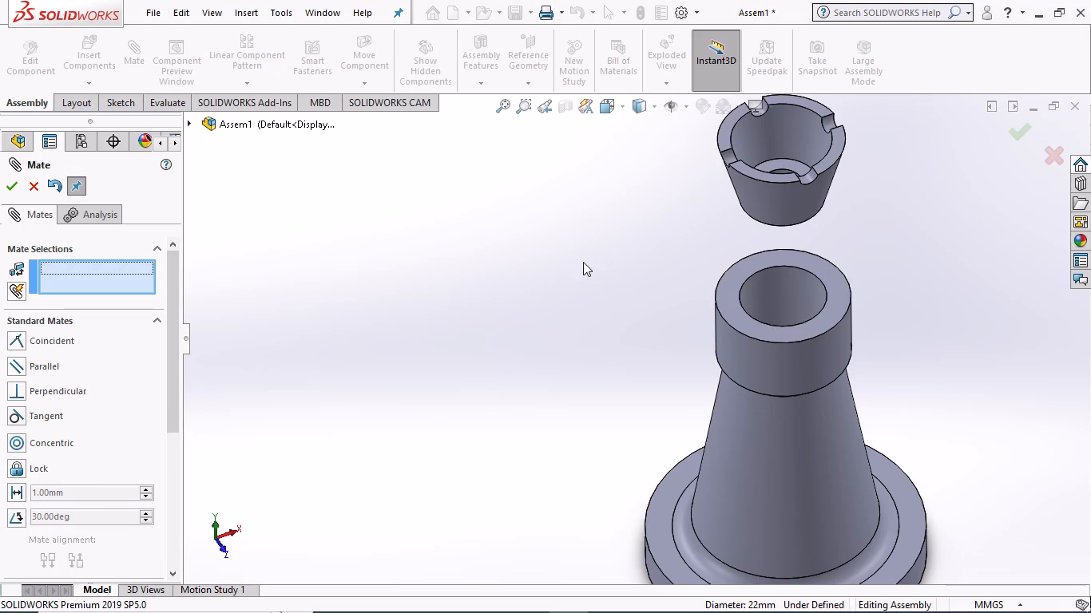
pyautogui.click(583, 261)
# Move Part3 down along the shared axis until its lower end sits at the mouth of Part2's bore.
pyautogui.moveTo(585, 257); pyautogui.dragTo(640, 208, button='middle')
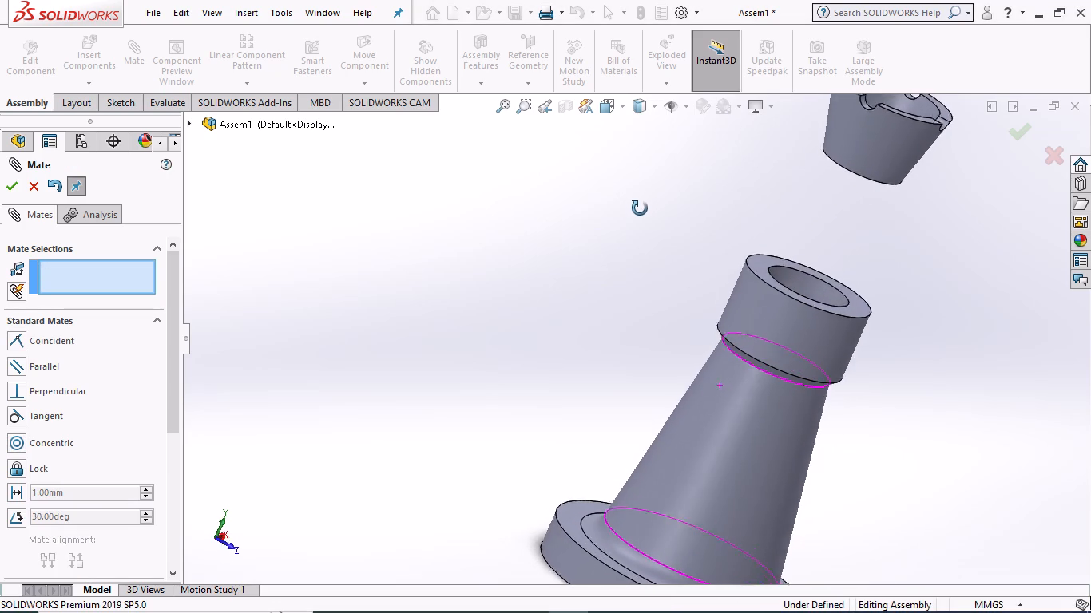
pyautogui.moveTo(640, 208); pyautogui.dragTo(639, 209, button='middle')
pyautogui.moveTo(863, 138); pyautogui.dragTo(796, 310)
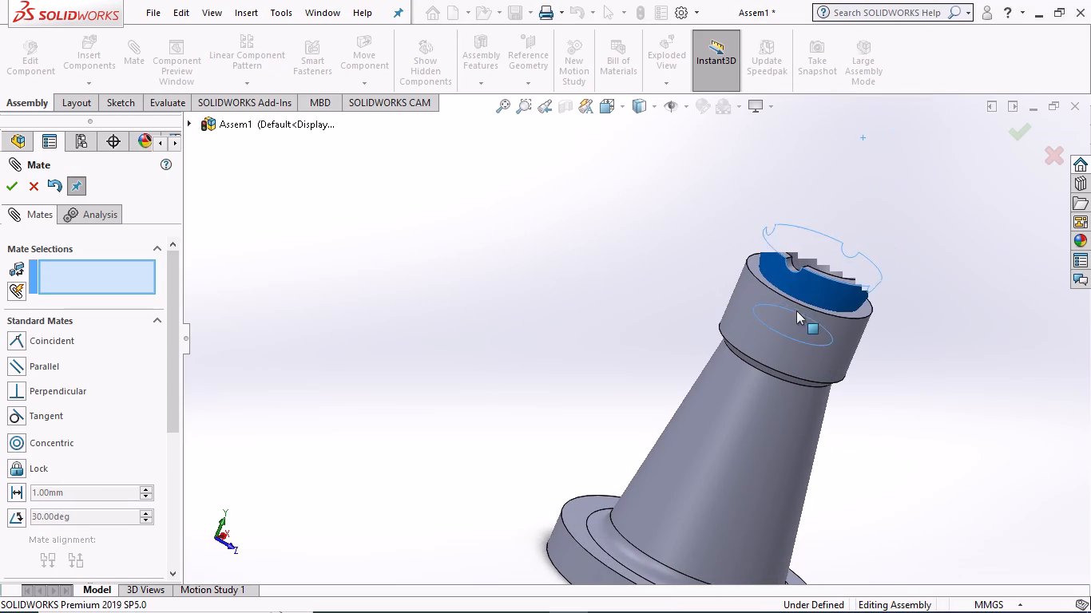
pyautogui.moveTo(796, 310); pyautogui.dragTo(817, 270)
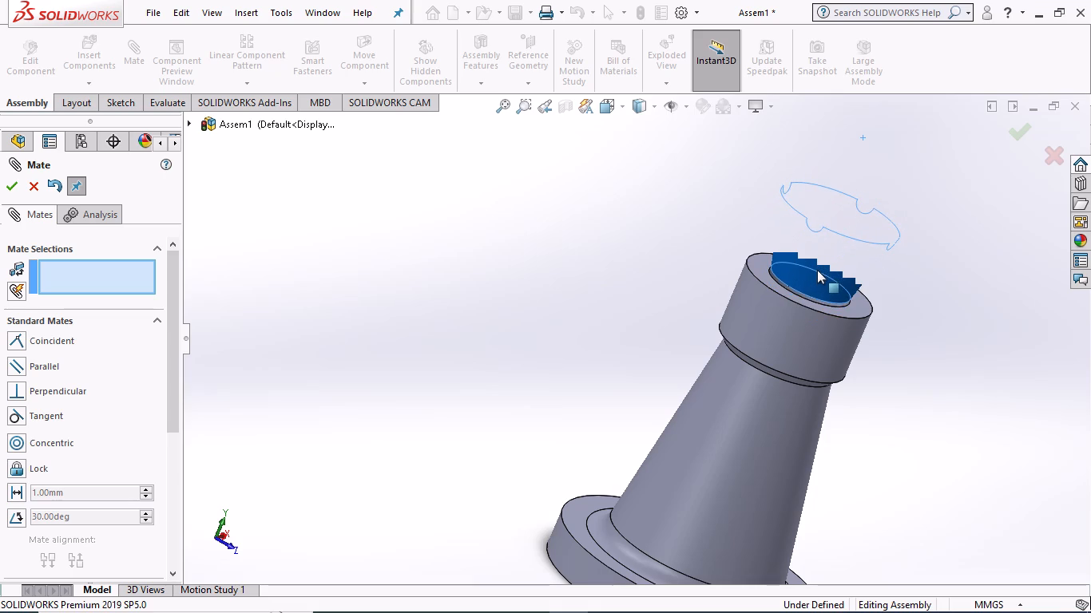
pyautogui.moveTo(817, 270); pyautogui.dragTo(819, 268)
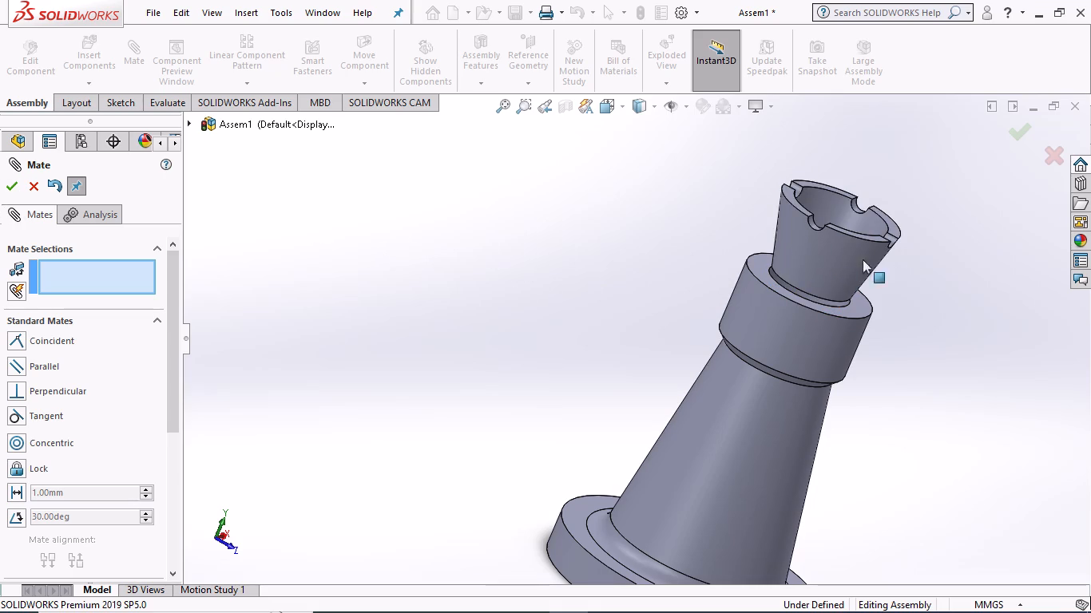
# Add a concentric mate between Part3's outer tapered face and the bore at the top of Part2.
pyautogui.moveTo(910, 295); pyautogui.dragTo(899, 313, button='middle')
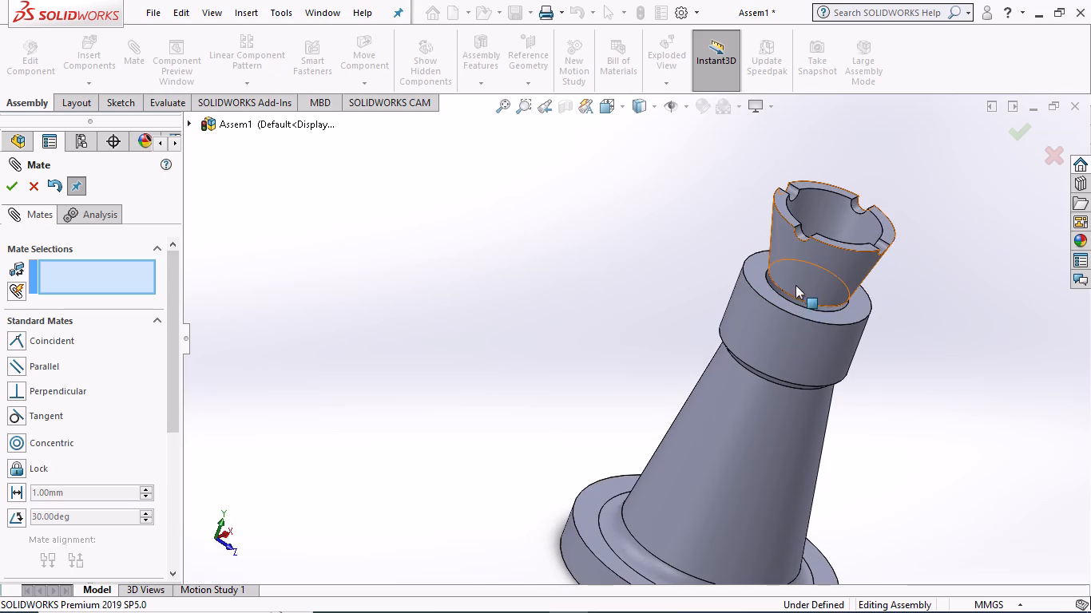
pyautogui.click(795, 280)
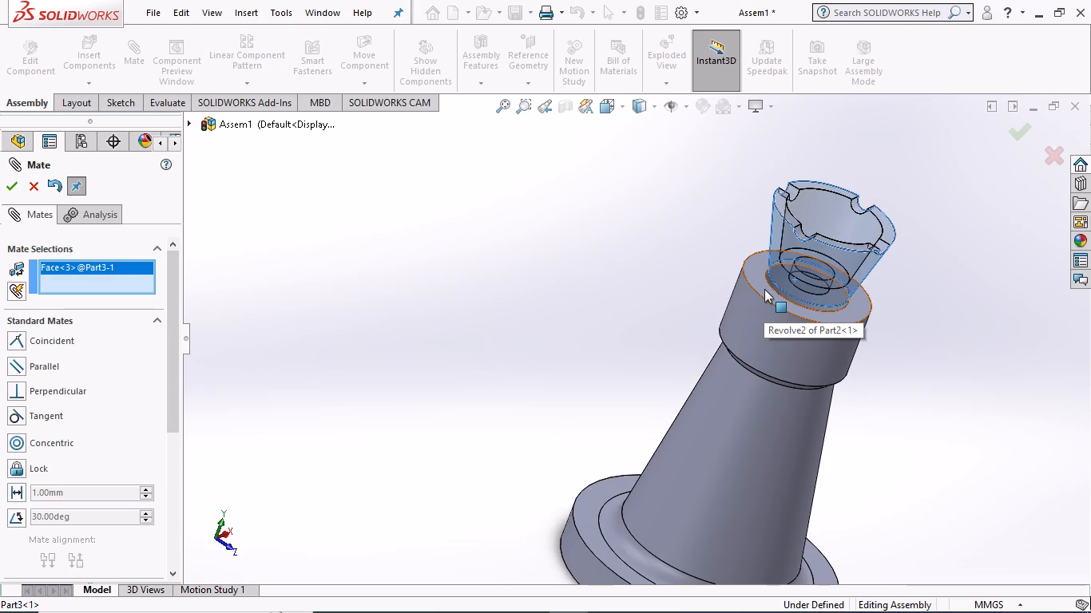
pyautogui.scroll(-5, 780, 292)
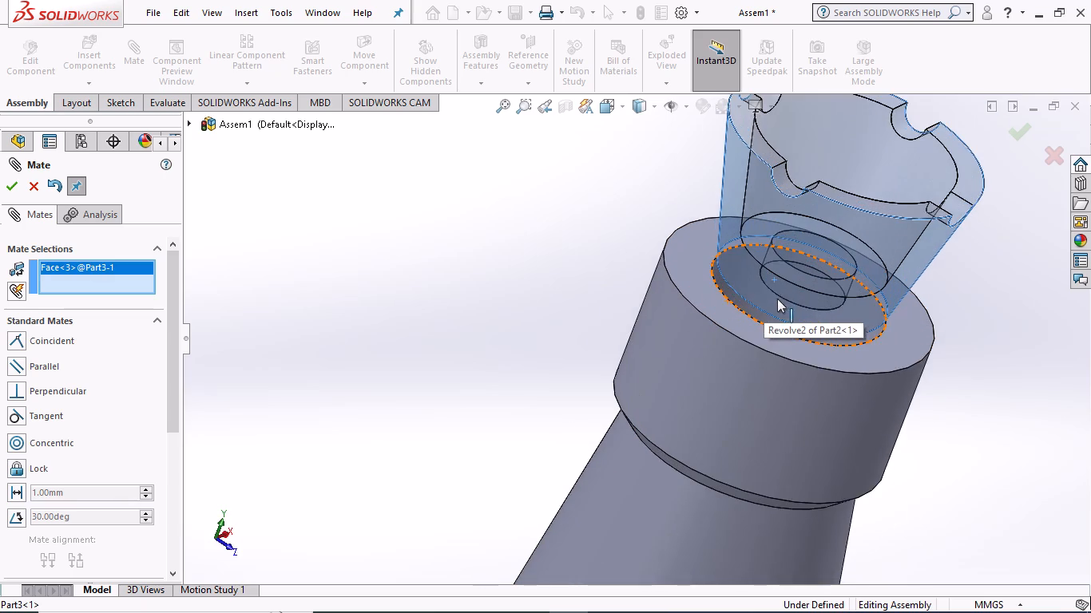
pyautogui.scroll(-4, 777, 299)
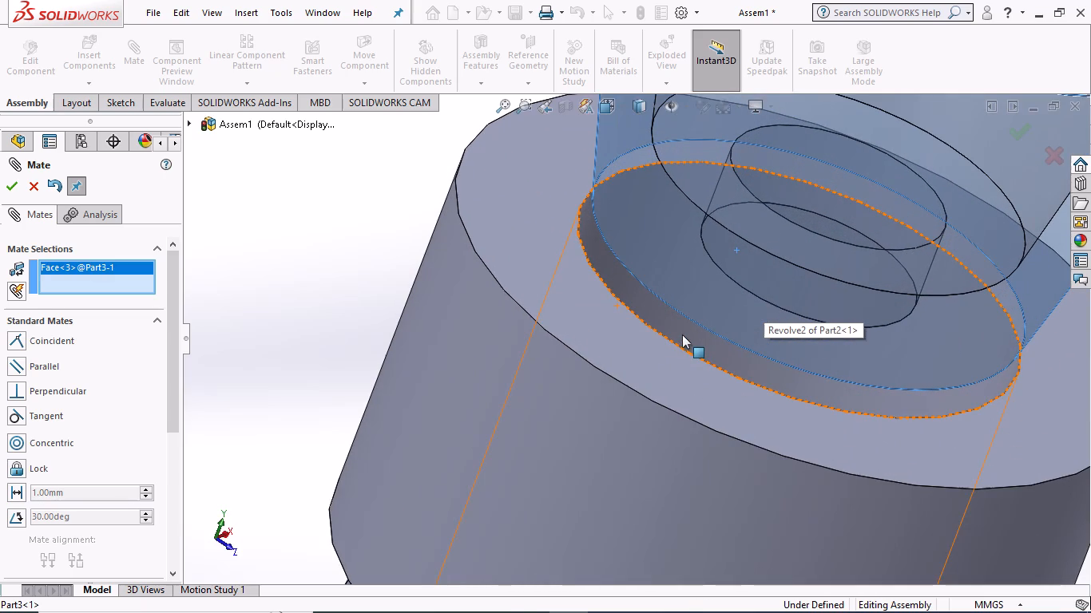
pyautogui.click(682, 334)
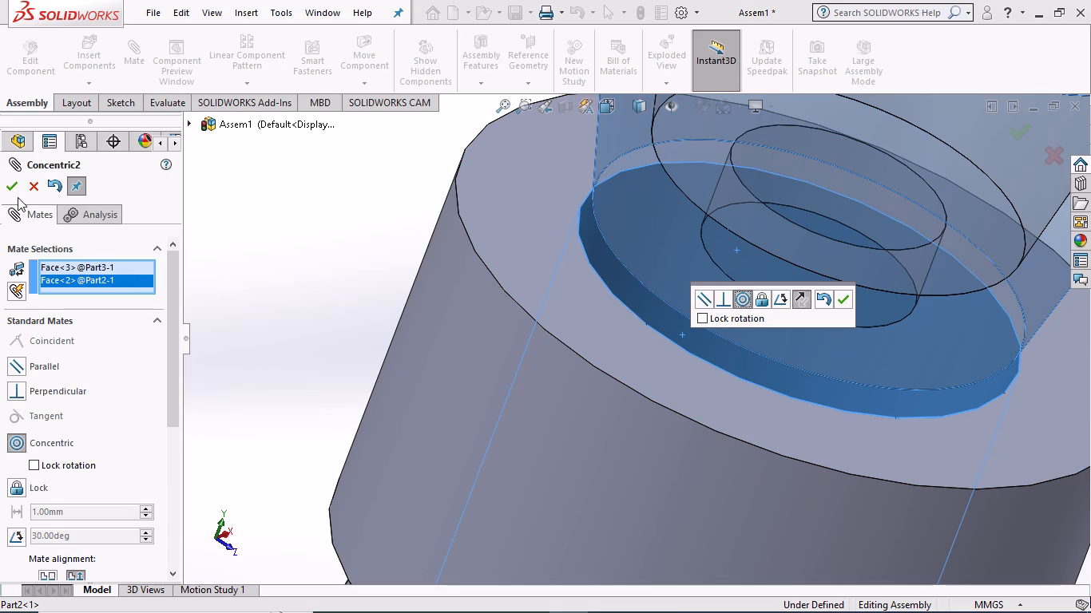
pyautogui.click(14, 188)
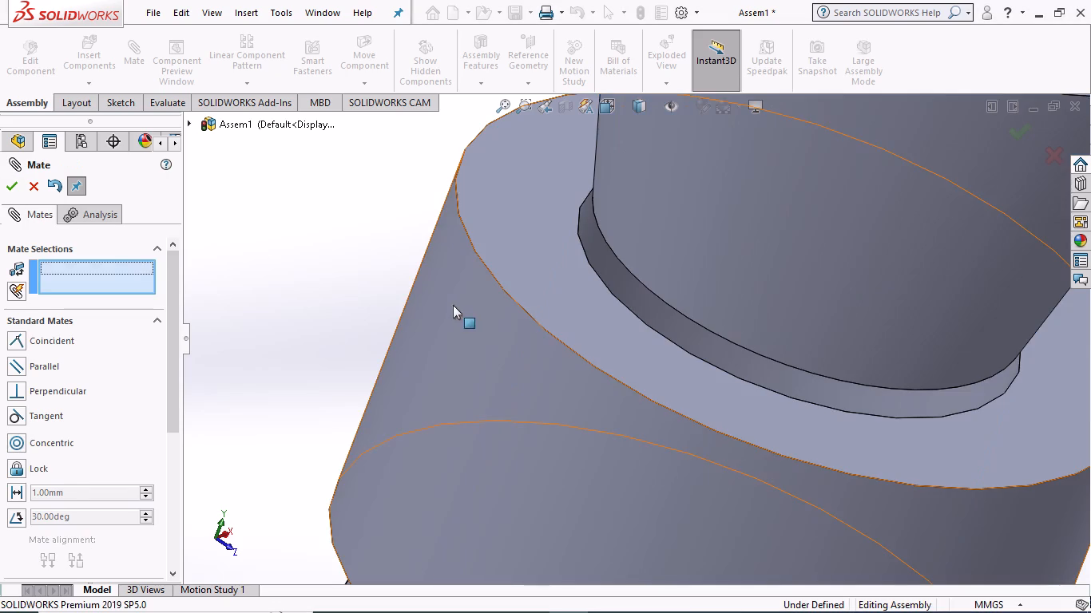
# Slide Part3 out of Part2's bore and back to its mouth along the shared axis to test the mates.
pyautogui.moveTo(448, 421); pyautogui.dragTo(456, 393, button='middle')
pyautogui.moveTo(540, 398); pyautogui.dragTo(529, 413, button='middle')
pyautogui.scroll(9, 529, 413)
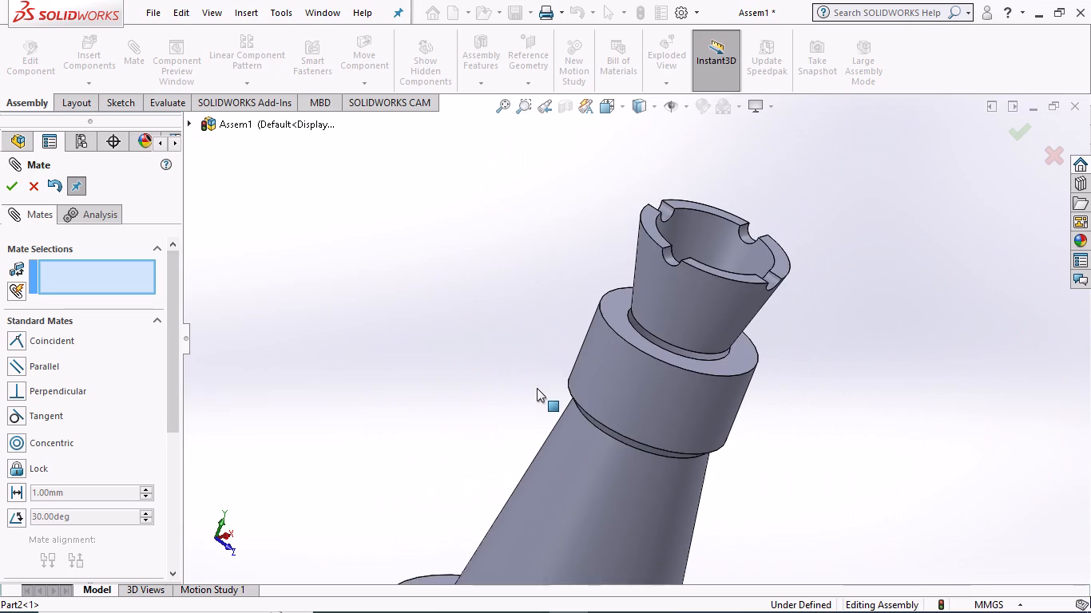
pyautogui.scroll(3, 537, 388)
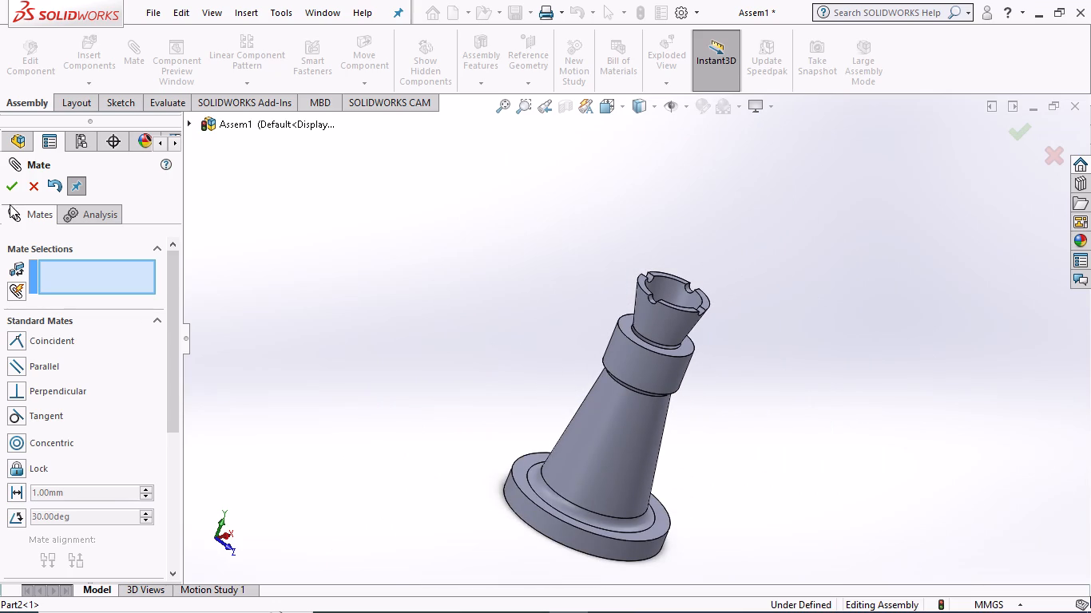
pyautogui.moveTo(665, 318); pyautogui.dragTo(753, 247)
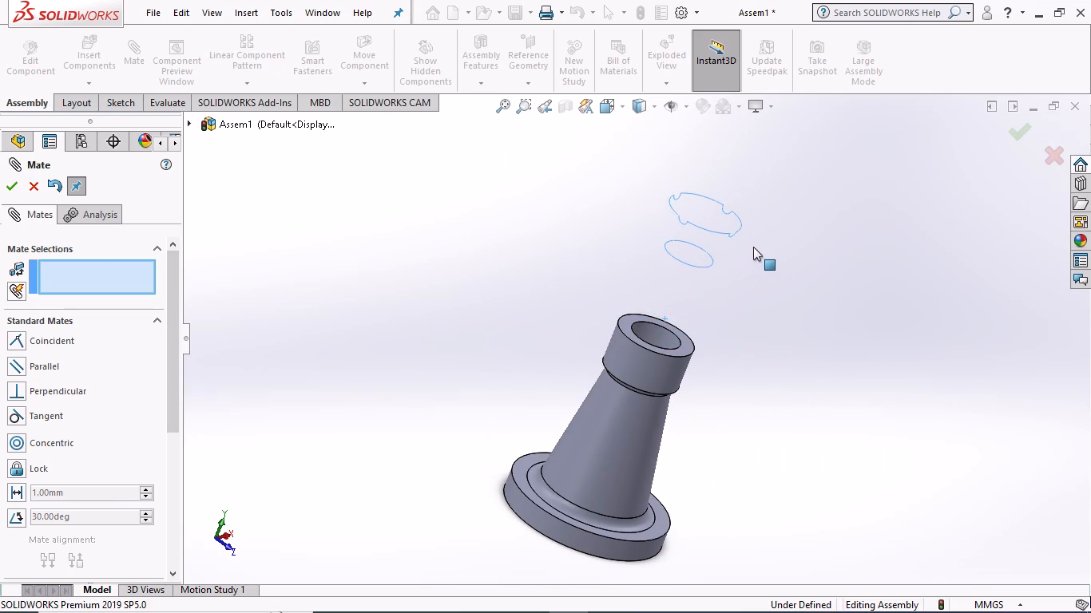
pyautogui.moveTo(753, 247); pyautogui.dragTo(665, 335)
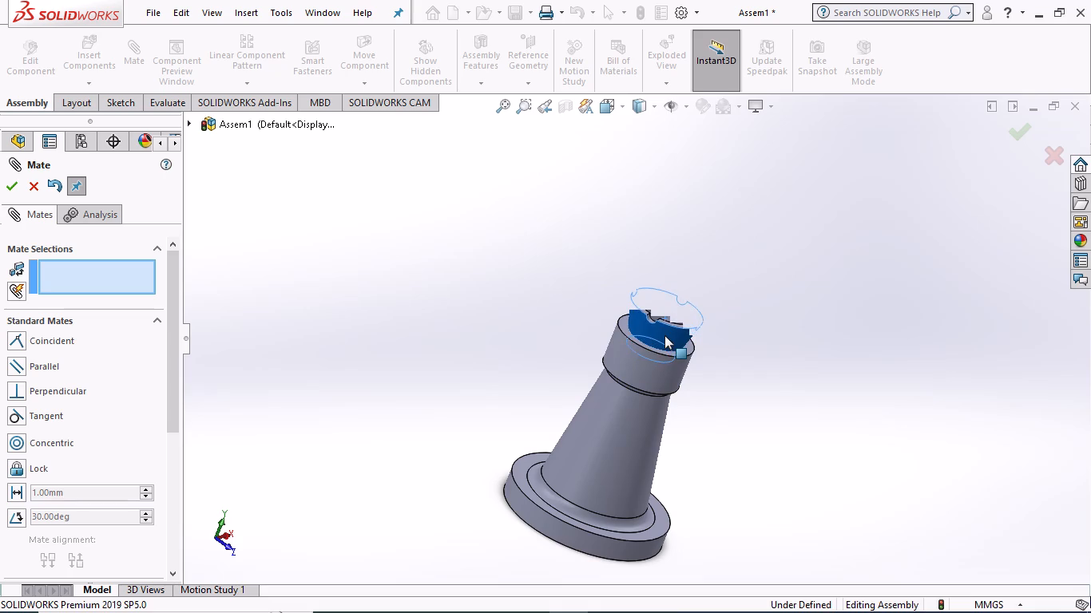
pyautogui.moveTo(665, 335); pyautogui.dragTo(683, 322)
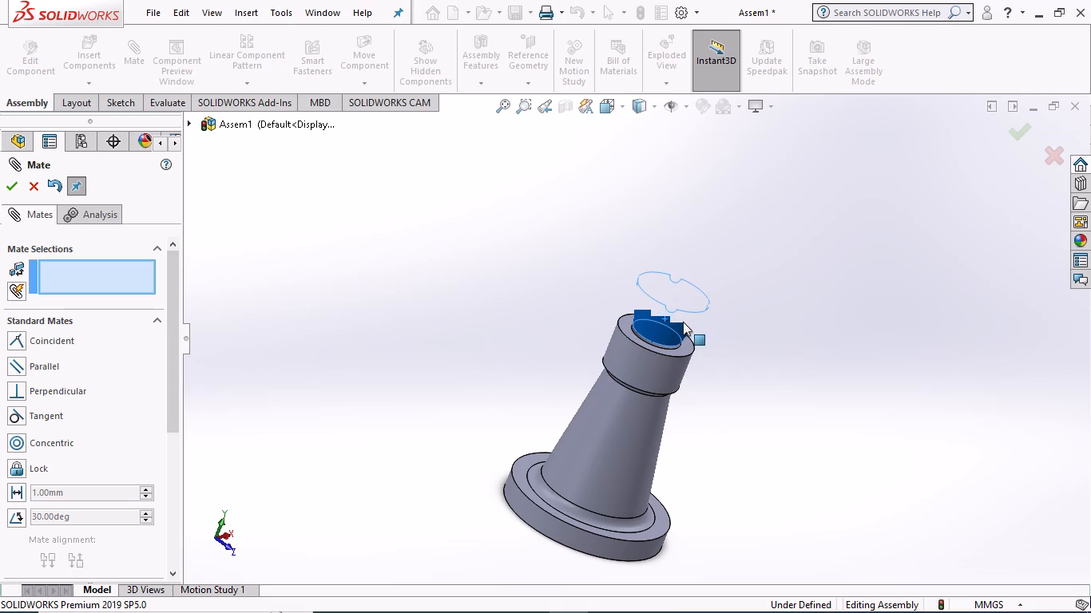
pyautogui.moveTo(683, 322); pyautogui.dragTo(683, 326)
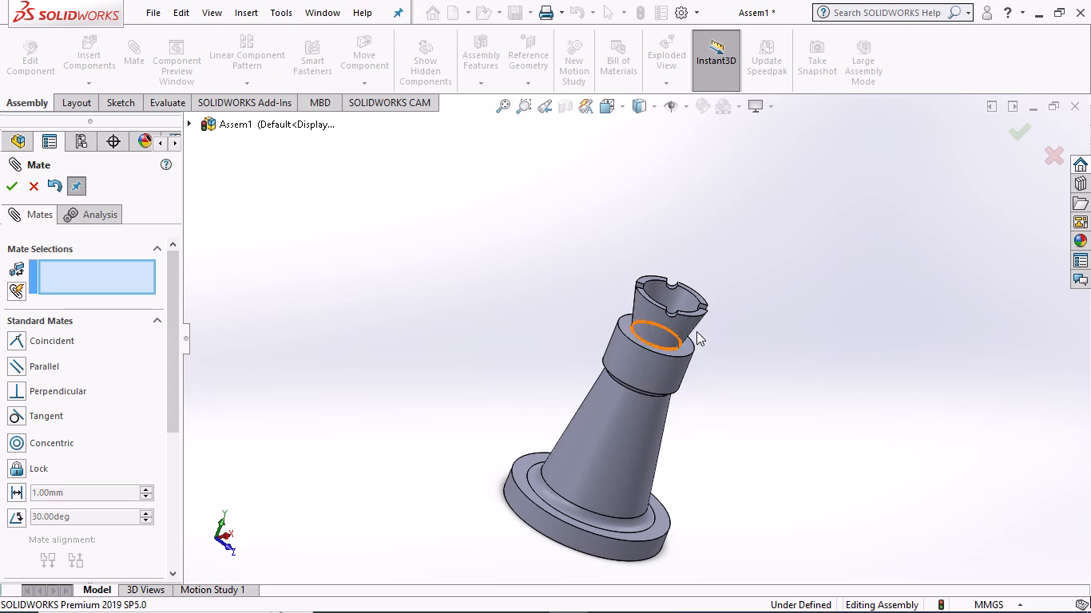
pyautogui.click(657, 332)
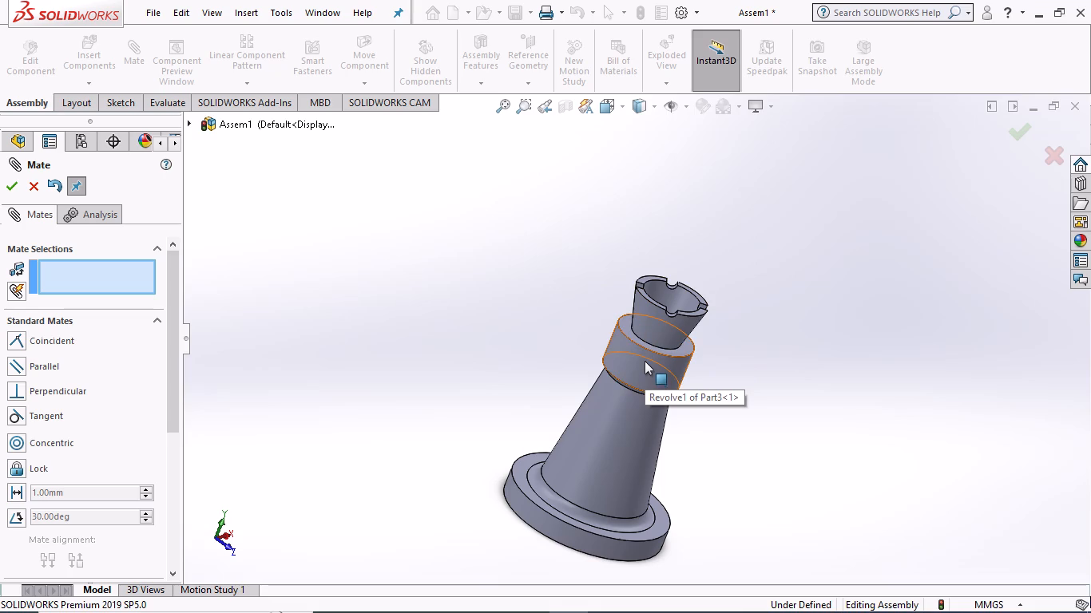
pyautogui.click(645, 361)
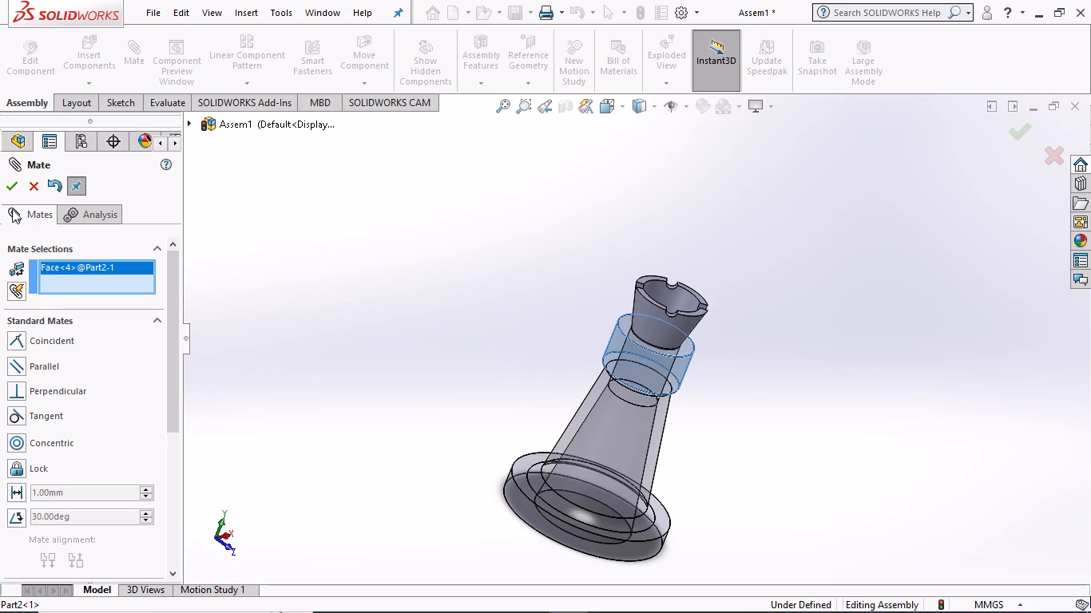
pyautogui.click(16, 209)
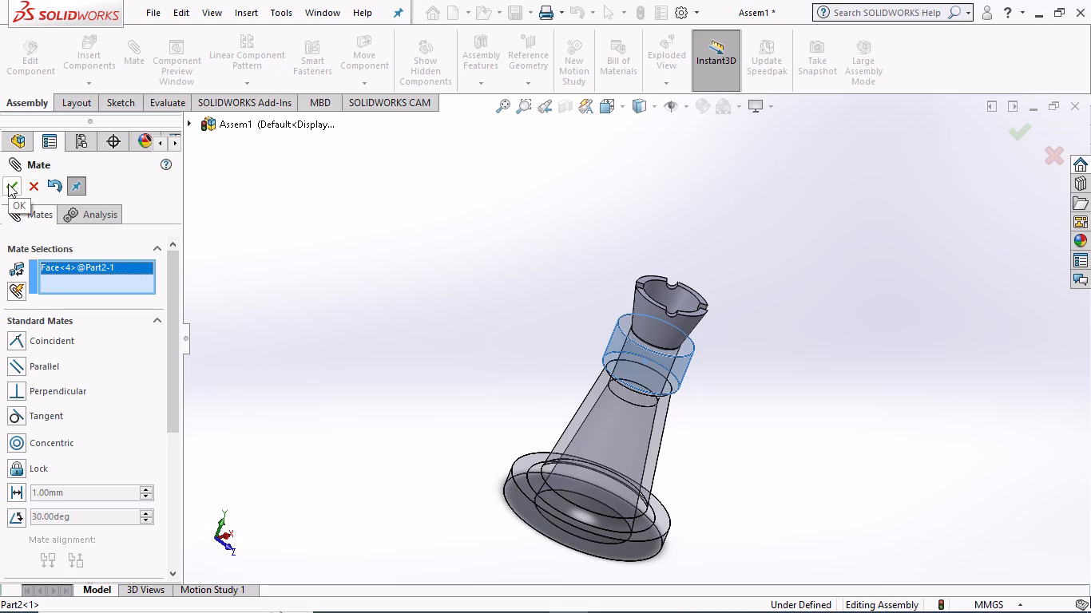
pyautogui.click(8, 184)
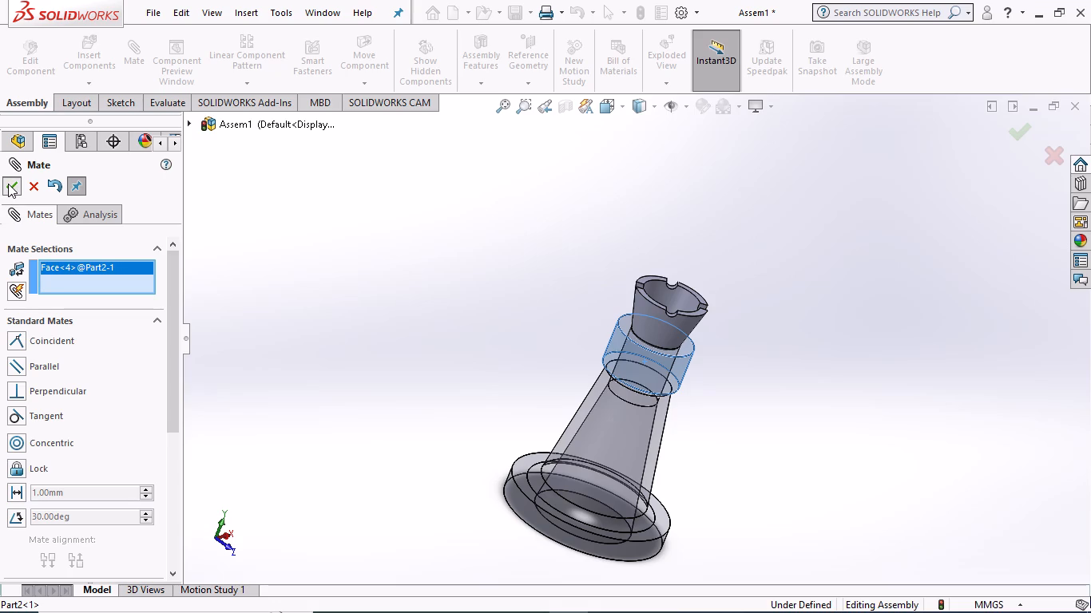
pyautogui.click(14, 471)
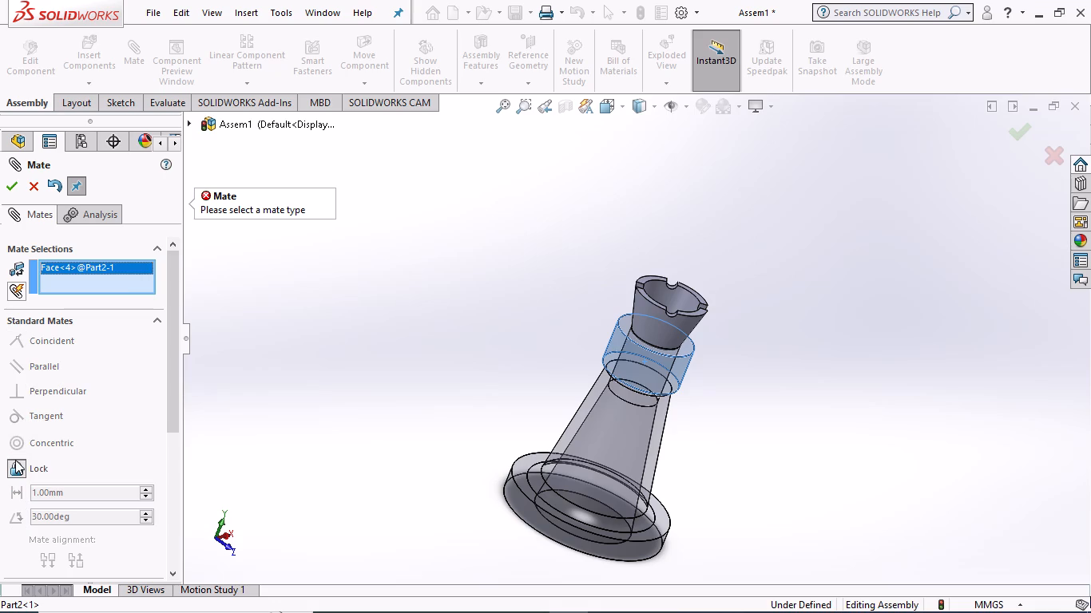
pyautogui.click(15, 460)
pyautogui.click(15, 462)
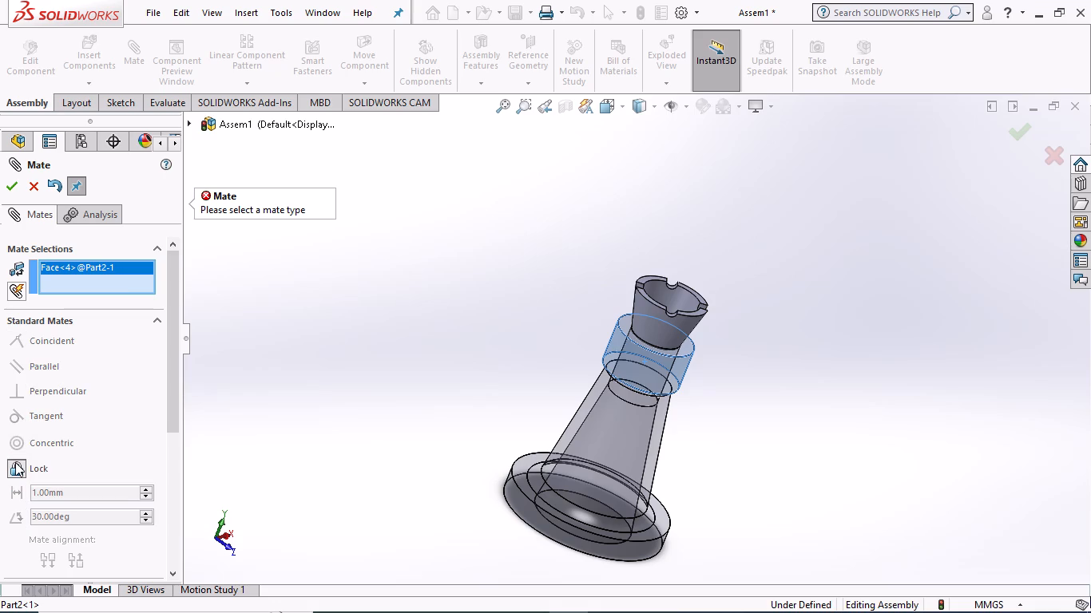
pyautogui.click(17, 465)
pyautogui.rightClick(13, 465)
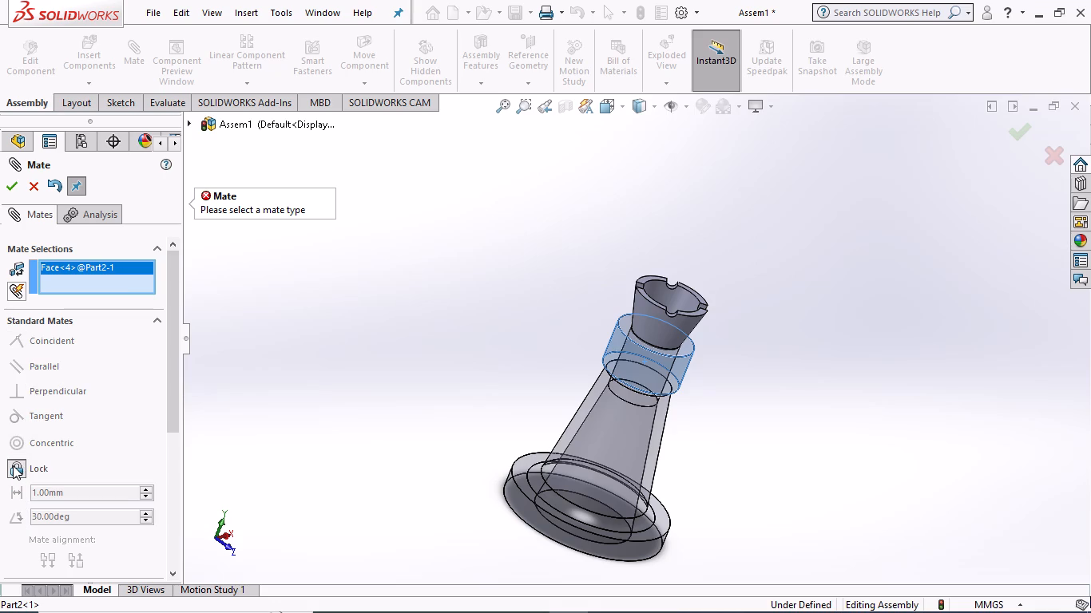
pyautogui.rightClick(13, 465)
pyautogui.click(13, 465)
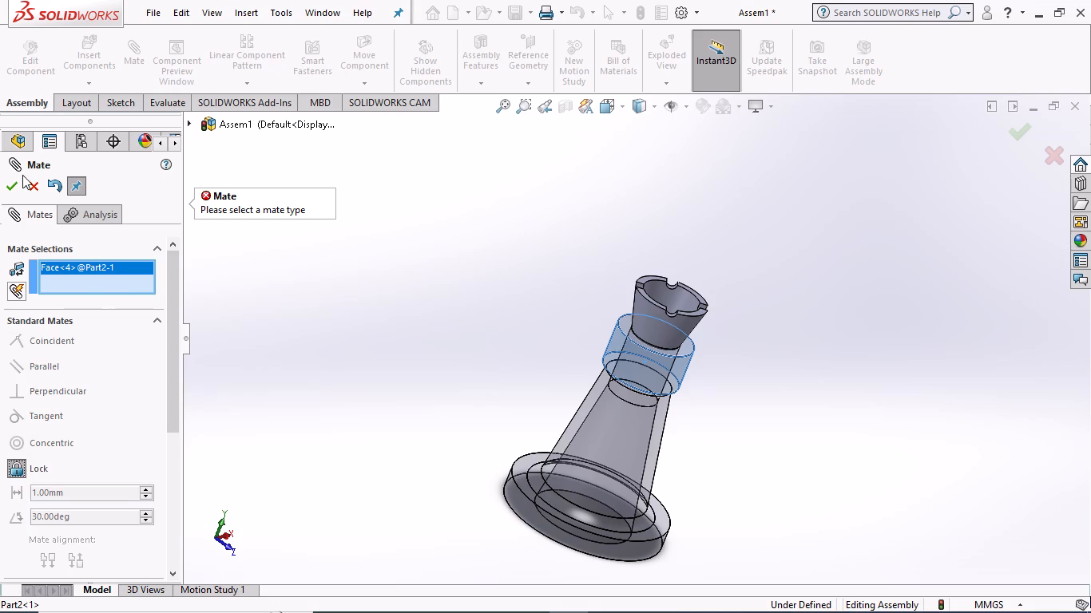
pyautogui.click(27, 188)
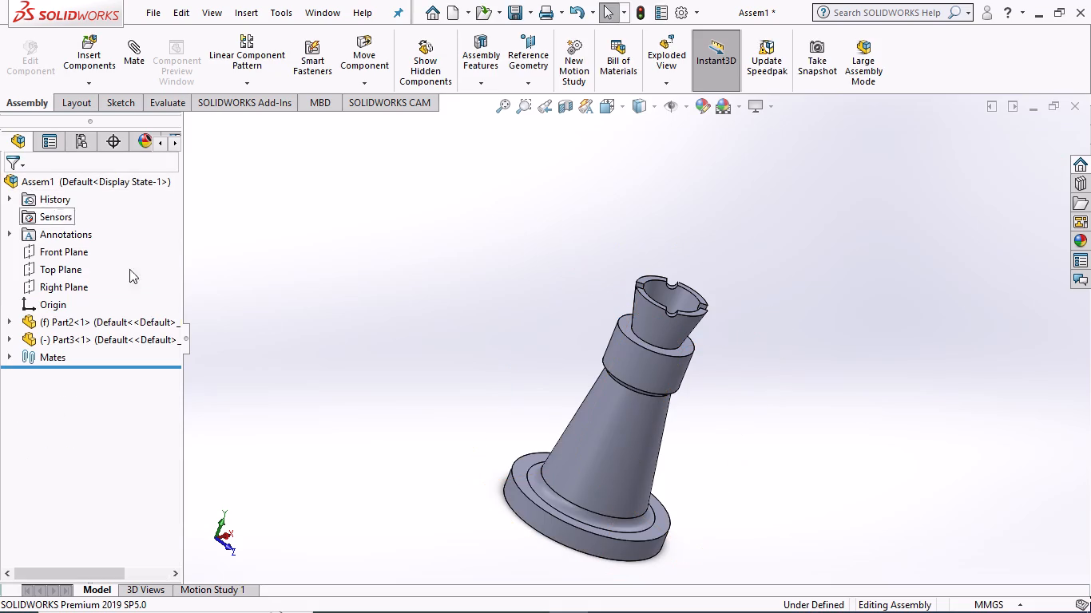
# Move Part3 along the shared axis so its lower end sits slightly inside Part2's top bore.
pyautogui.moveTo(645, 324); pyautogui.dragTo(686, 274)
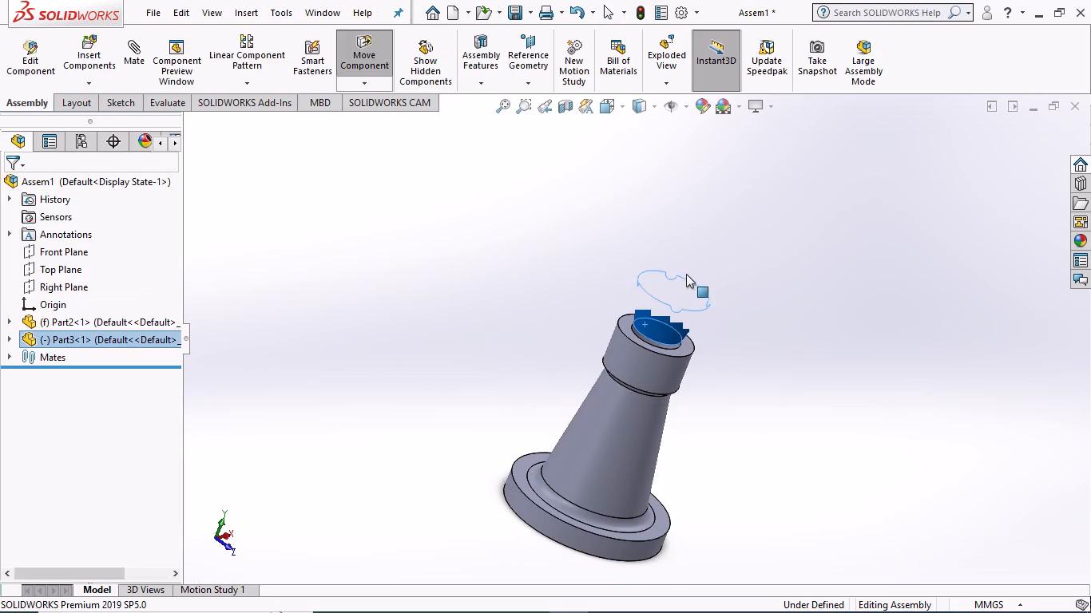
pyautogui.moveTo(686, 274); pyautogui.dragTo(703, 302)
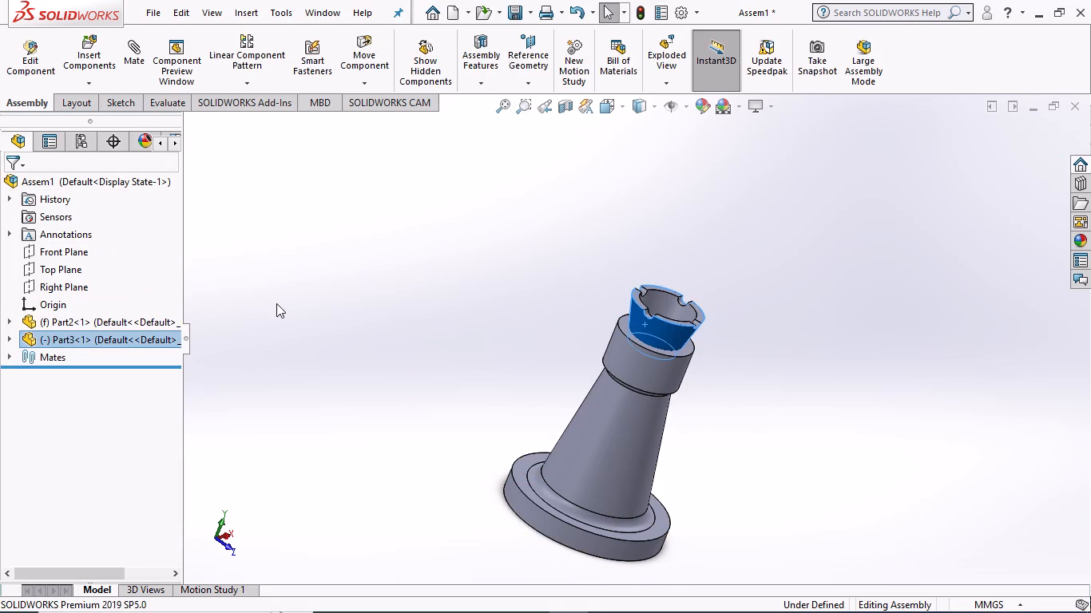
pyautogui.click(482, 287)
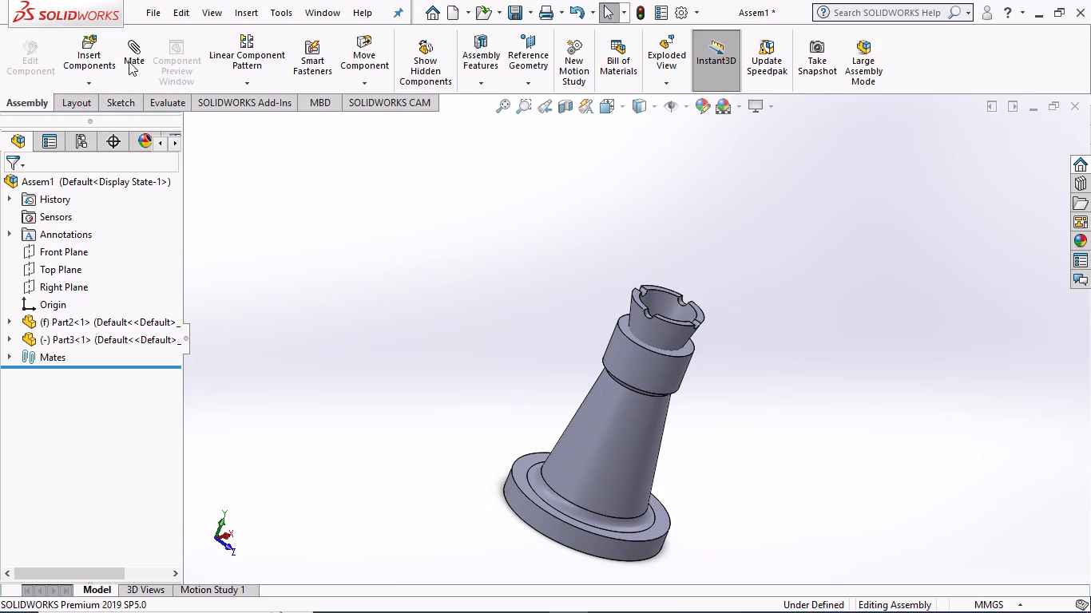
# Insert Part4 from the assembly 2 folder and position it clear above Part3's open top end.
pyautogui.click(89, 74)
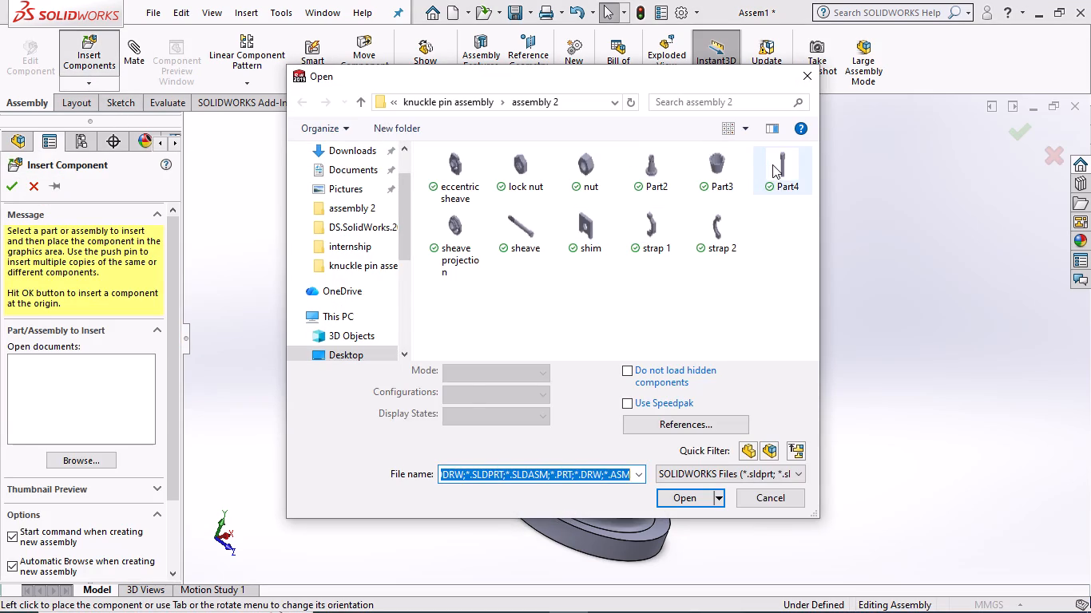
pyautogui.click(773, 164)
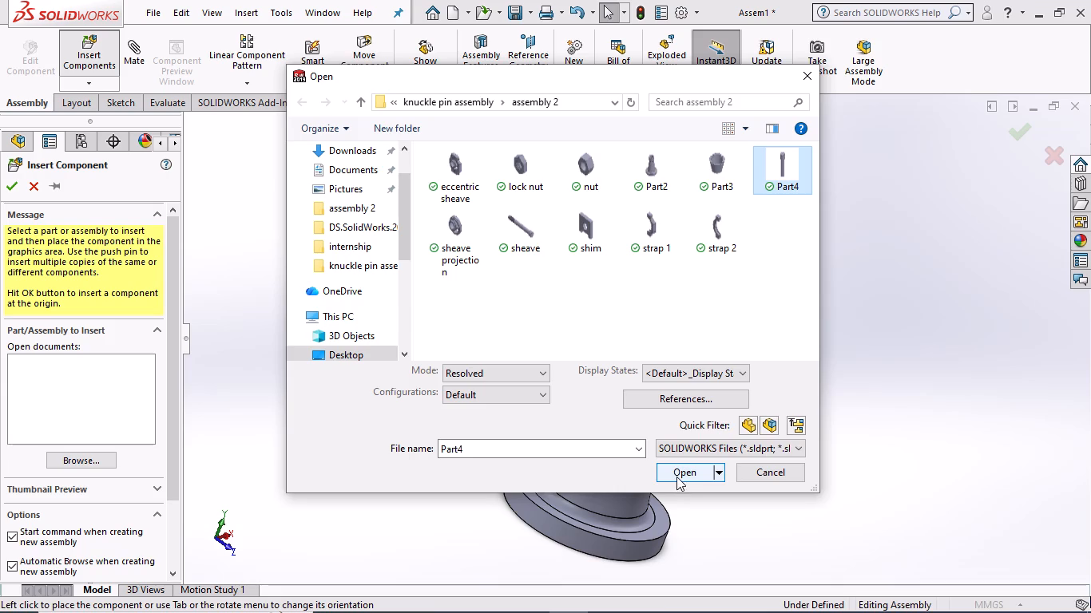
pyautogui.click(676, 473)
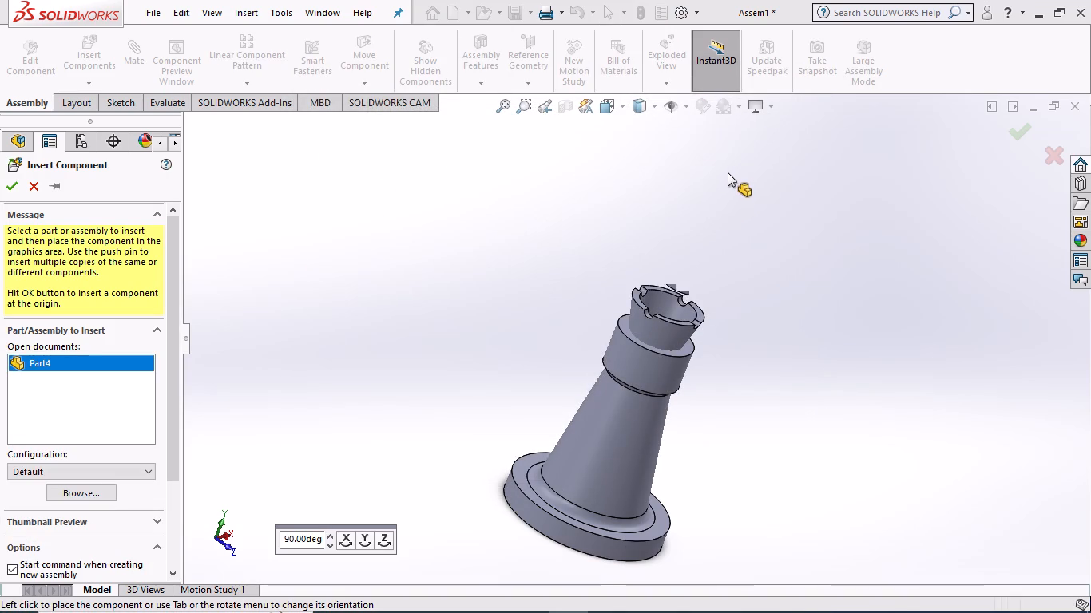
pyautogui.click(728, 172)
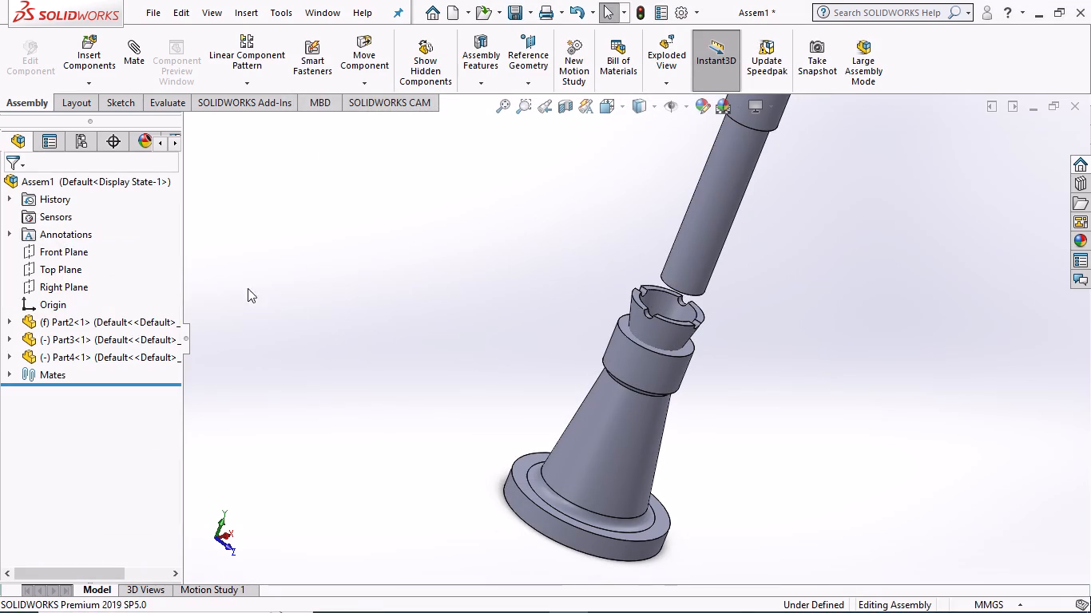
pyautogui.moveTo(386, 310); pyautogui.dragTo(418, 310, button='middle')
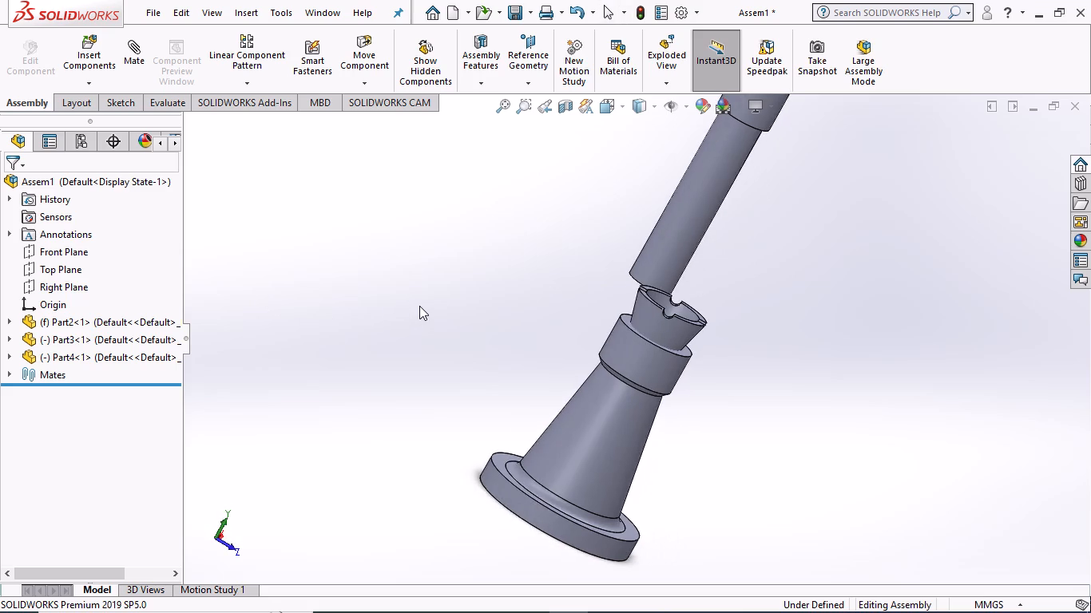
pyautogui.scroll(3, 419, 306)
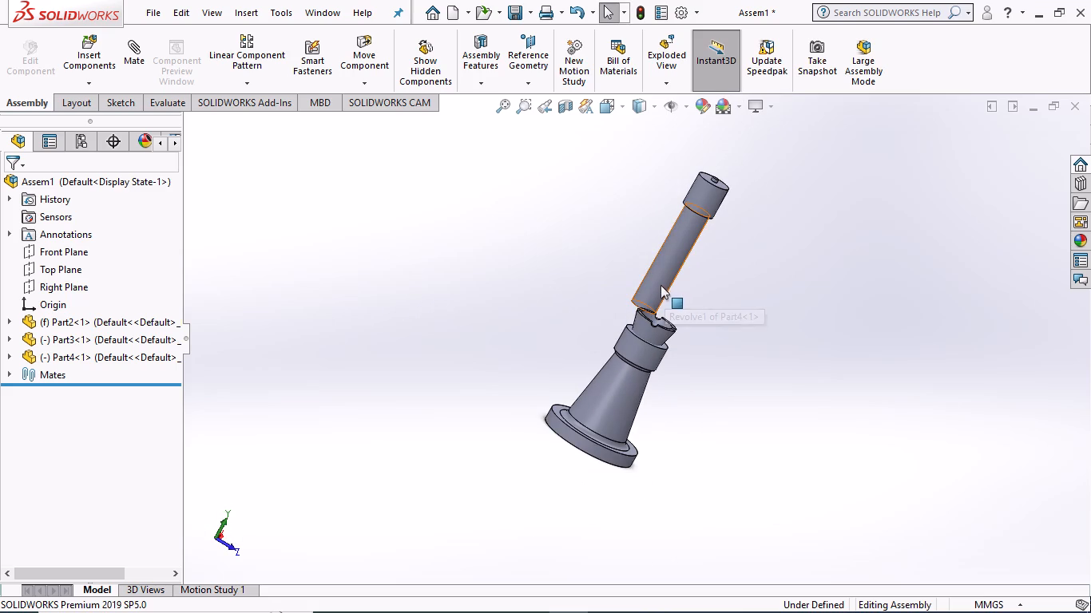
pyautogui.moveTo(666, 263); pyautogui.dragTo(684, 228)
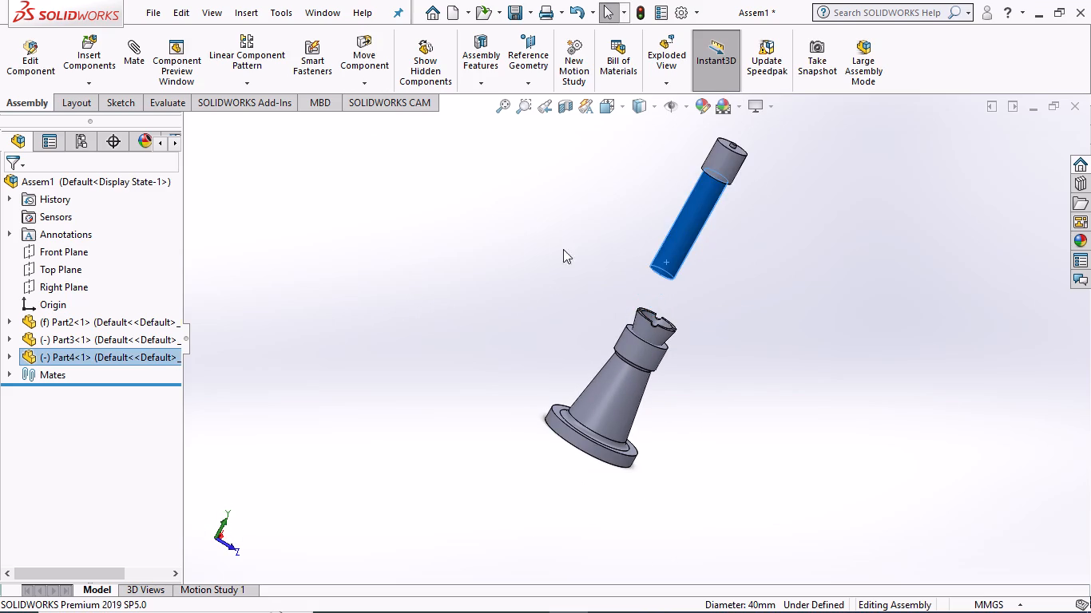
pyautogui.click(528, 254)
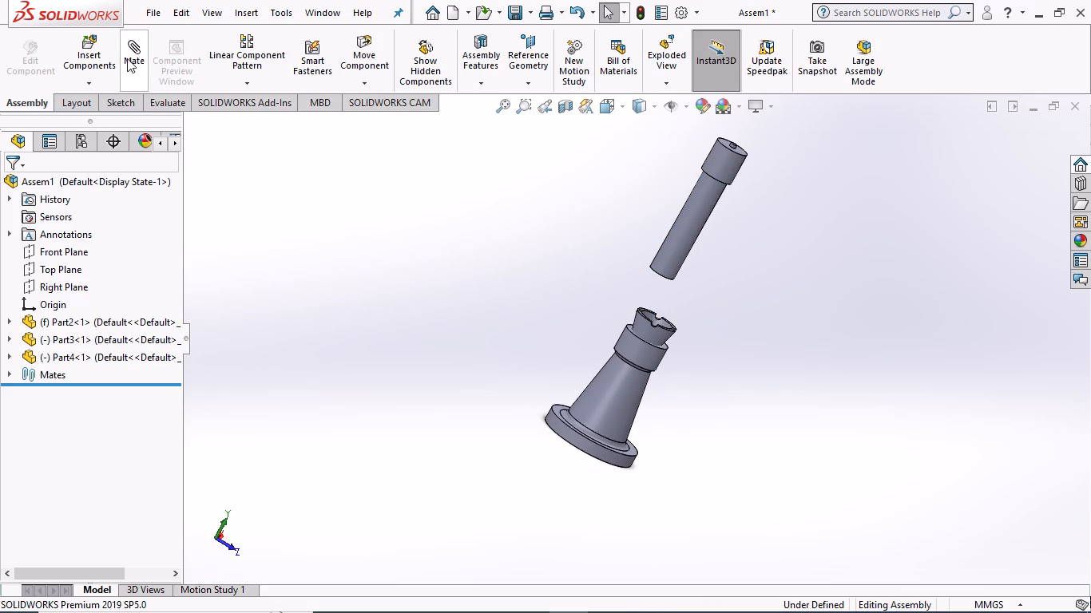
# Add a concentric mate between Part4's long cylindrical shaft face and the small bore inside Part3's open top.
pyautogui.click(129, 57)
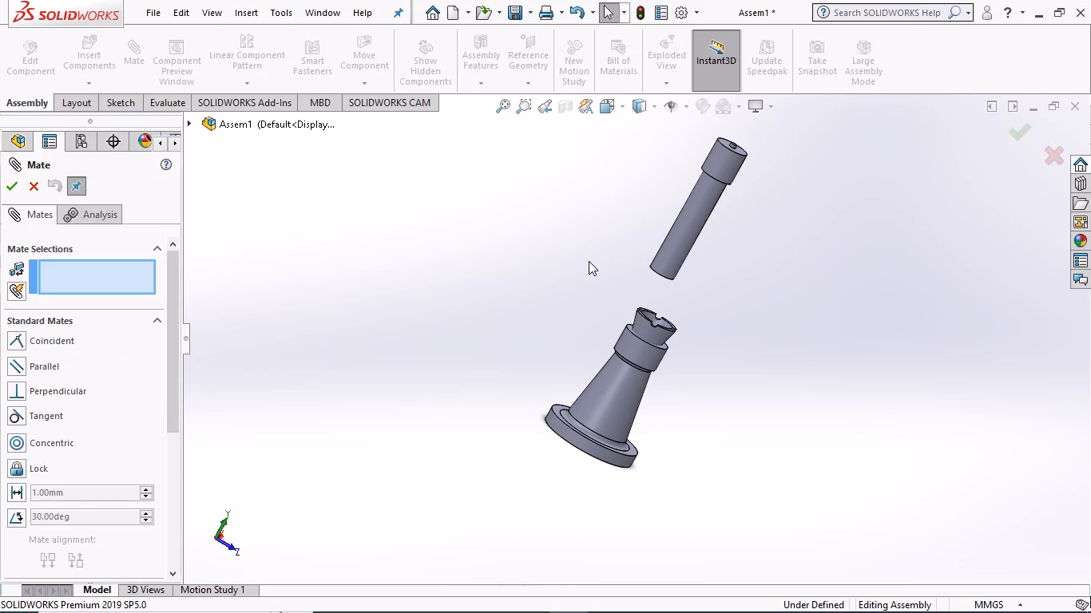
pyautogui.scroll(-5, 651, 283)
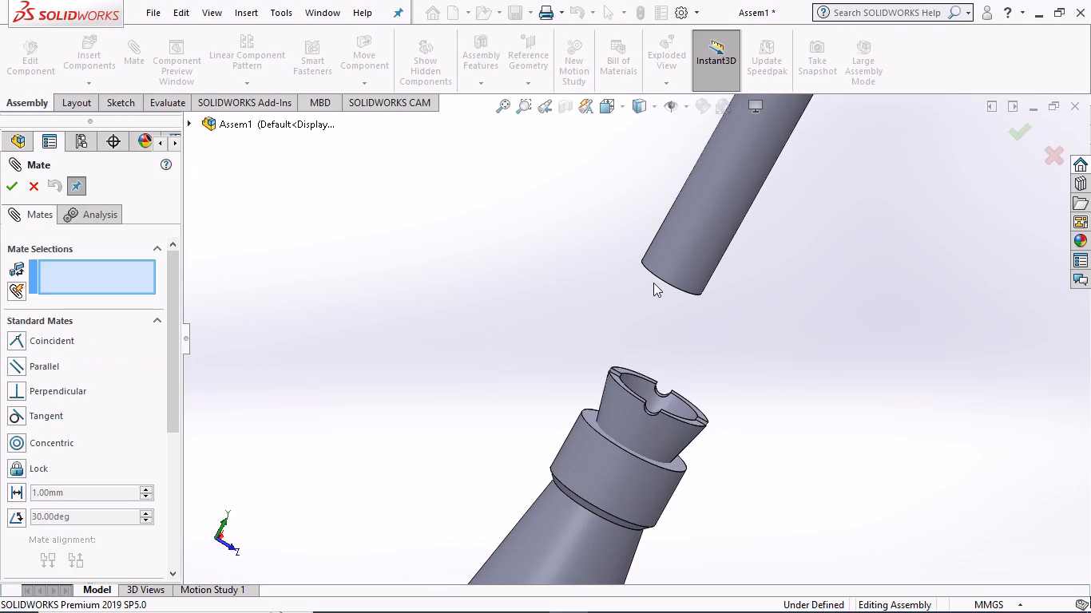
pyautogui.scroll(-2, 635, 300)
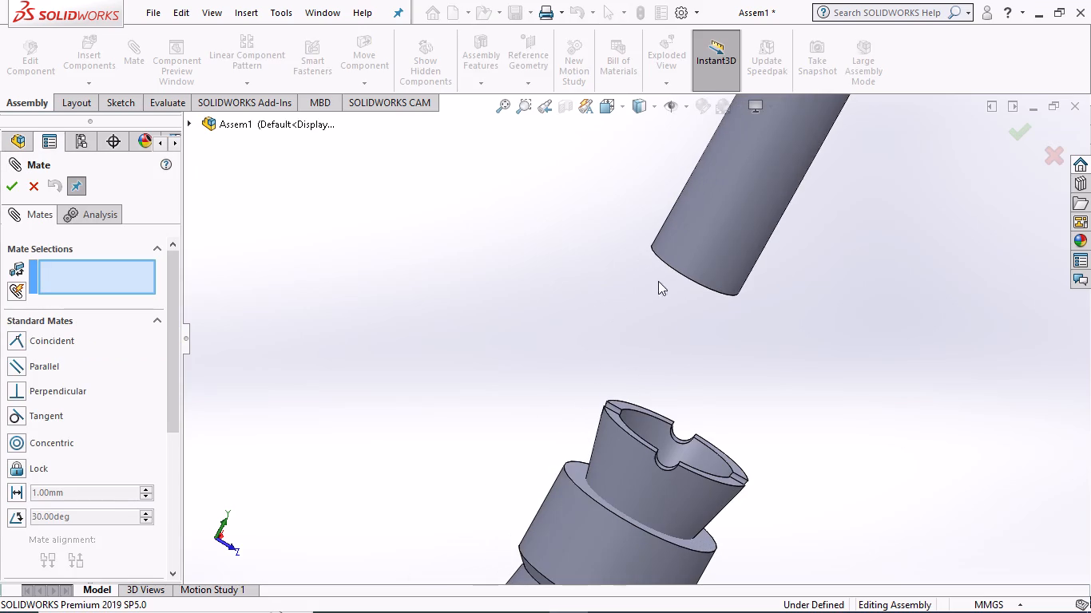
pyautogui.click(734, 219)
pyautogui.click(720, 215)
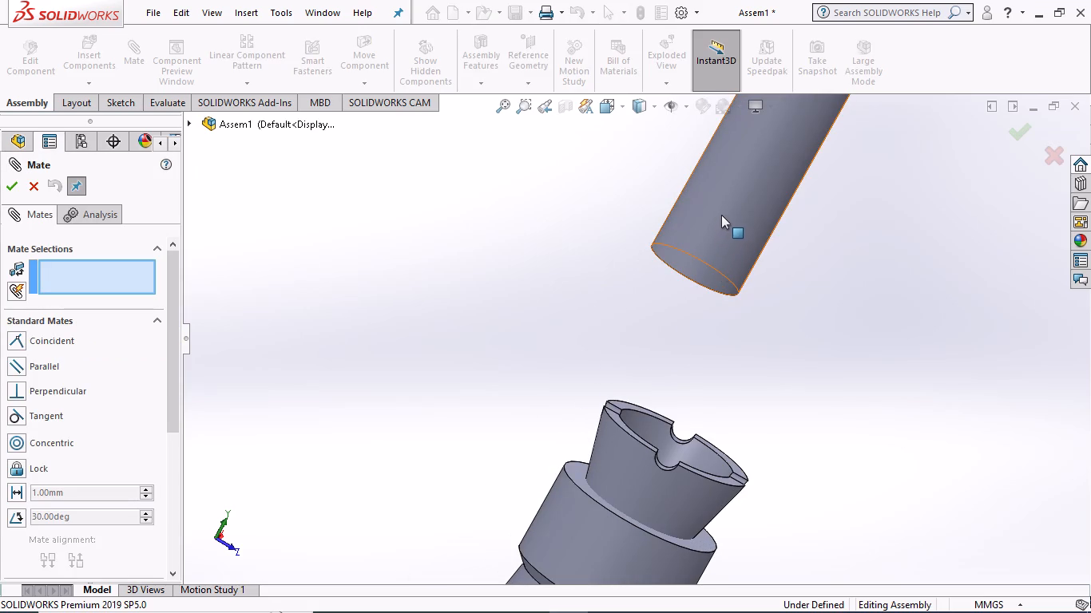
pyautogui.moveTo(786, 297); pyautogui.dragTo(699, 396, button='middle')
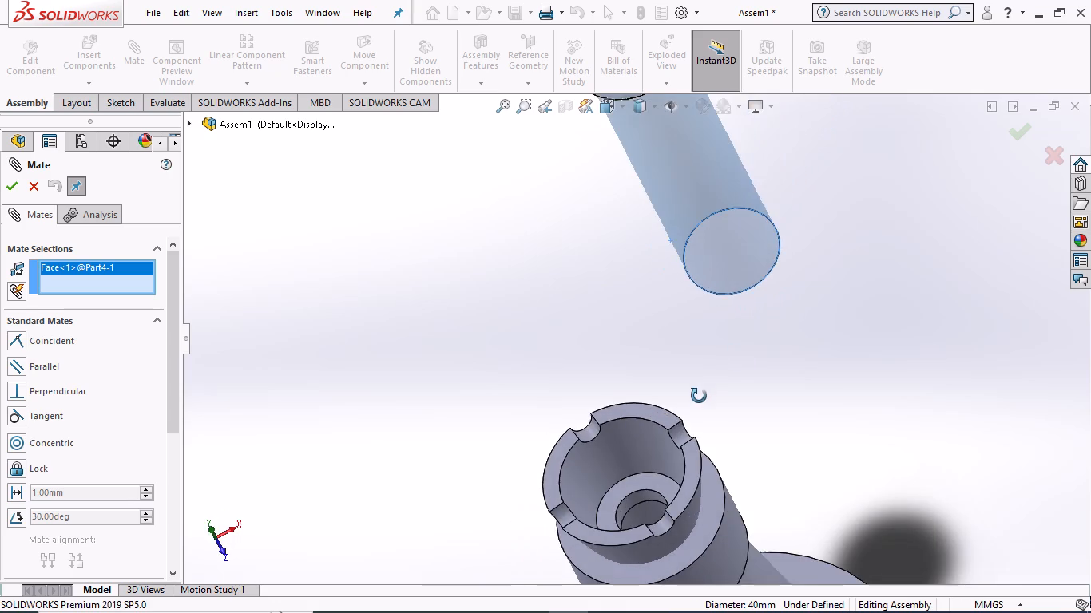
pyautogui.moveTo(699, 396); pyautogui.dragTo(716, 439, button='middle')
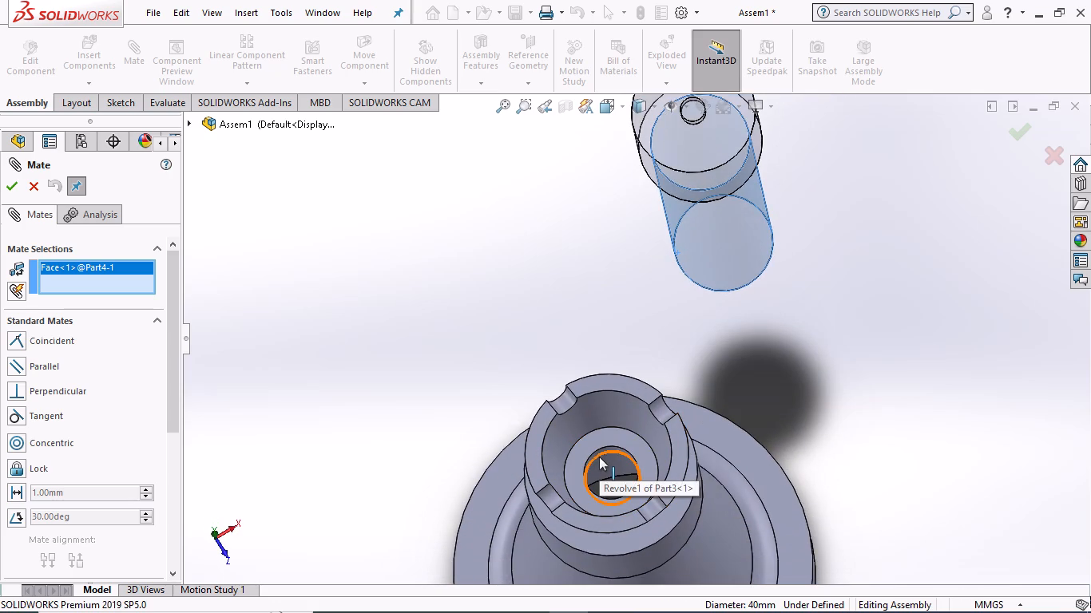
pyautogui.scroll(-10, 596, 451)
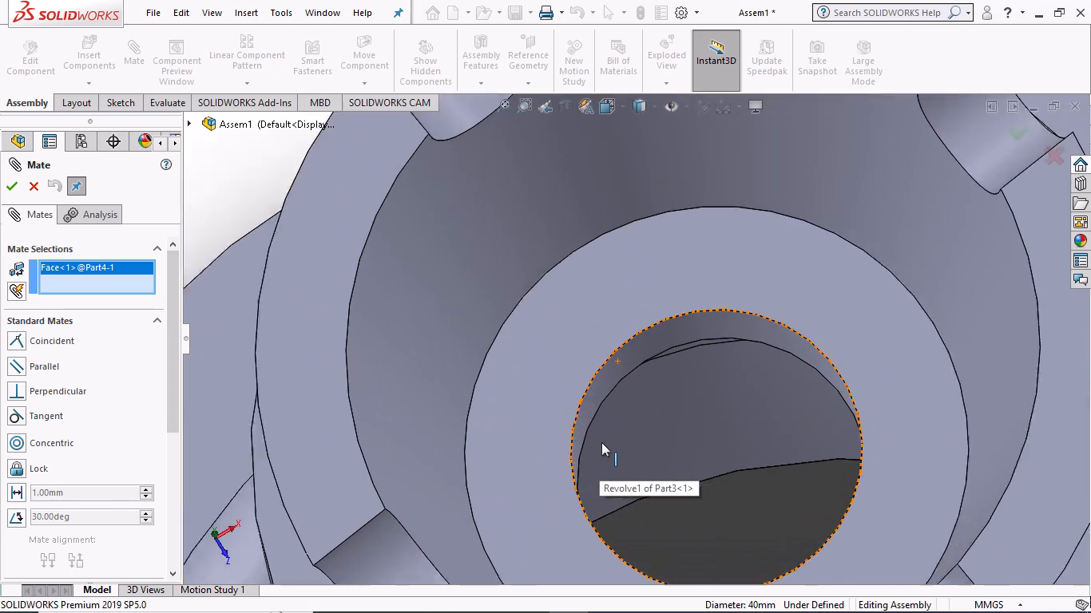
pyautogui.click(605, 362)
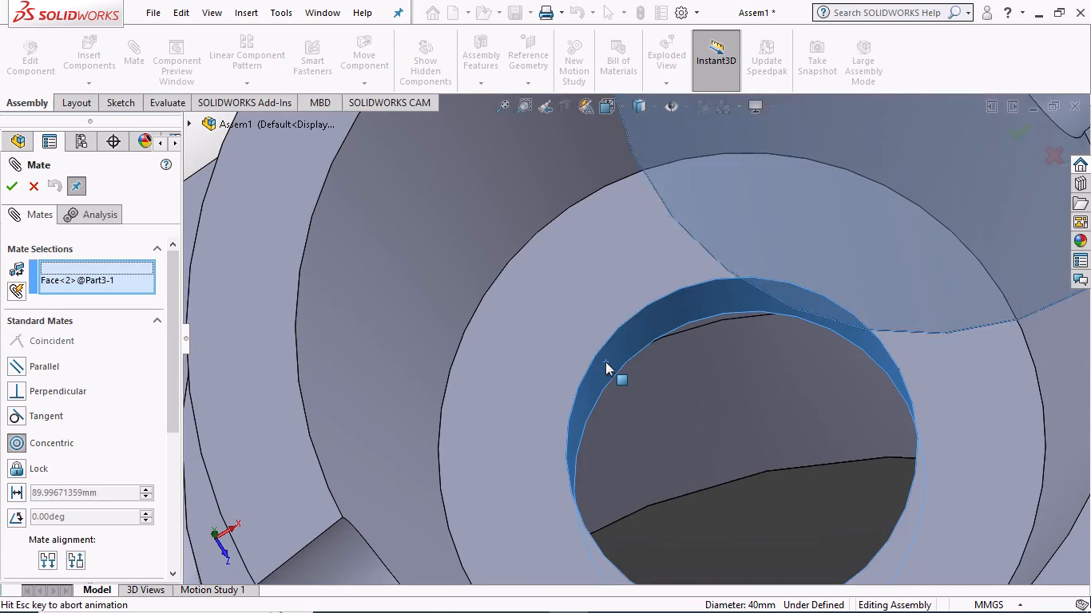
pyautogui.scroll(8, 500, 374)
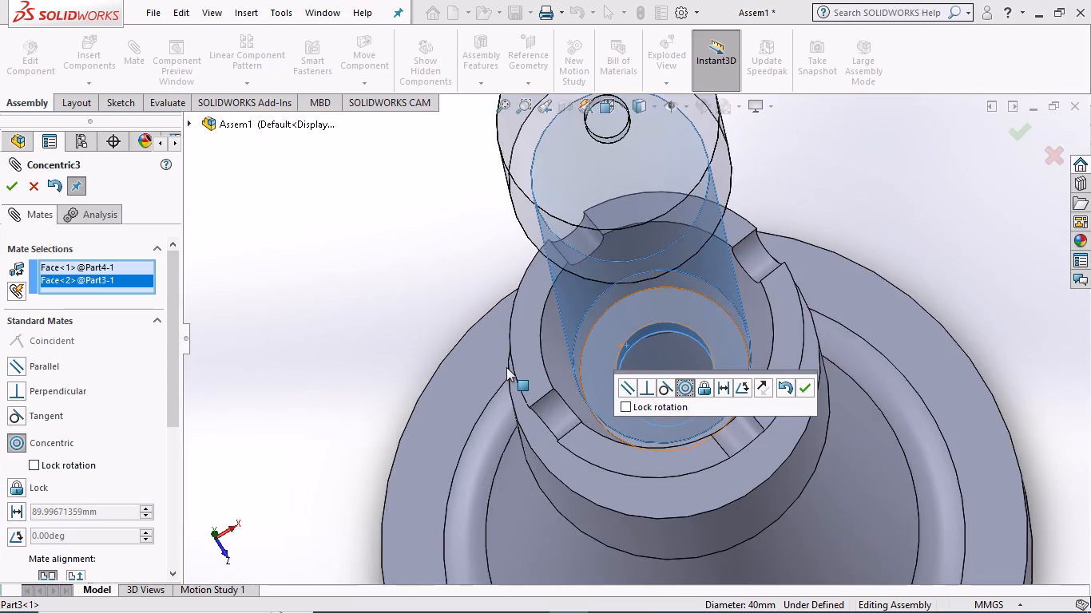
pyautogui.scroll(6, 506, 367)
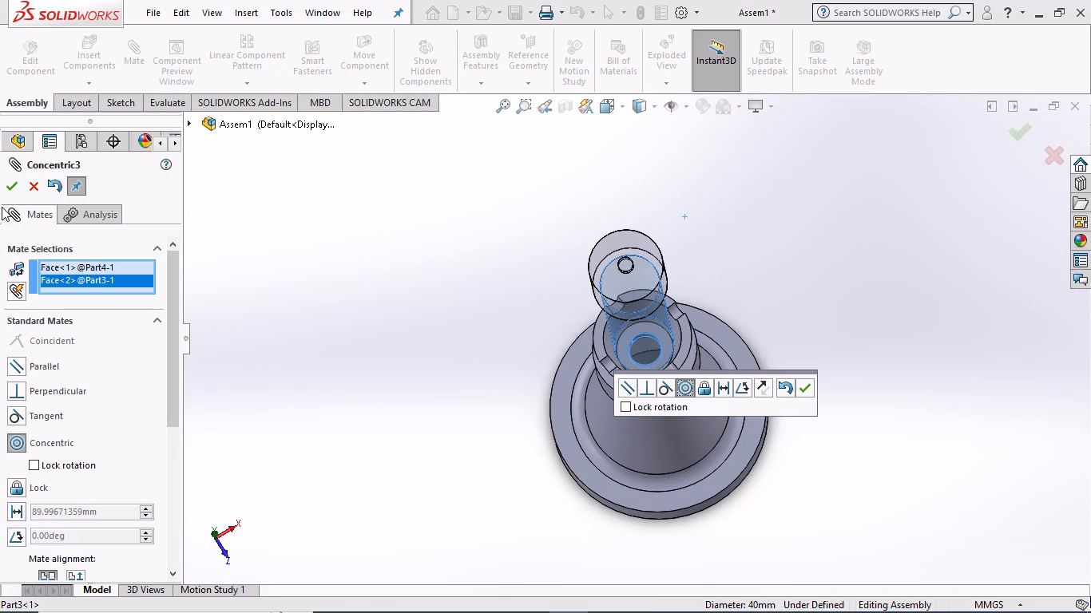
pyautogui.click(6, 188)
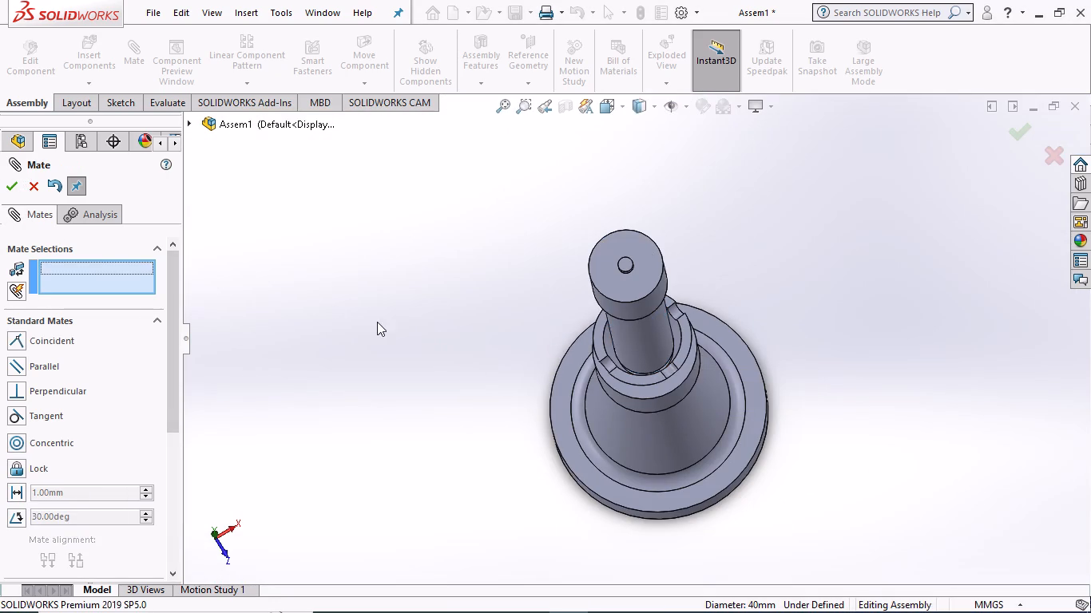
# Slide Part4 up and down along the shared axis, leaving its wide head just above Part3's top rim.
pyautogui.moveTo(359, 341); pyautogui.dragTo(384, 235, button='middle')
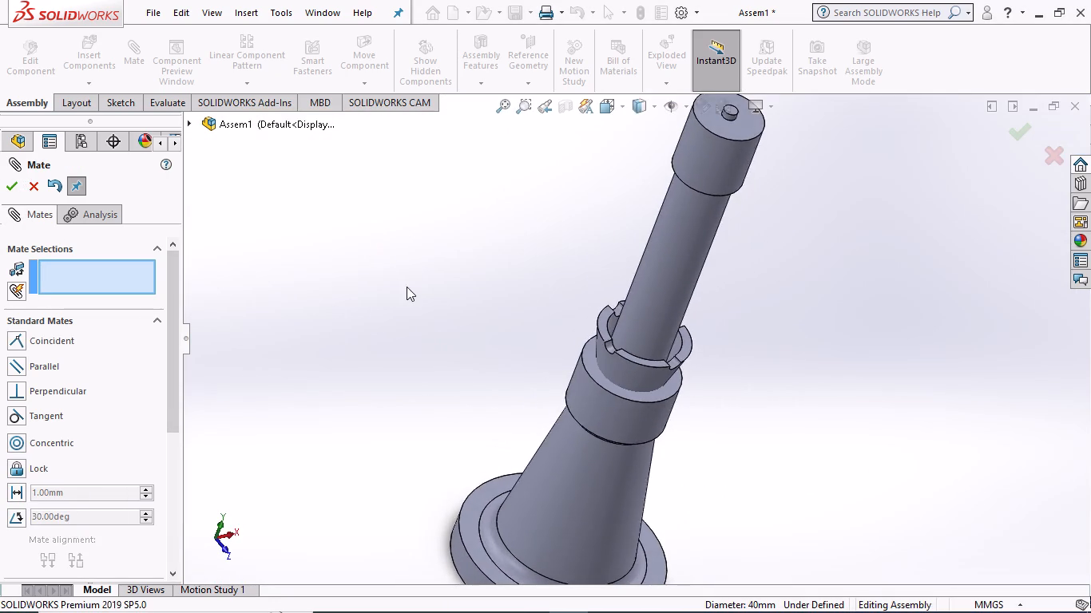
pyautogui.scroll(4, 409, 287)
pyautogui.moveTo(741, 388); pyautogui.dragTo(716, 340, button='middle')
pyautogui.scroll(1, 741, 387)
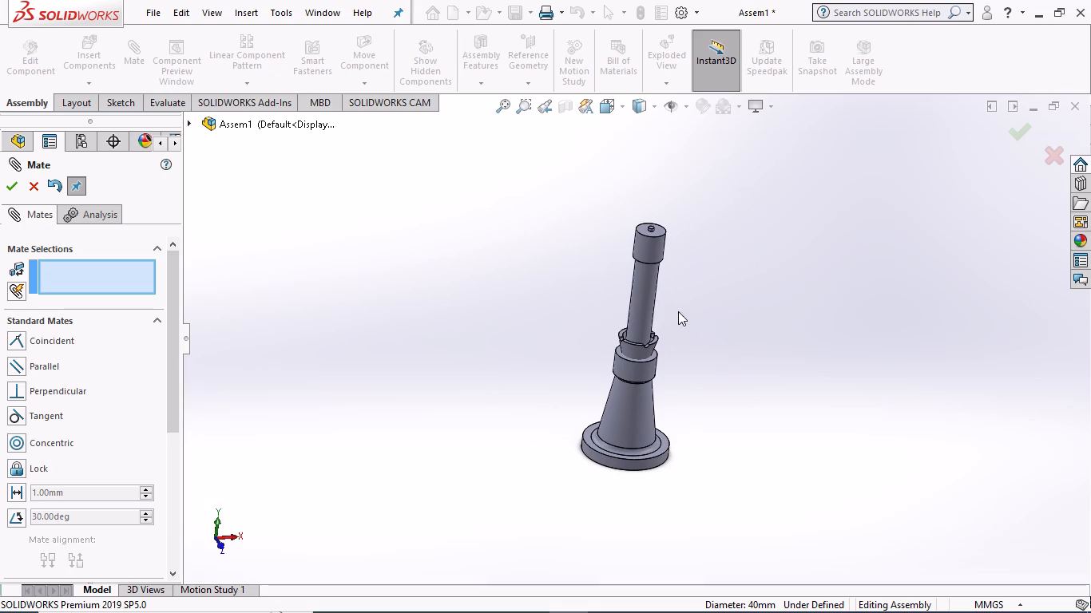
pyautogui.moveTo(642, 293); pyautogui.dragTo(647, 242)
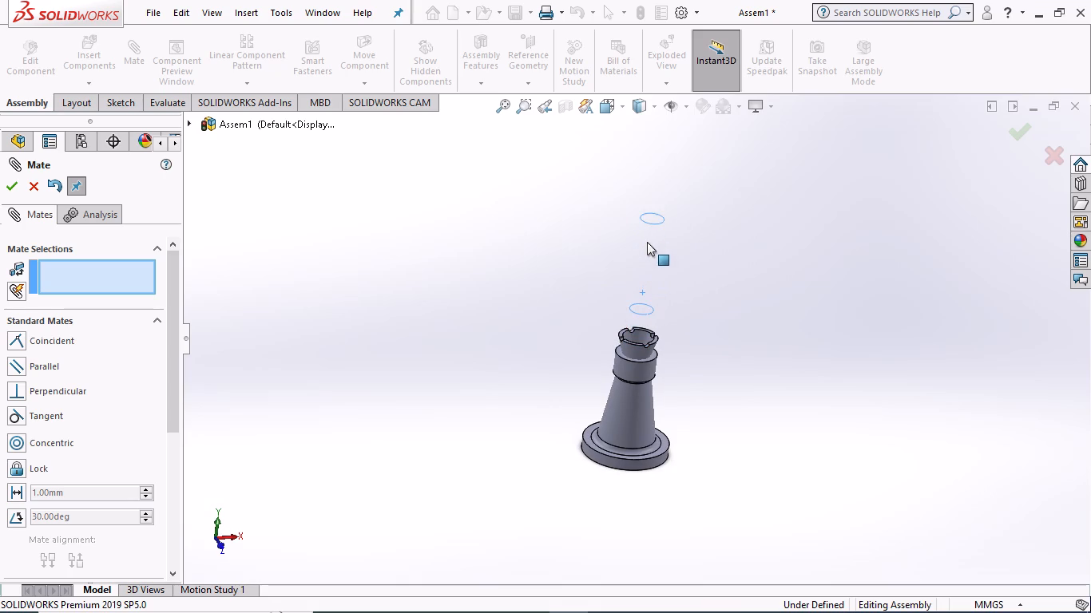
pyautogui.moveTo(647, 242); pyautogui.dragTo(649, 342)
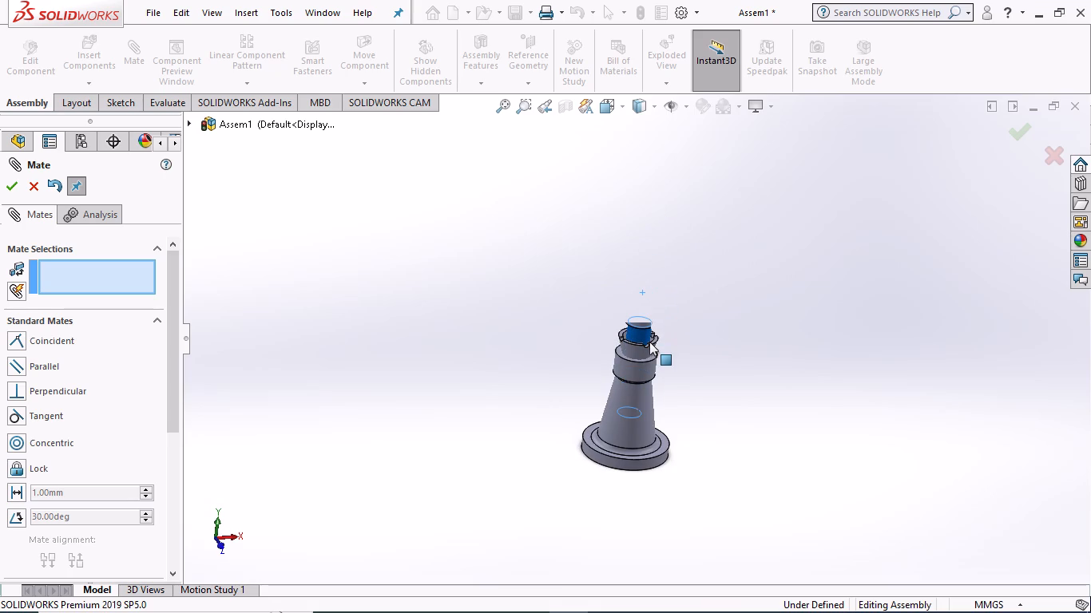
pyautogui.moveTo(649, 342); pyautogui.dragTo(649, 344)
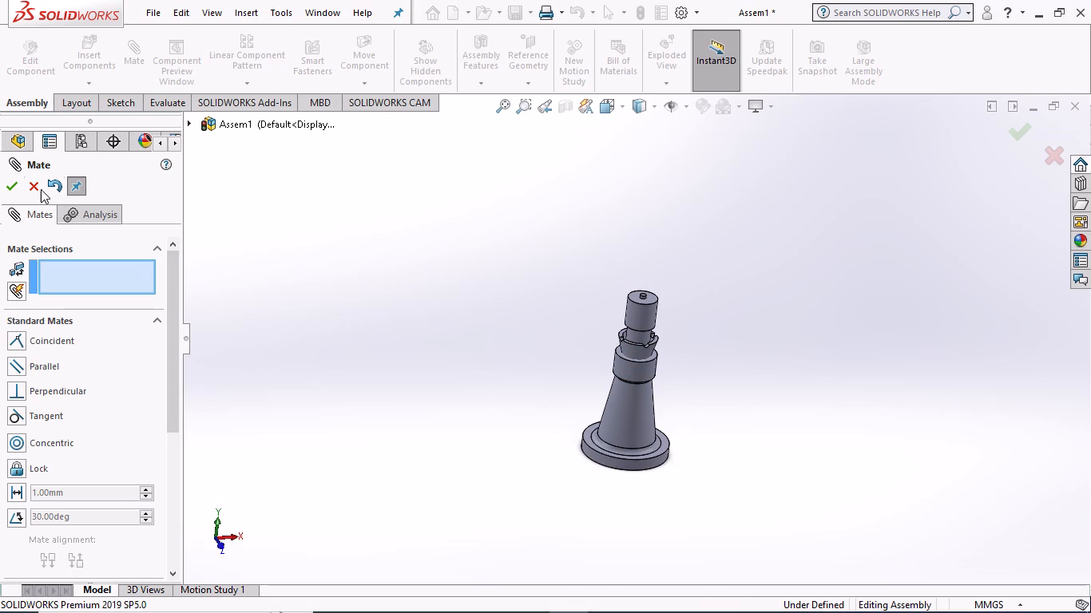
# Select the ring-shaped underside of Part4's wide head as the first face for a mate with Part3.
pyautogui.scroll(-1, 649, 314)
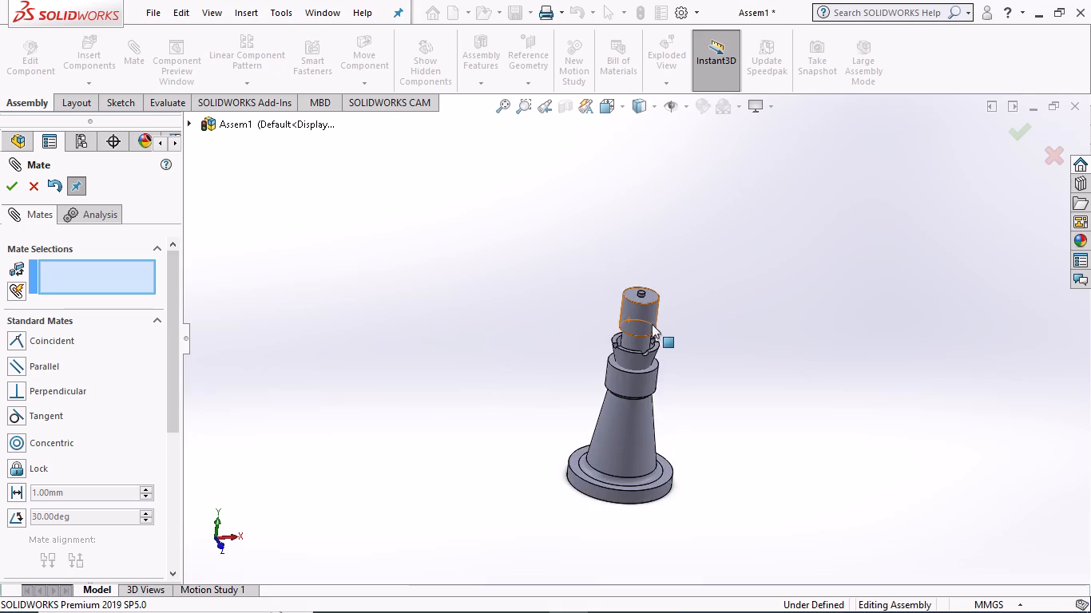
pyautogui.scroll(-7, 685, 348)
pyautogui.scroll(-3, 397, 336)
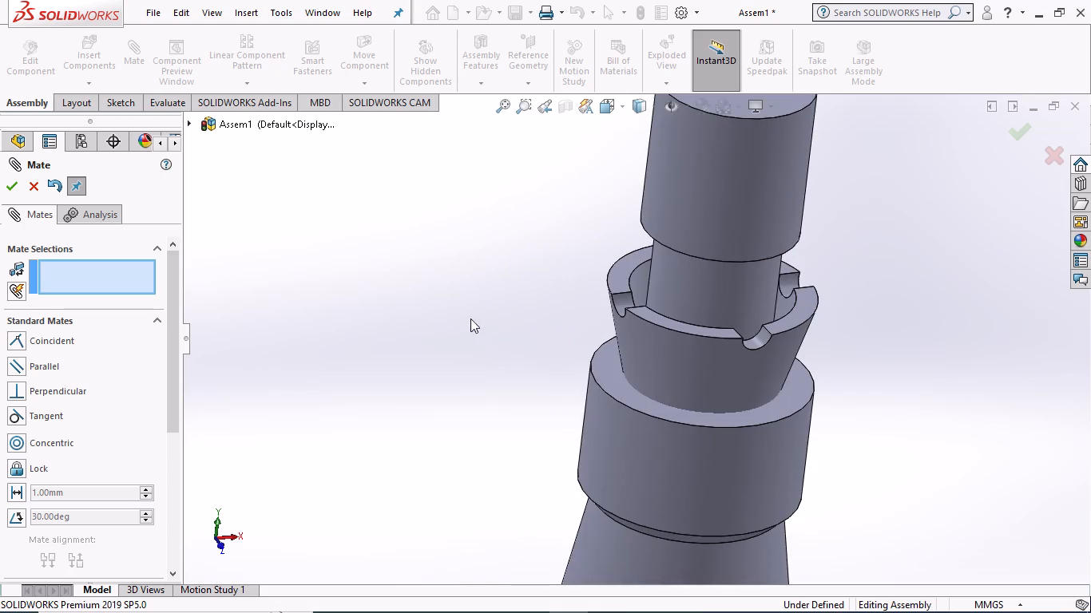
pyautogui.scroll(-2, 495, 318)
pyautogui.scroll(2, 605, 378)
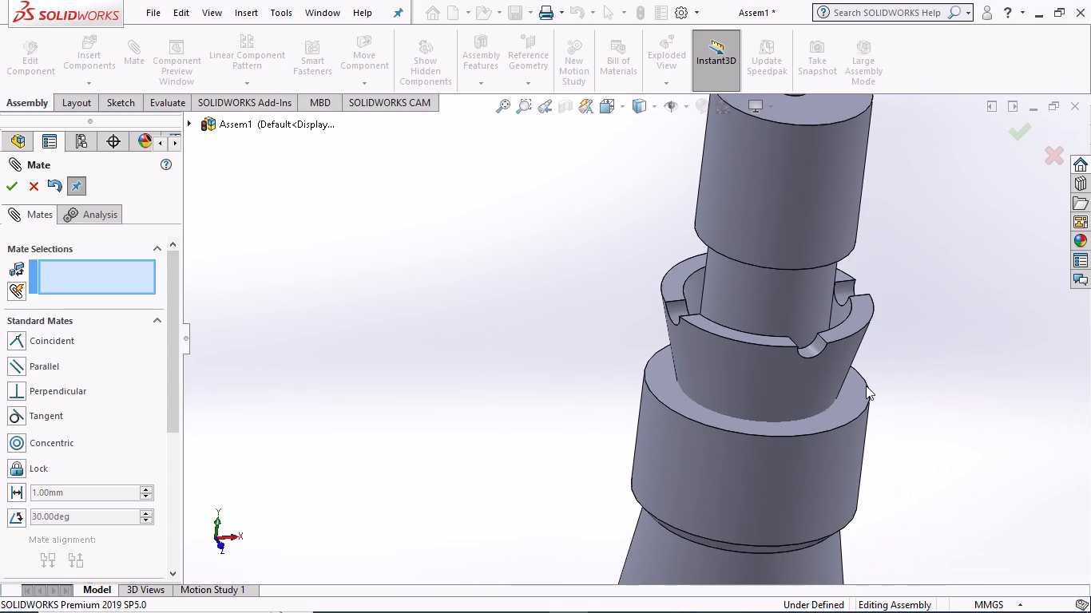
pyautogui.moveTo(895, 387); pyautogui.dragTo(879, 275, button='middle')
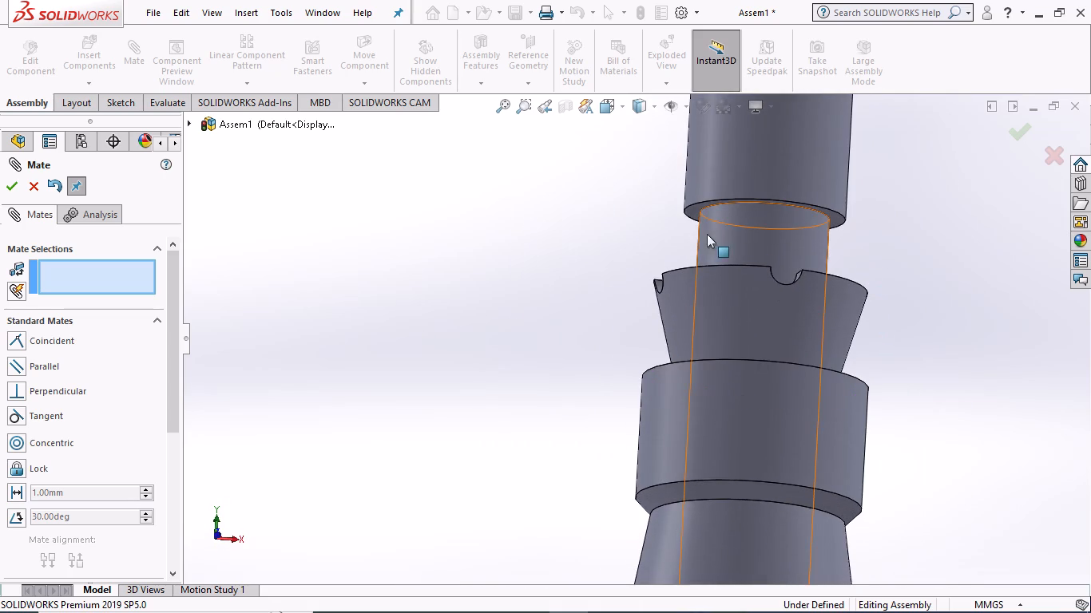
pyautogui.click(690, 210)
pyautogui.moveTo(954, 288); pyautogui.dragTo(955, 308, button='middle')
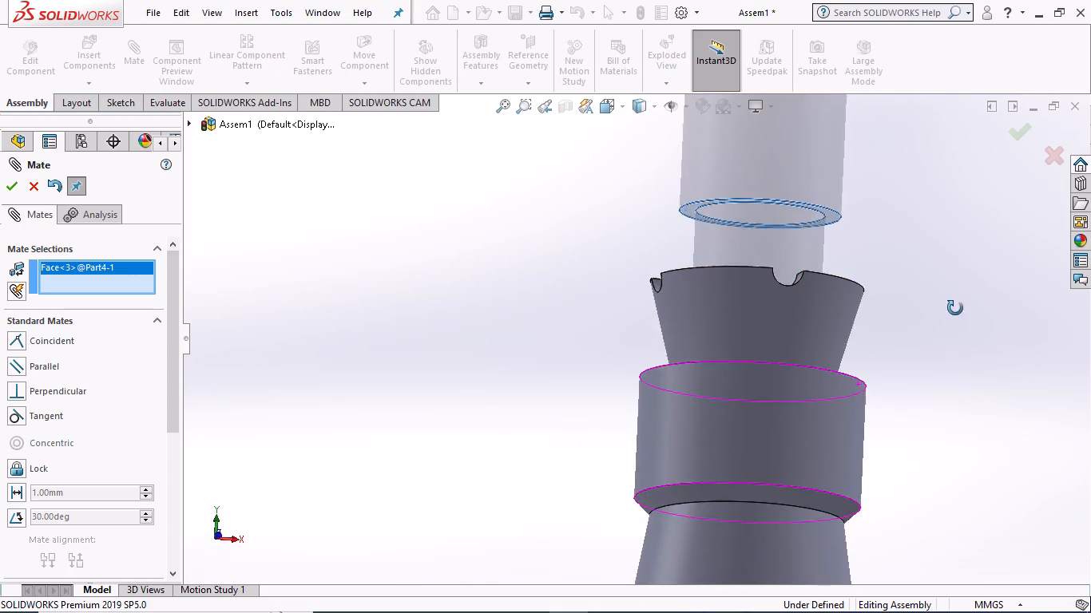
pyautogui.moveTo(955, 308); pyautogui.dragTo(929, 492, button='middle')
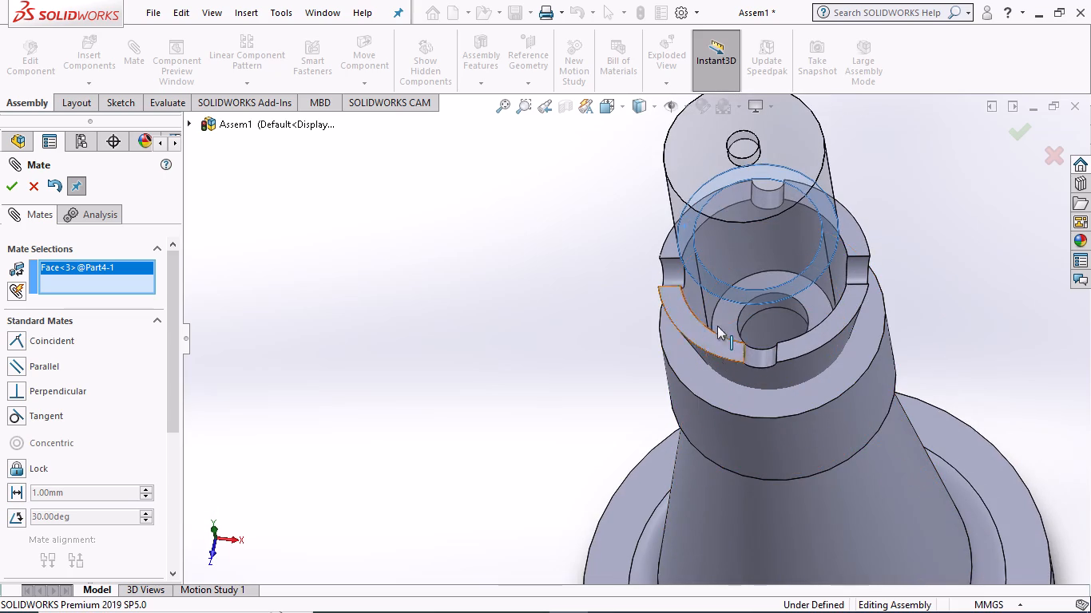
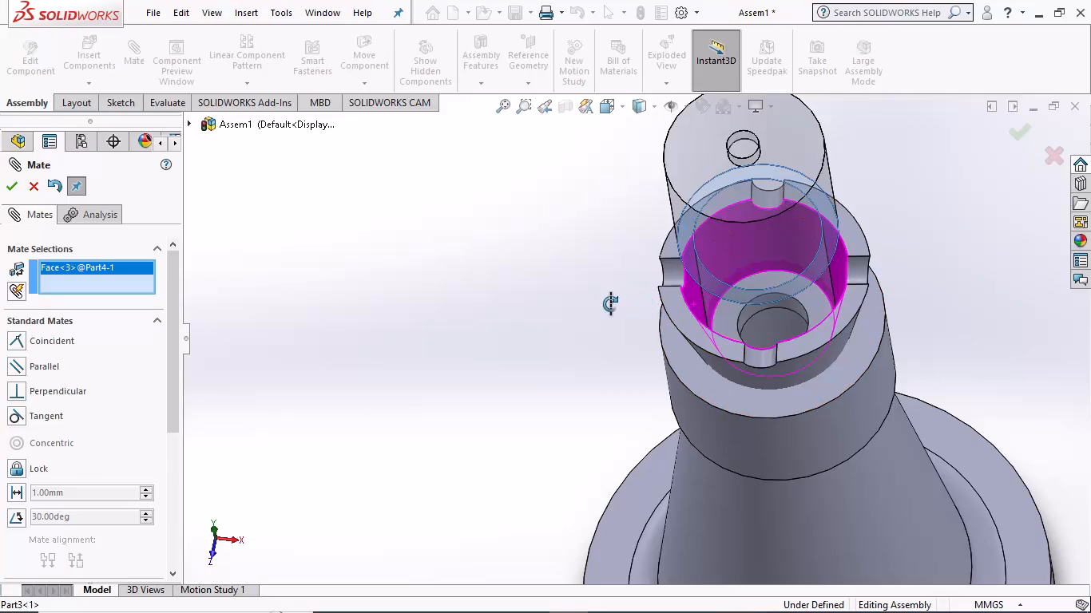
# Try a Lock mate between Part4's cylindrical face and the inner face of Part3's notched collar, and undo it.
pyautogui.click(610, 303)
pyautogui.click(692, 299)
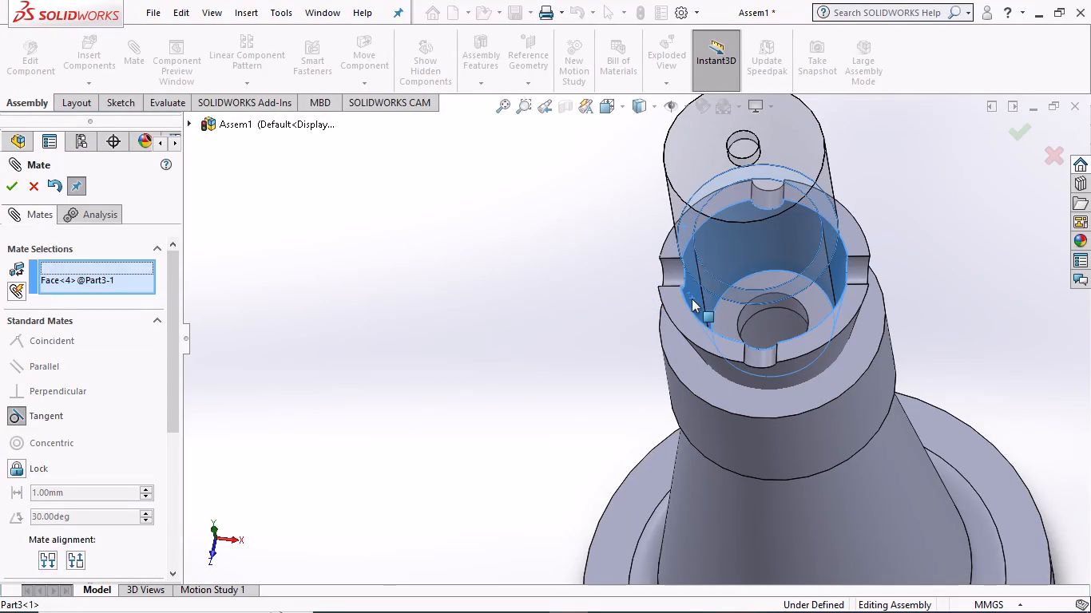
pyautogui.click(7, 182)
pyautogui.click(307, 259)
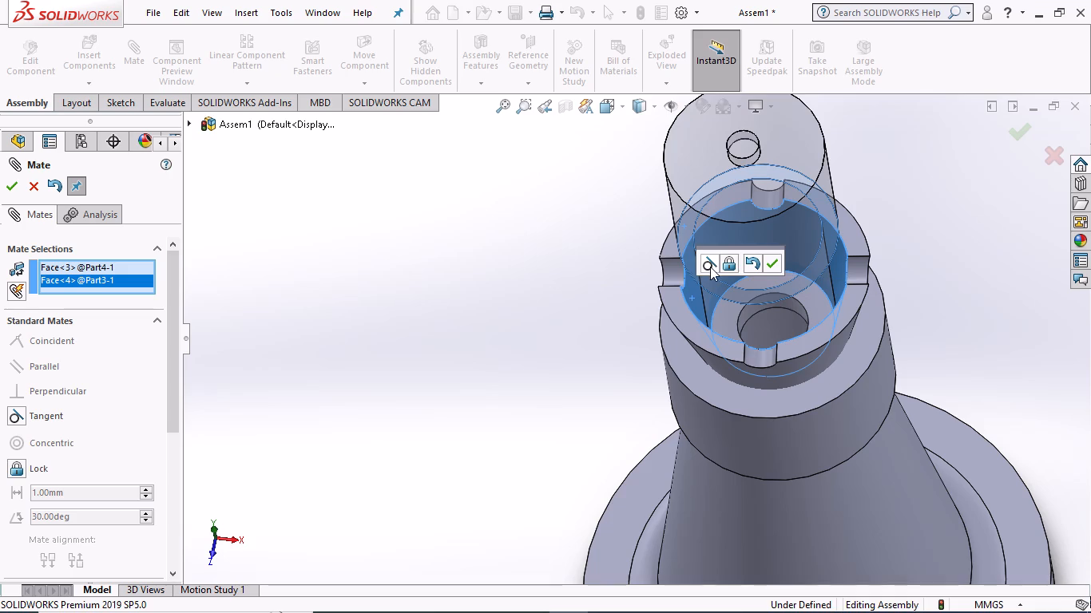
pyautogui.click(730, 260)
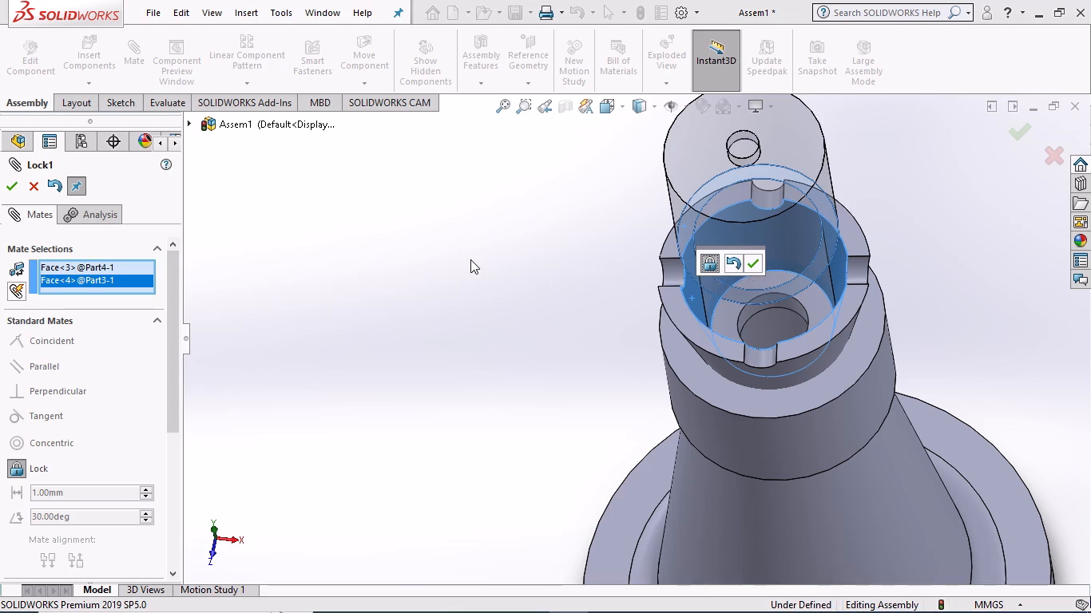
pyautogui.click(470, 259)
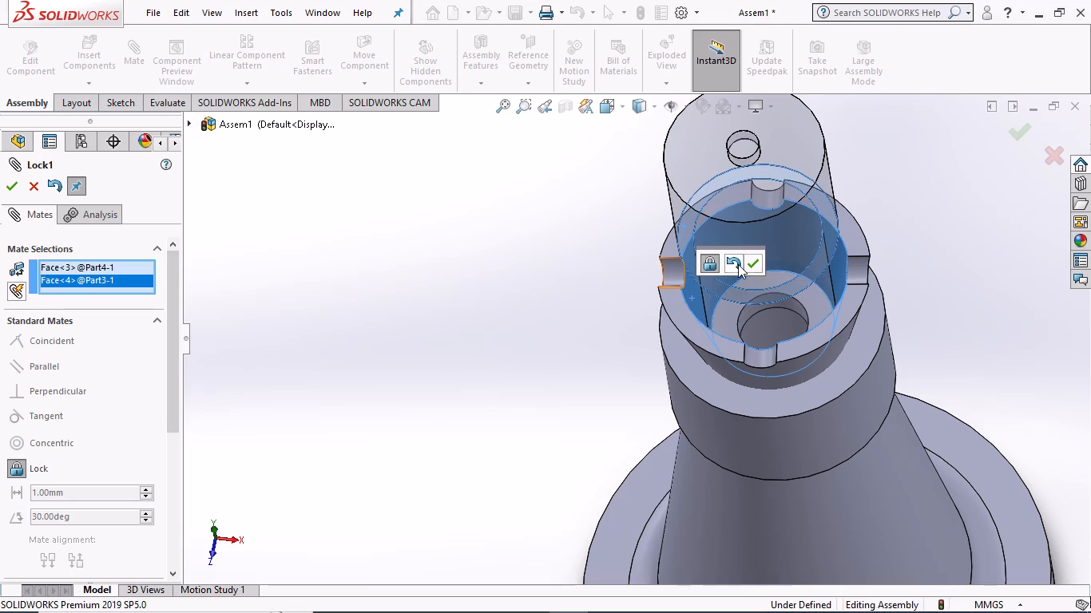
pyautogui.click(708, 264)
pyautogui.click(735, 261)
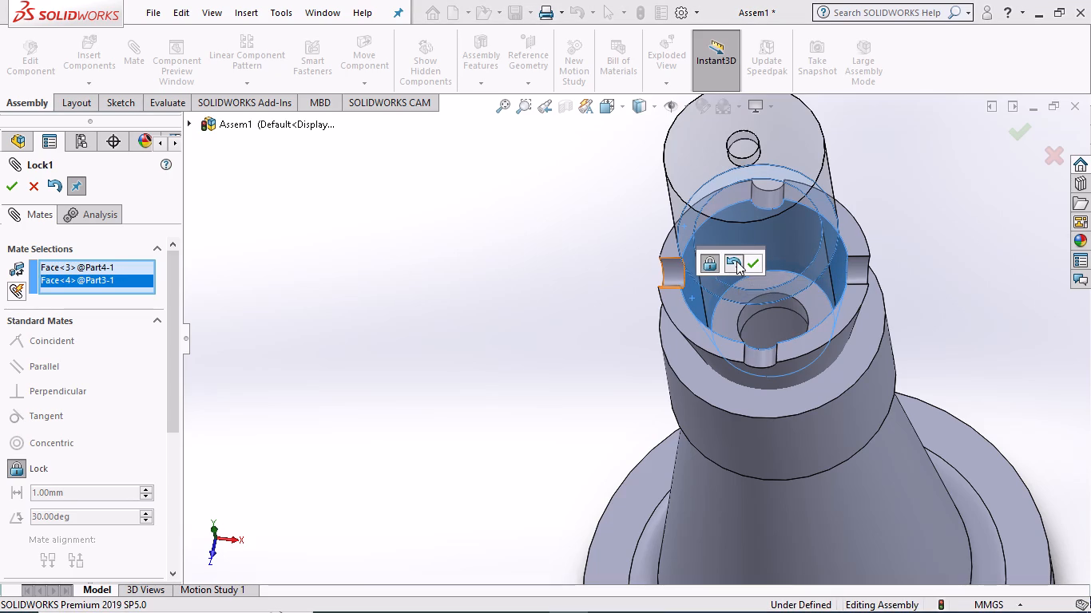
# Slide the Part4 cylinder along its axis until its large-diameter section sits just inside Part3's notched collar.
pyautogui.moveTo(561, 277); pyautogui.dragTo(632, 276)
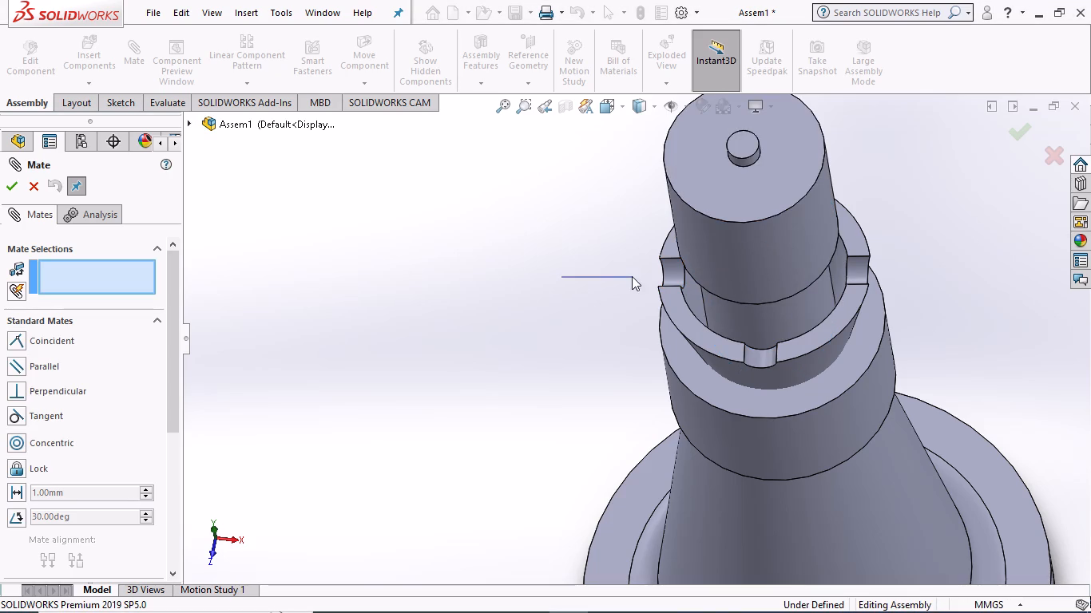
pyautogui.moveTo(632, 276); pyautogui.dragTo(641, 273)
pyautogui.moveTo(658, 314); pyautogui.dragTo(713, 278, button='middle')
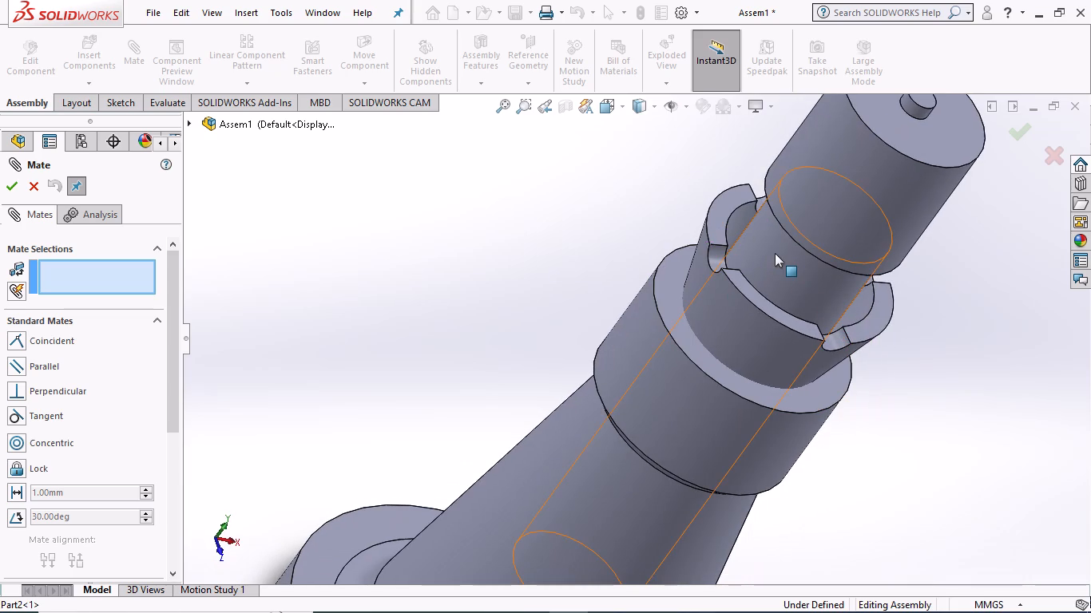
pyautogui.middleClick(788, 242)
pyautogui.moveTo(797, 231); pyautogui.dragTo(841, 184, button='middle')
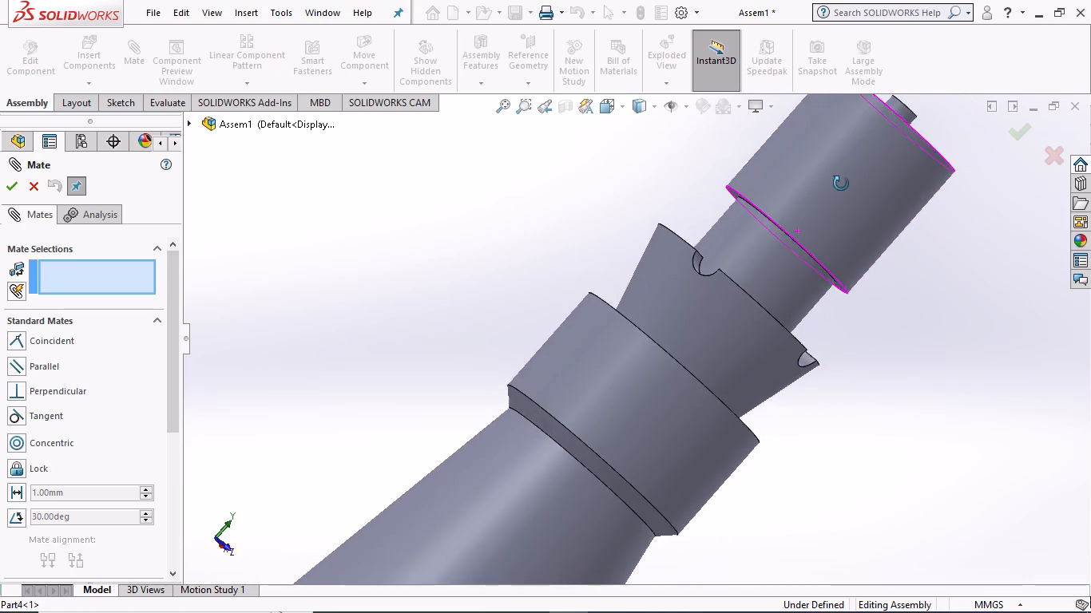
pyautogui.moveTo(841, 184); pyautogui.dragTo(807, 223, button='middle')
pyautogui.moveTo(807, 221); pyautogui.dragTo(831, 229)
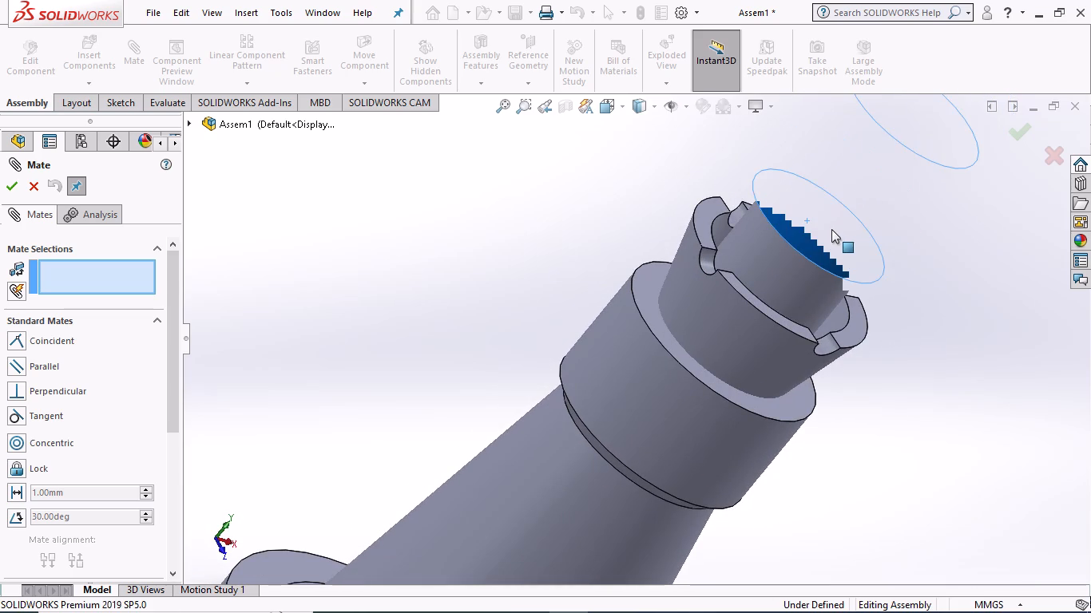
pyautogui.moveTo(831, 229); pyautogui.dragTo(880, 181)
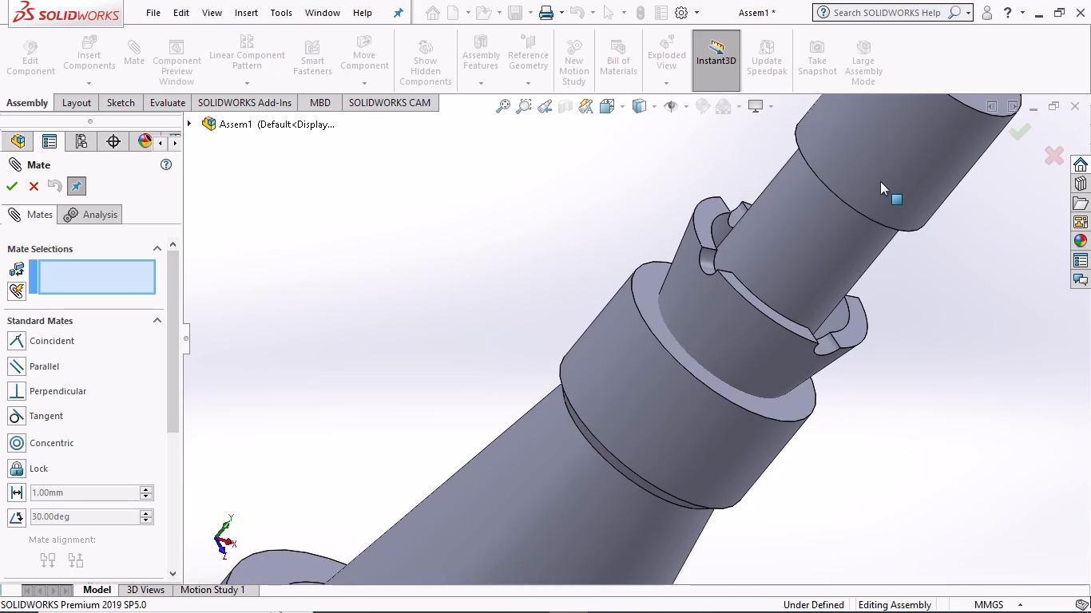
pyautogui.moveTo(880, 181); pyautogui.dragTo(839, 240)
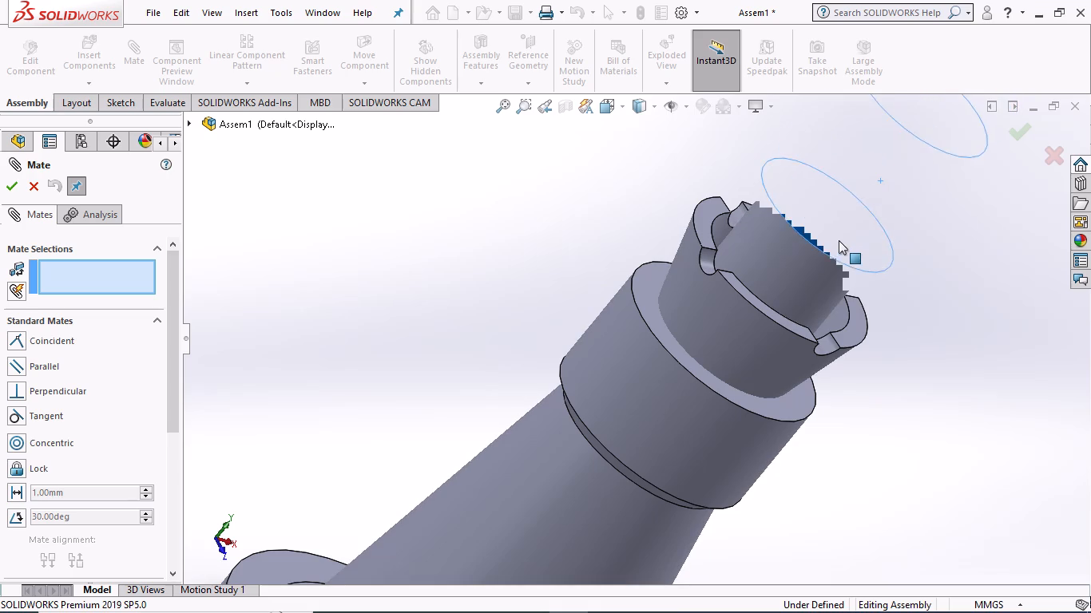
pyautogui.moveTo(839, 240); pyautogui.dragTo(789, 288)
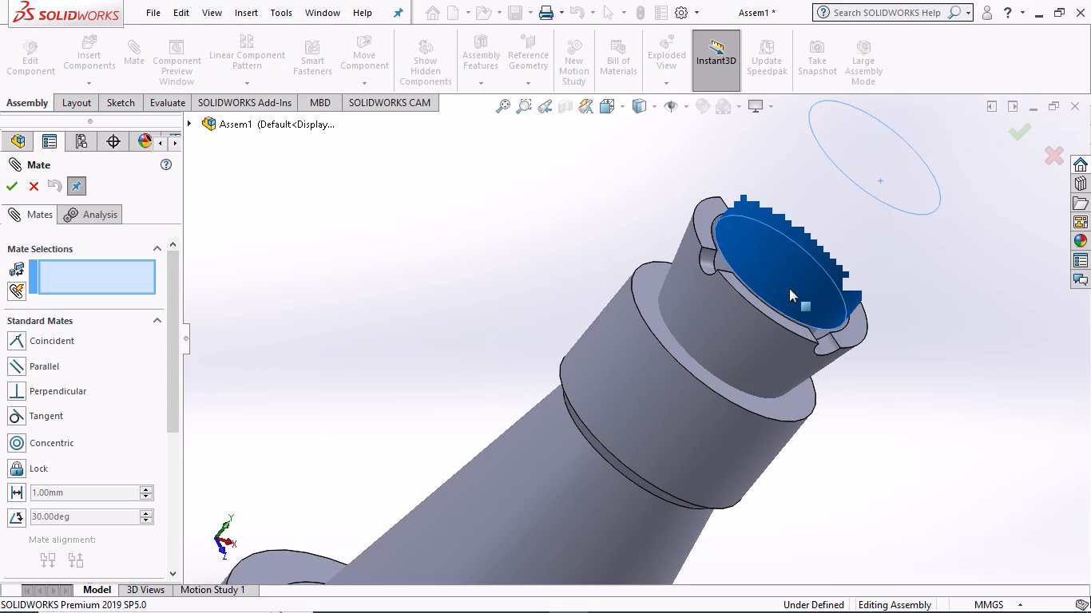
pyautogui.moveTo(789, 288); pyautogui.dragTo(781, 297)
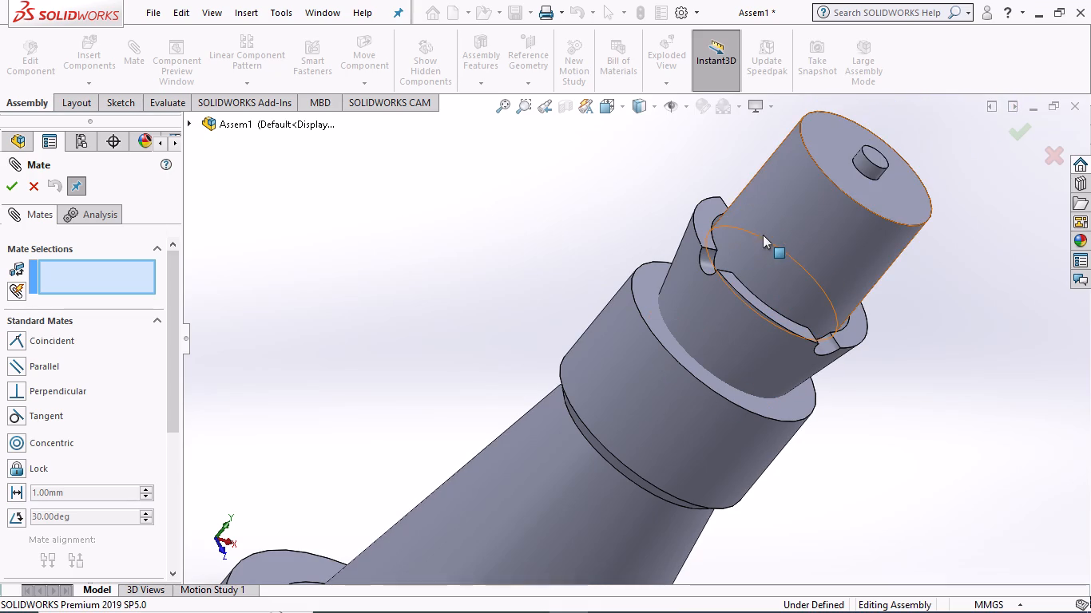
# Add a Concentric mate between Part4's large outer cylindrical face and the inner face of Part3's notched collar.
pyautogui.click(780, 231)
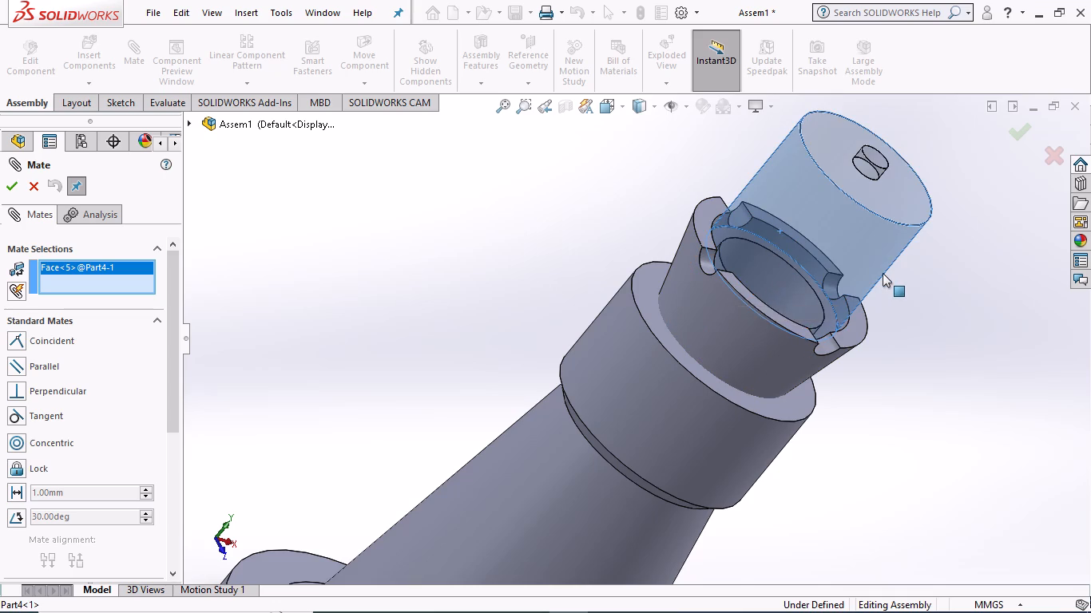
pyautogui.moveTo(883, 273); pyautogui.dragTo(828, 319, button='middle')
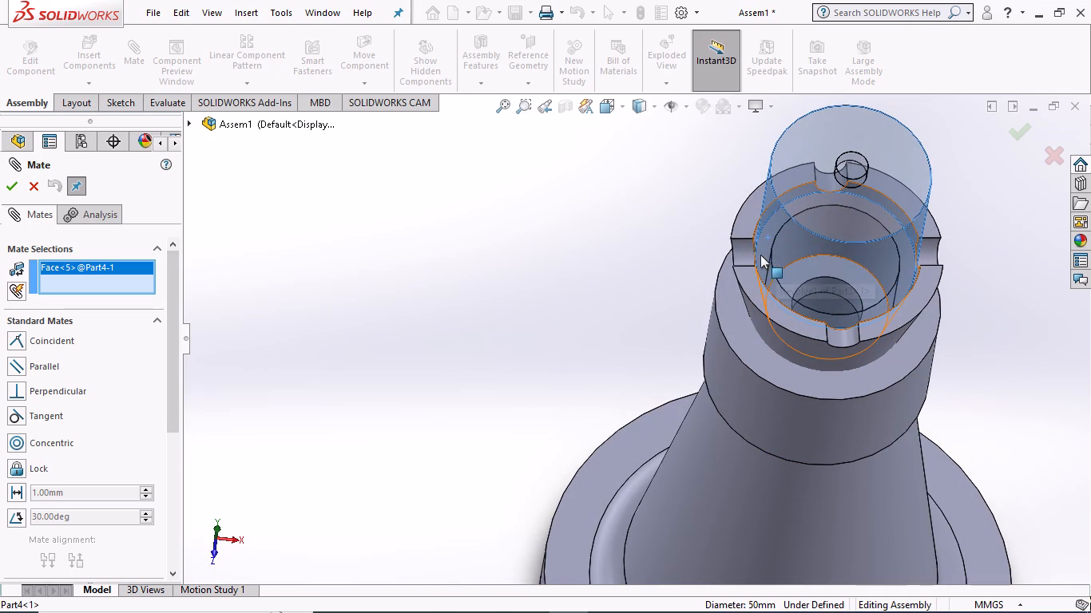
pyautogui.click(760, 255)
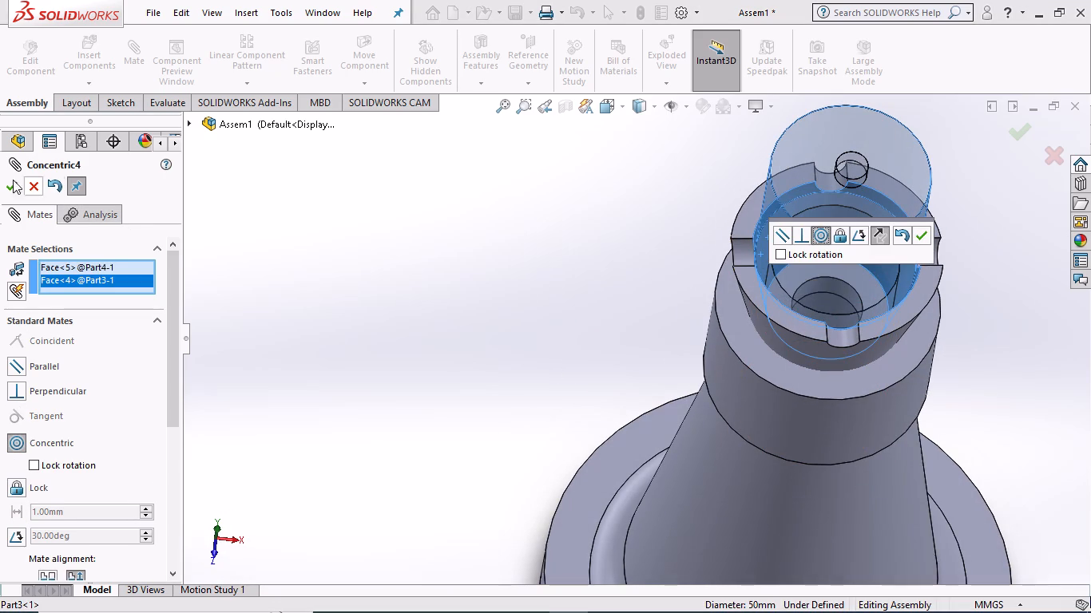
pyautogui.click(7, 188)
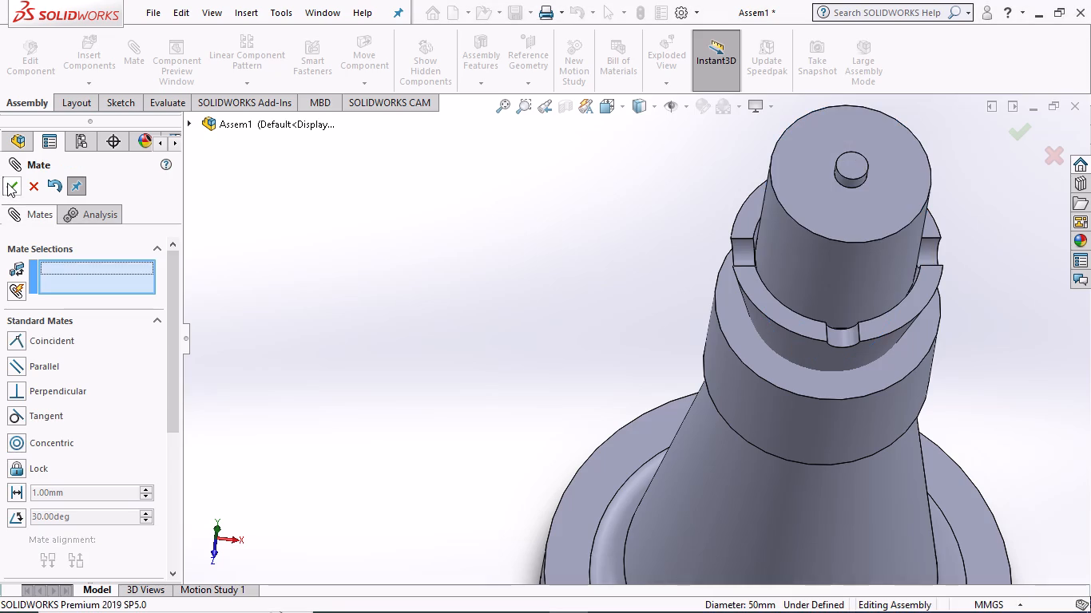
# Slide the Part4 cylinder up and down slightly to test its movement inside the notched collar.
pyautogui.moveTo(770, 249); pyautogui.dragTo(791, 228)
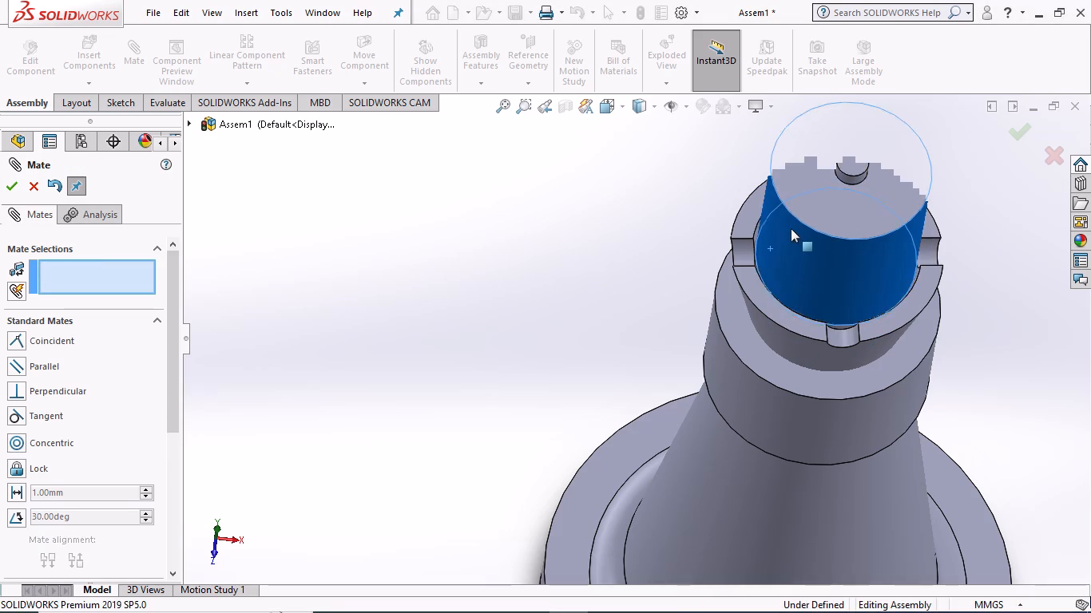
pyautogui.moveTo(791, 228); pyautogui.dragTo(793, 243)
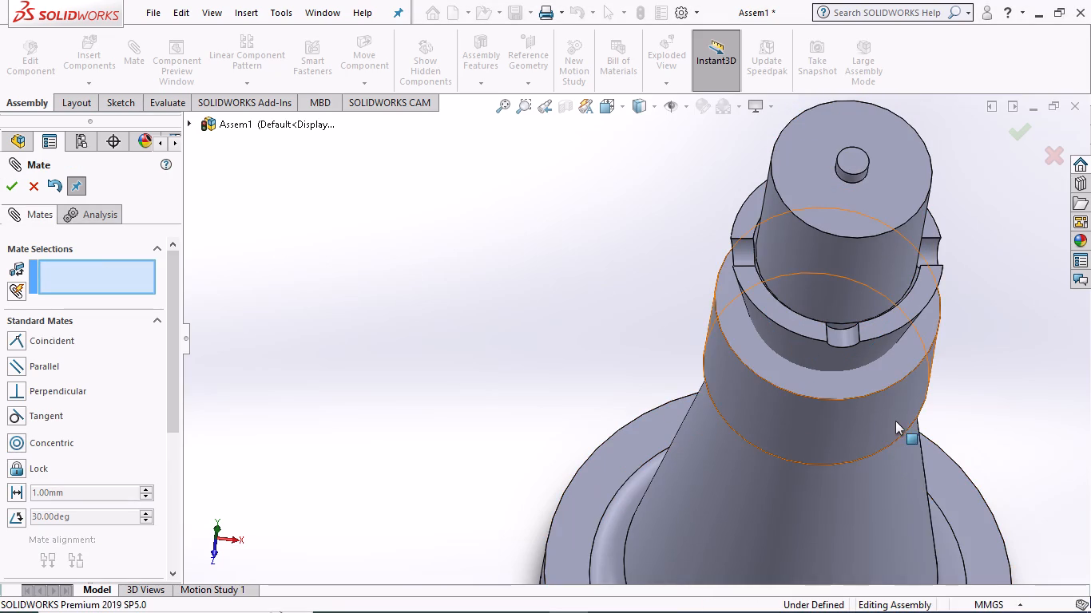
# Add another Concentric mate between Part4's large outer cylindrical face and Part3's inner collar face, and finish mating.
pyautogui.scroll(4, 899, 418)
pyautogui.moveTo(528, 477); pyautogui.dragTo(535, 432, button='middle')
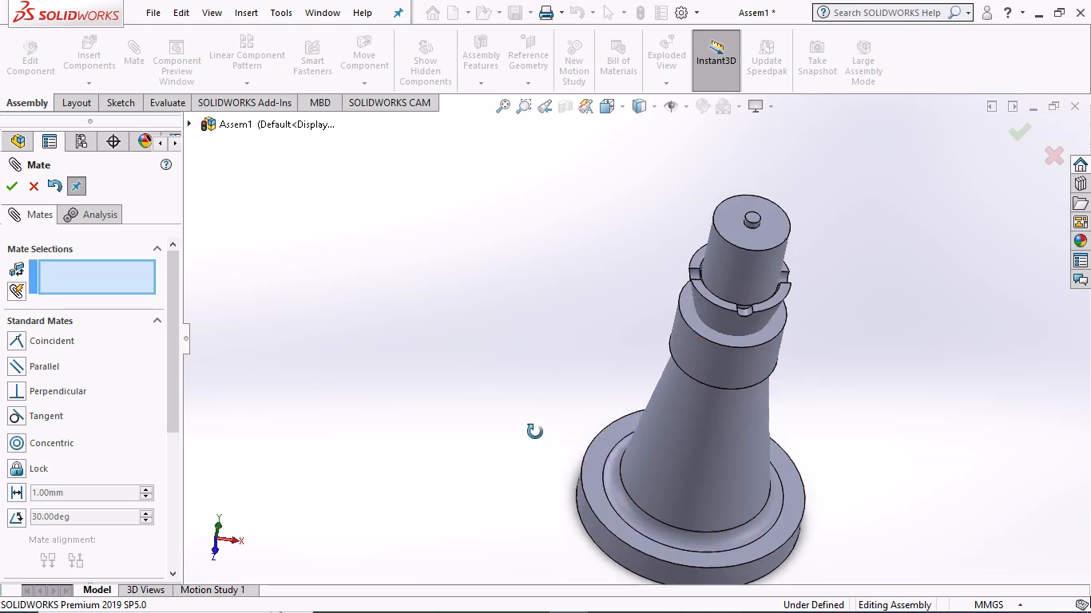
pyautogui.moveTo(535, 432); pyautogui.dragTo(540, 332, button='middle')
pyautogui.scroll(1, 540, 332)
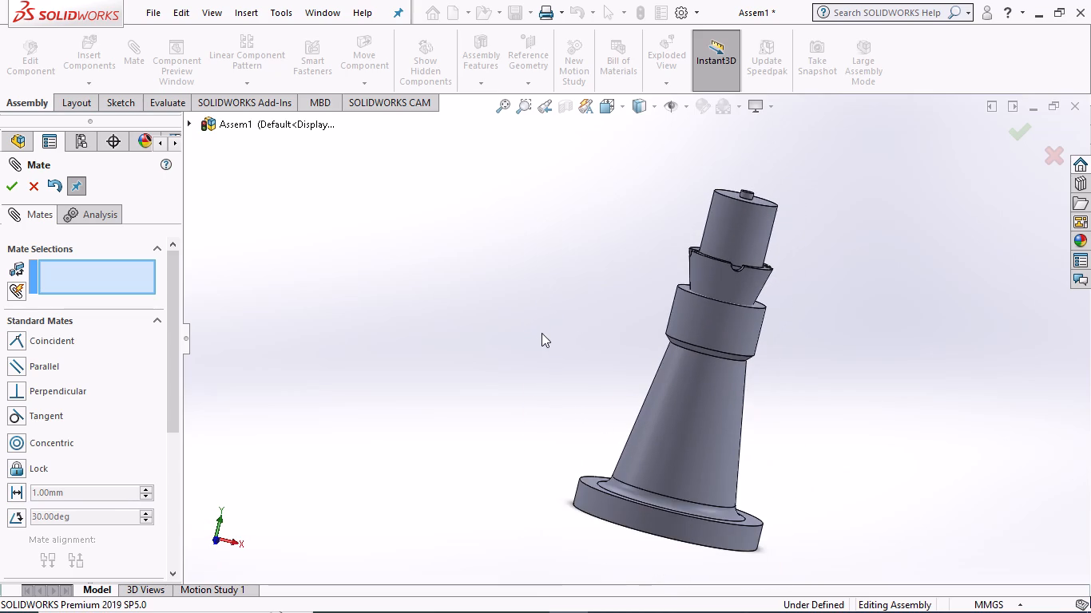
pyautogui.click(723, 212)
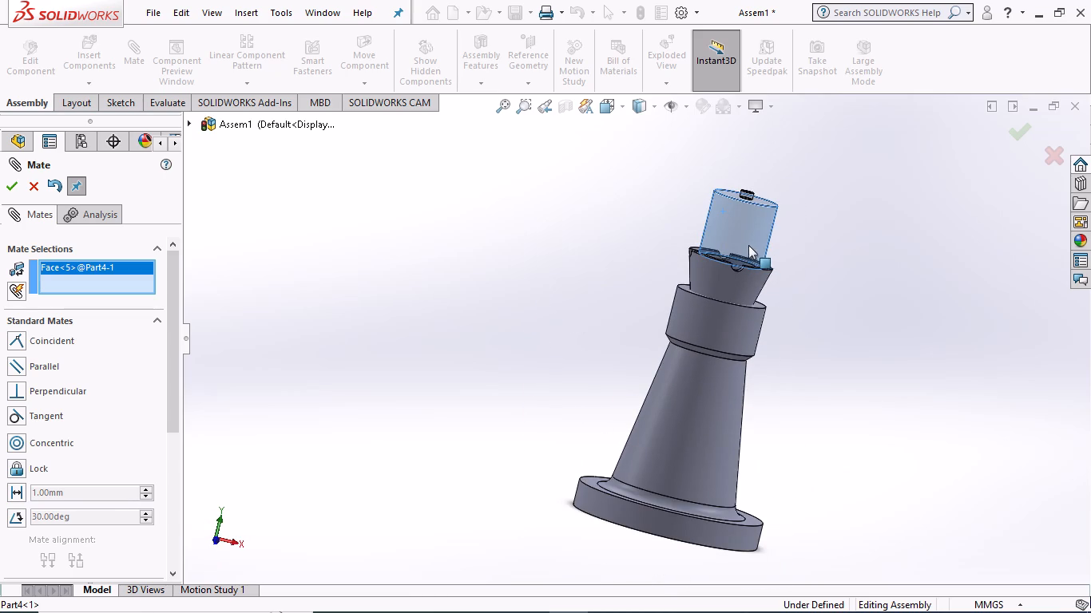
pyautogui.scroll(-1, 728, 255)
pyautogui.moveTo(704, 276); pyautogui.dragTo(672, 330, button='middle')
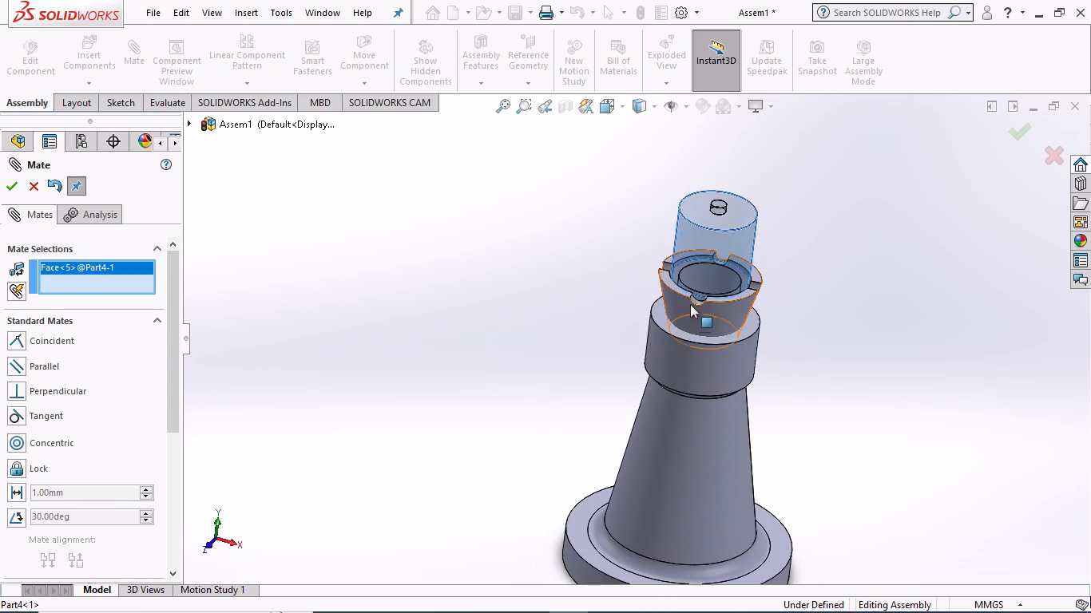
pyautogui.scroll(-11, 691, 293)
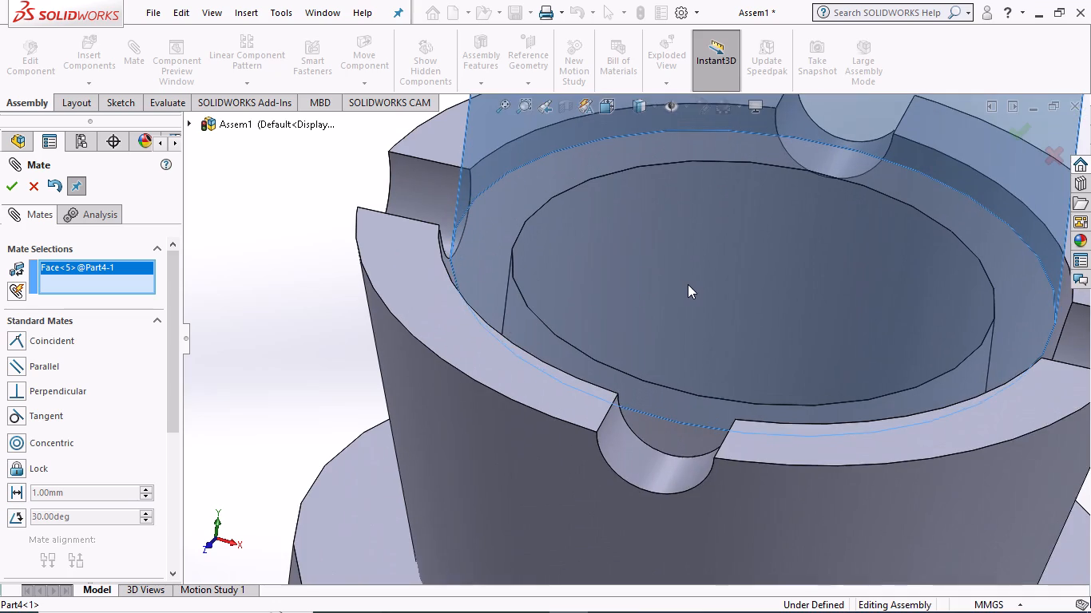
pyautogui.click(478, 231)
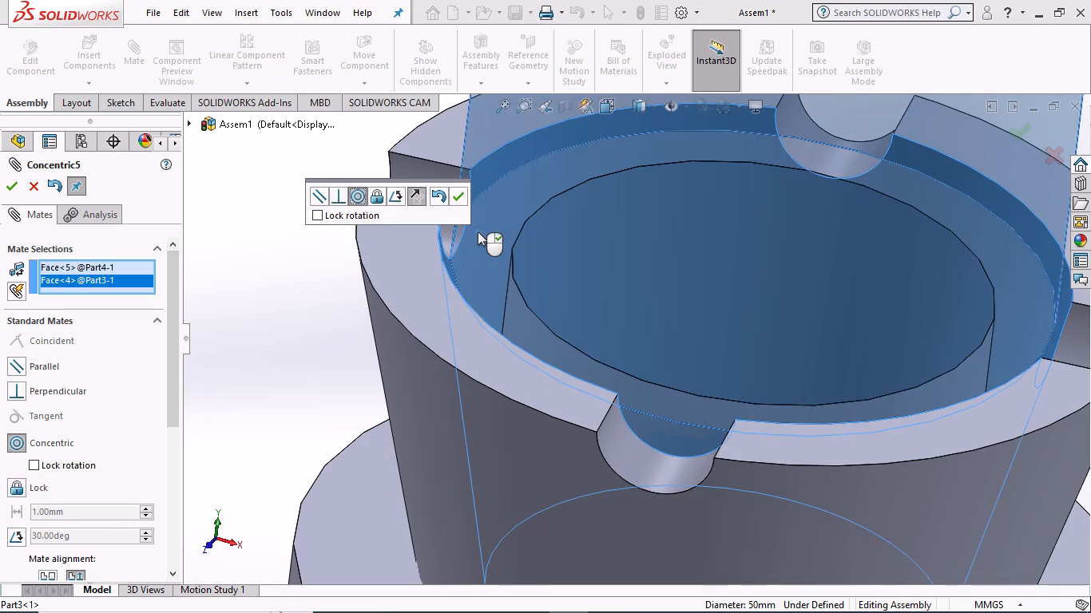
pyautogui.click(456, 197)
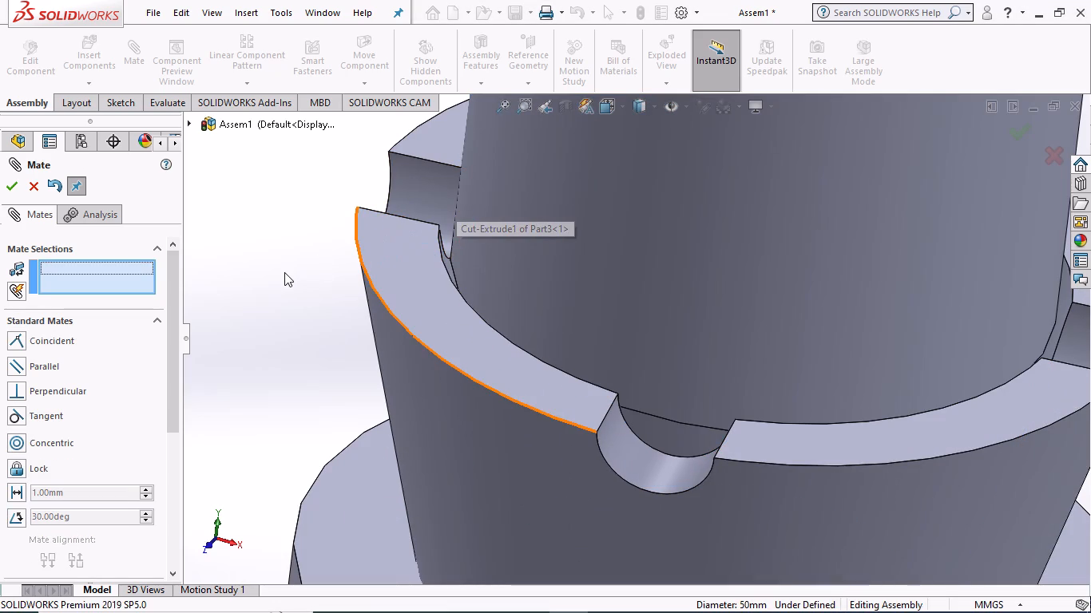
pyautogui.click(14, 185)
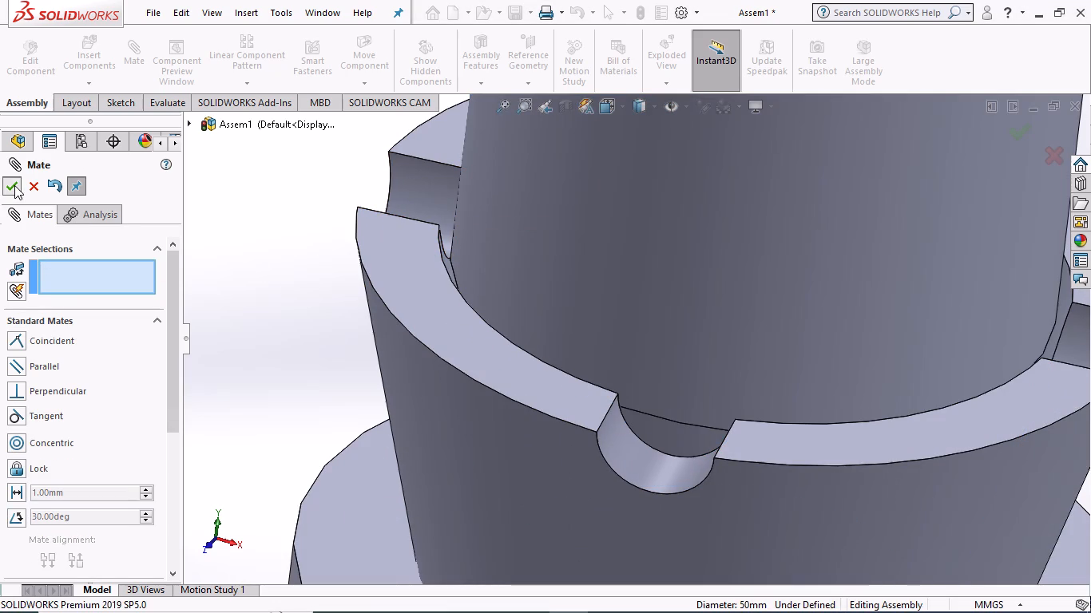
# Slide the Part4 cylinder along its axis to test how it moves in Part3's collar.
pyautogui.moveTo(608, 268); pyautogui.dragTo(631, 208)
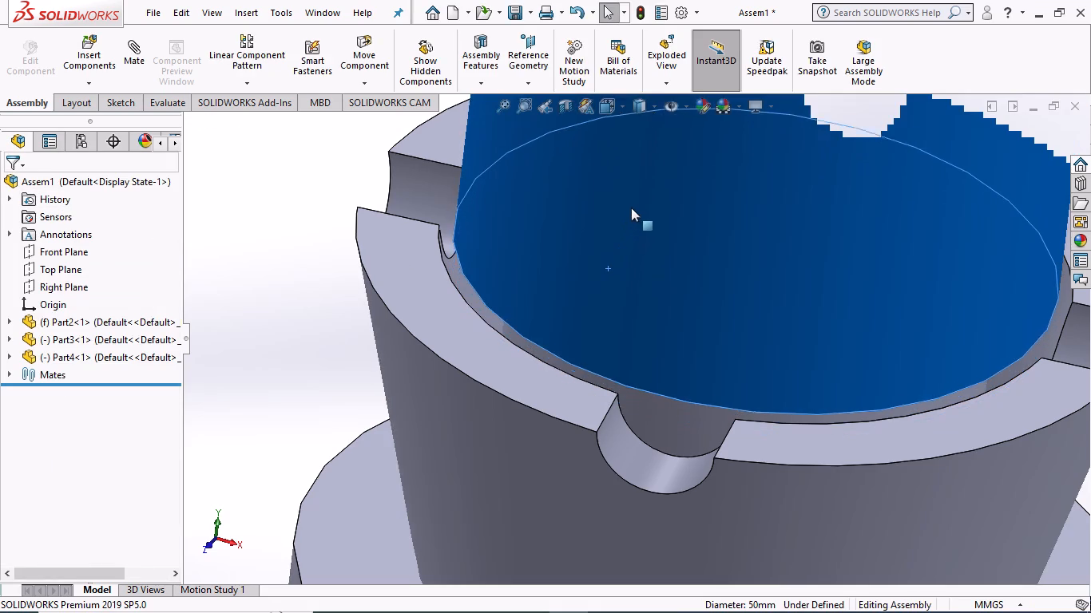
pyautogui.moveTo(631, 208); pyautogui.dragTo(633, 247)
# Examine the full assembly from above, from the side and from beneath its hollow base.
pyautogui.scroll(7, 632, 248)
pyautogui.click(493, 205)
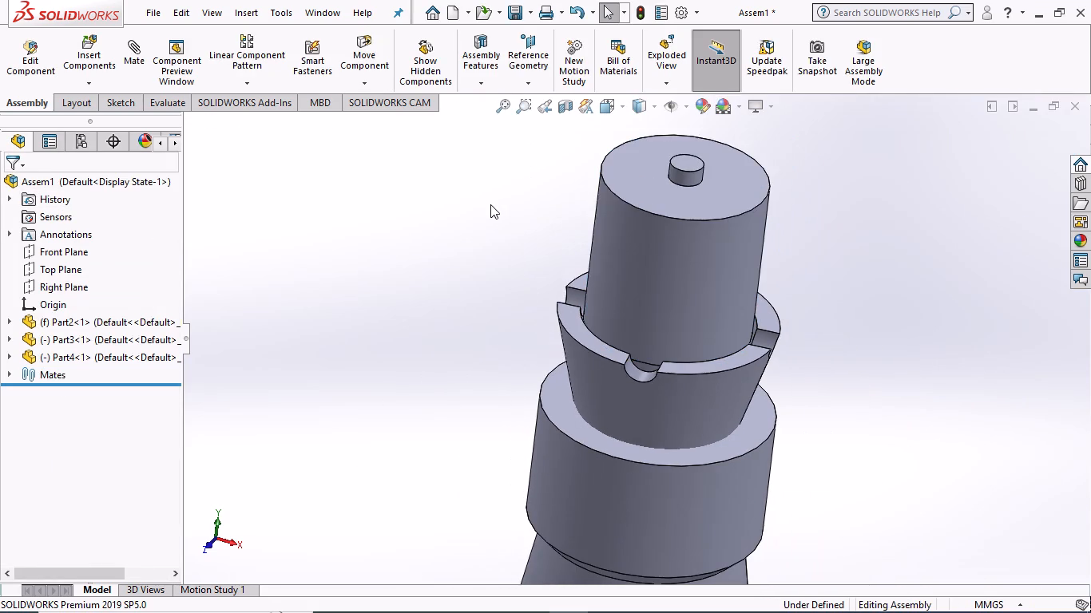
pyautogui.scroll(3, 438, 255)
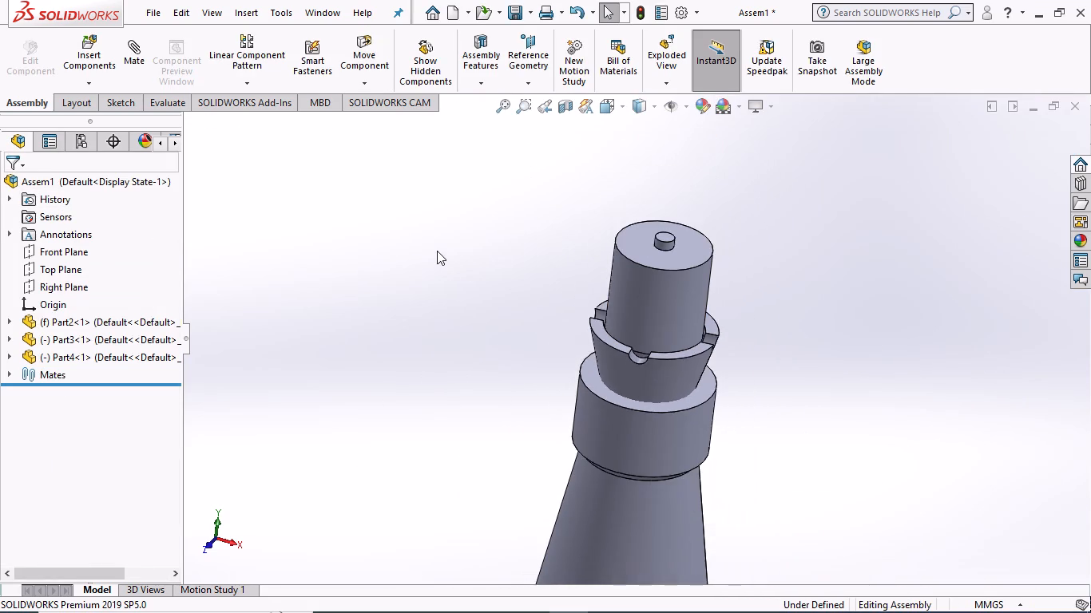
pyautogui.scroll(5, 437, 251)
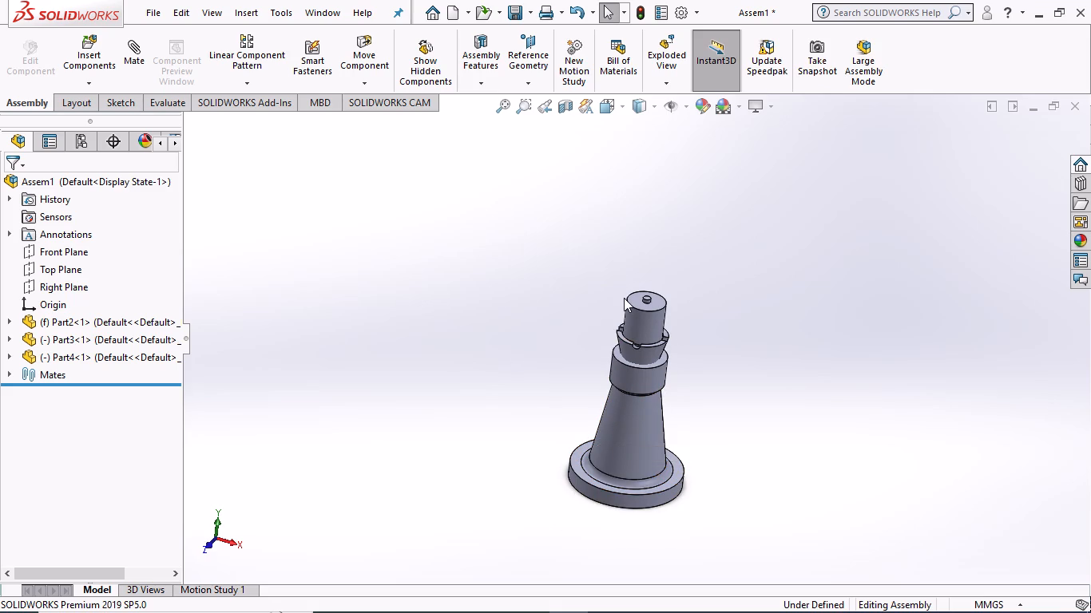
pyautogui.scroll(-1, 619, 313)
pyautogui.scroll(-3, 625, 500)
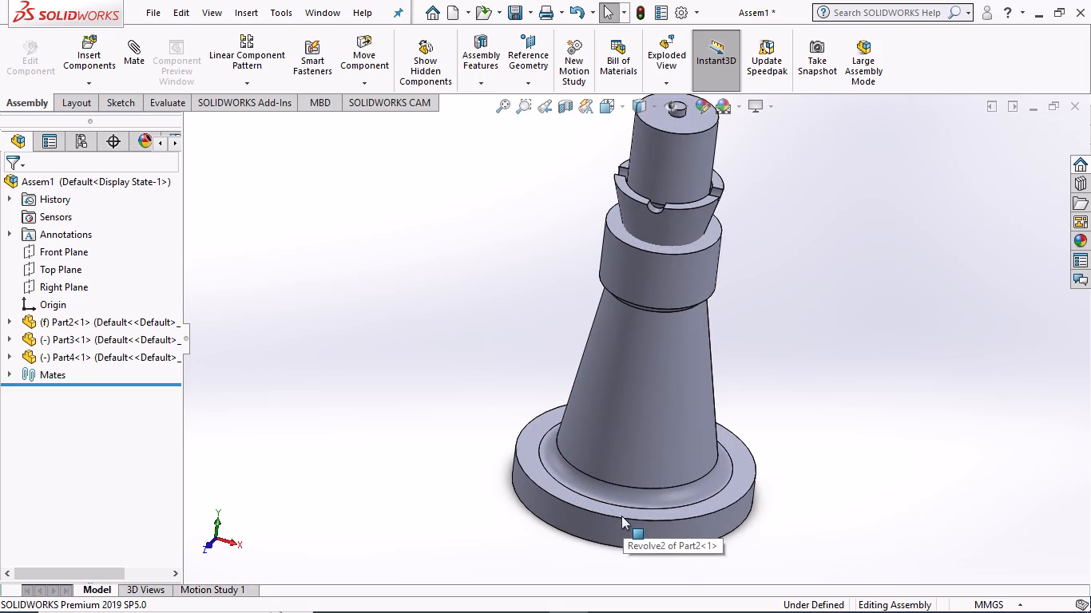
pyautogui.scroll(3, 632, 389)
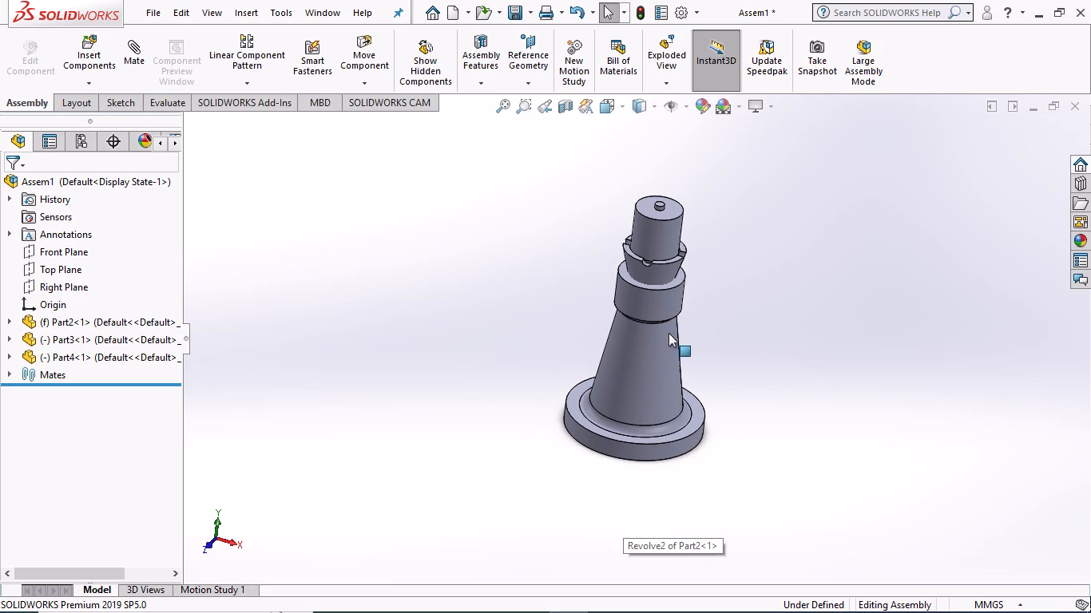
pyautogui.moveTo(765, 350); pyautogui.dragTo(371, 386, button='middle')
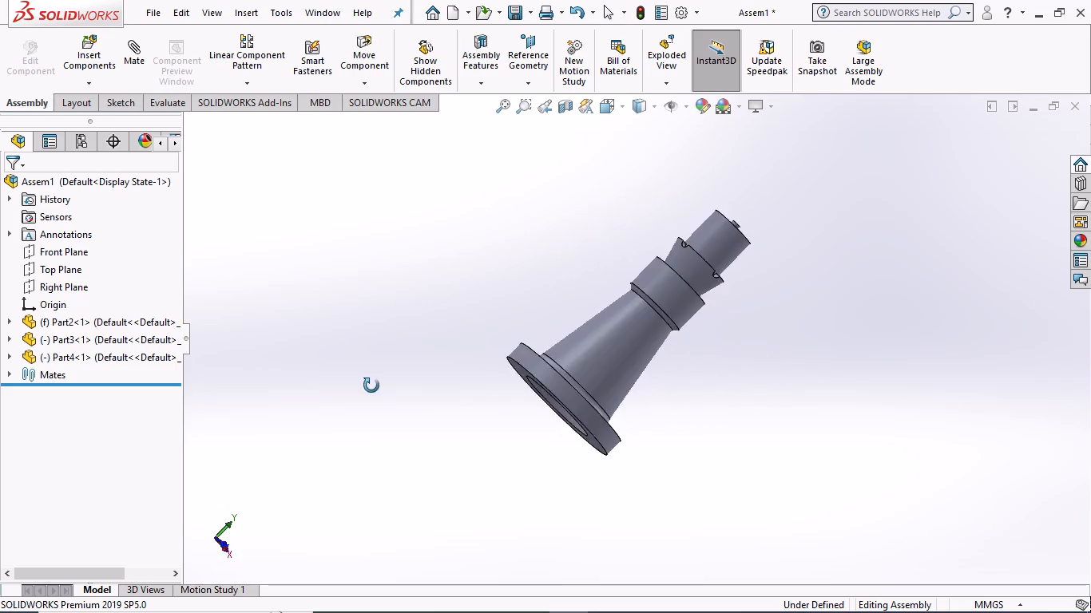
pyautogui.moveTo(371, 386); pyautogui.dragTo(535, 285, button='middle')
pyautogui.moveTo(507, 255); pyautogui.dragTo(481, 214, button='middle')
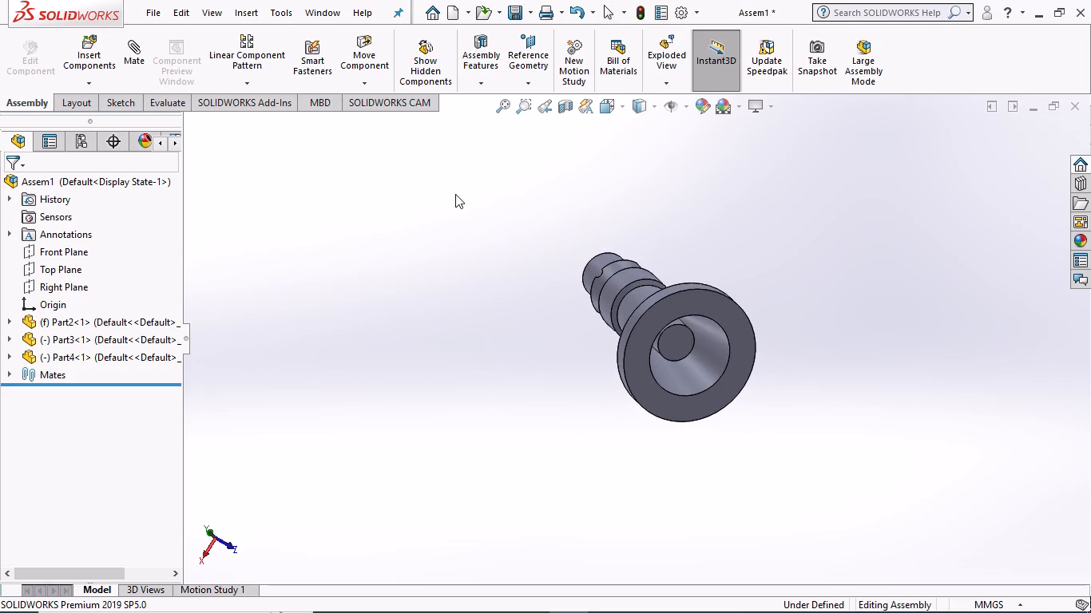
# Save the assembly as Assem1 in the assembly 2 folder without rebuilding the document.
pyautogui.moveTo(429, 193); pyautogui.dragTo(413, 203, button='middle')
pyautogui.moveTo(470, 256); pyautogui.dragTo(409, 492, button='middle')
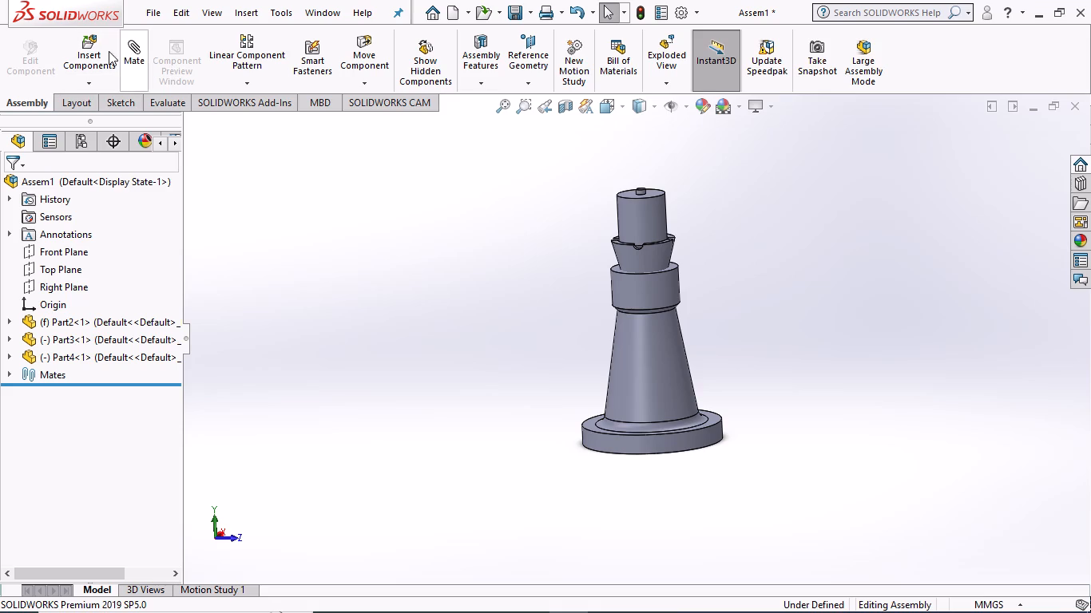
pyautogui.click(151, 11)
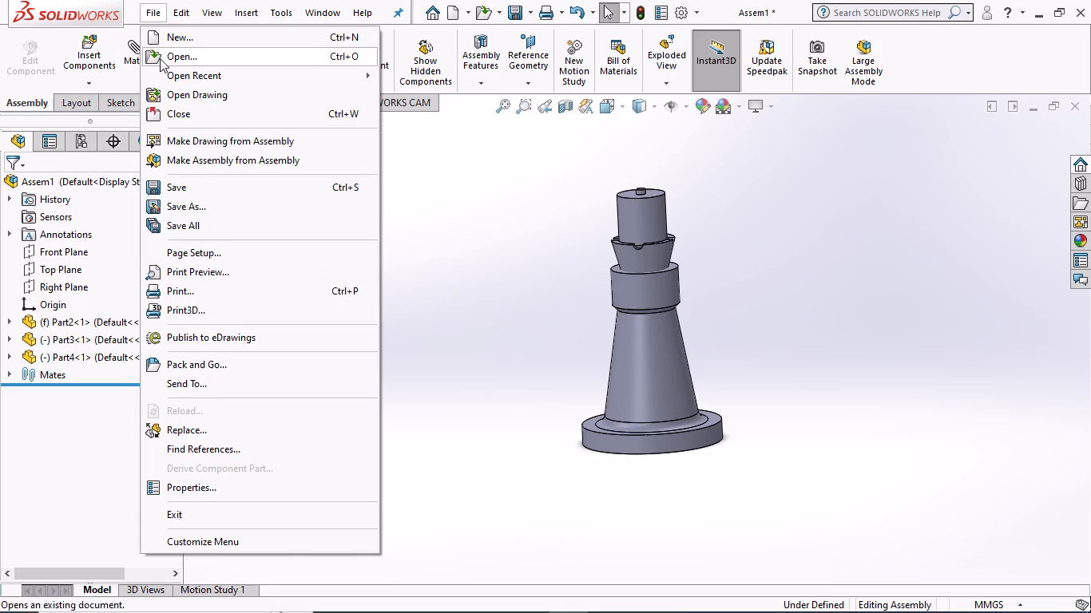
pyautogui.click(191, 210)
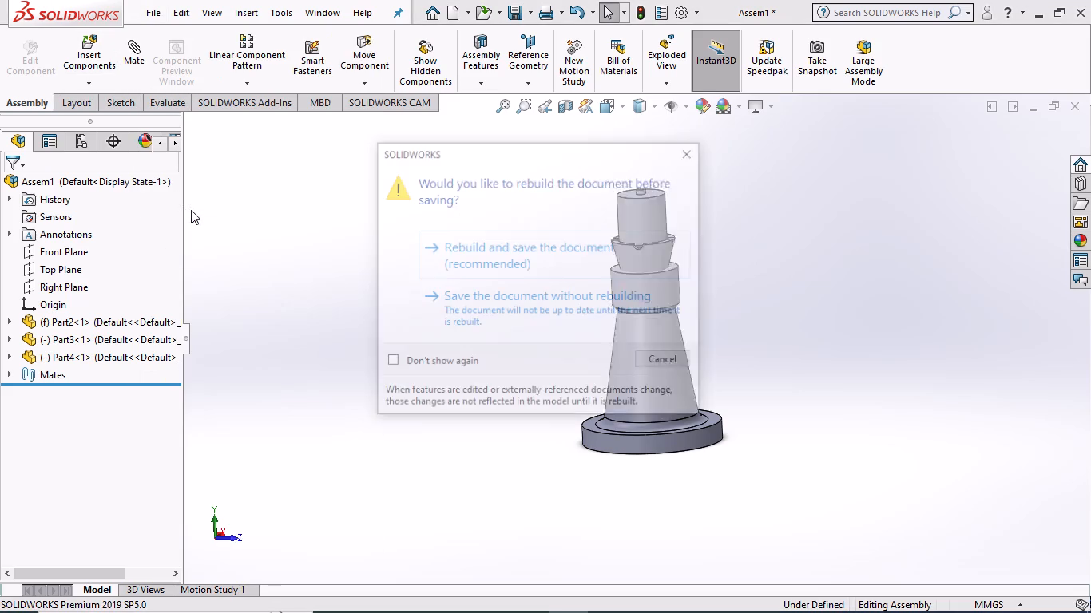
pyautogui.click(451, 310)
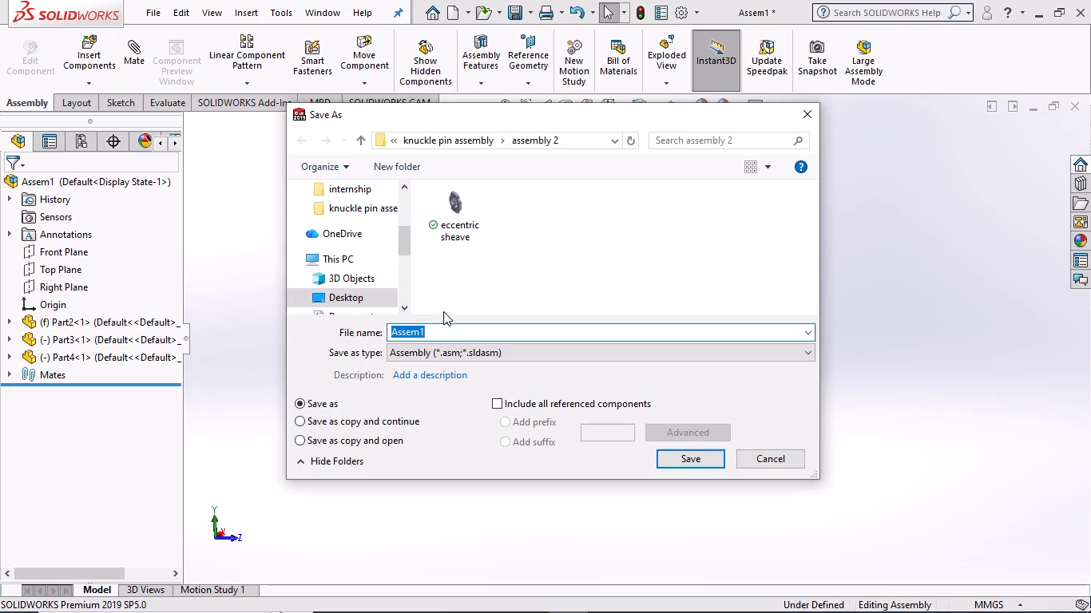
pyautogui.click(685, 457)
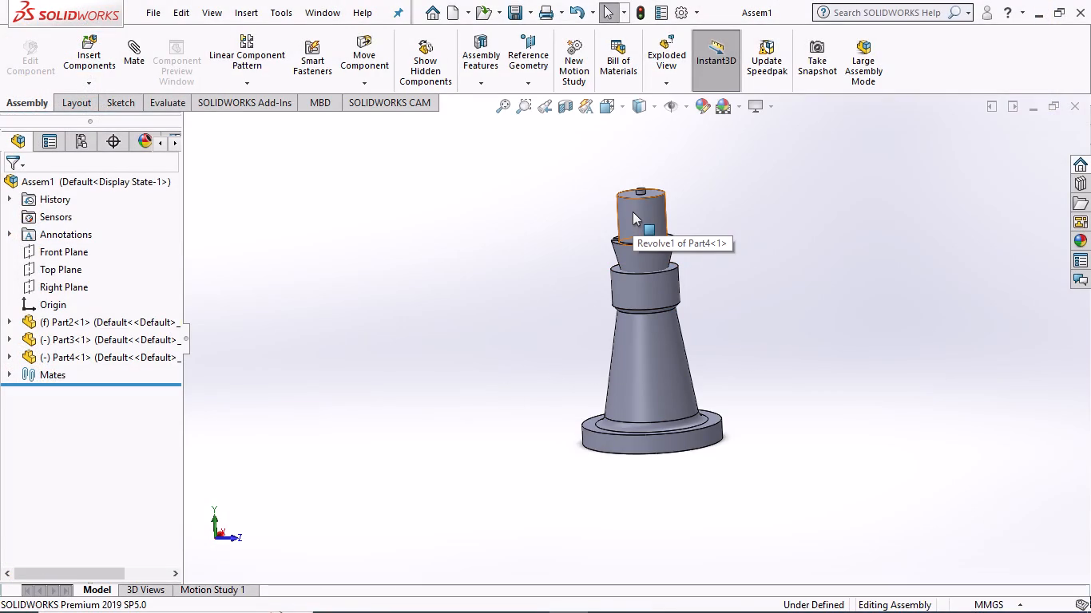
# Slide the Part4 cylinder up and down along its axis to test its travel through Part3's collar and Part2's body.
pyautogui.moveTo(640, 215); pyautogui.dragTo(645, 167)
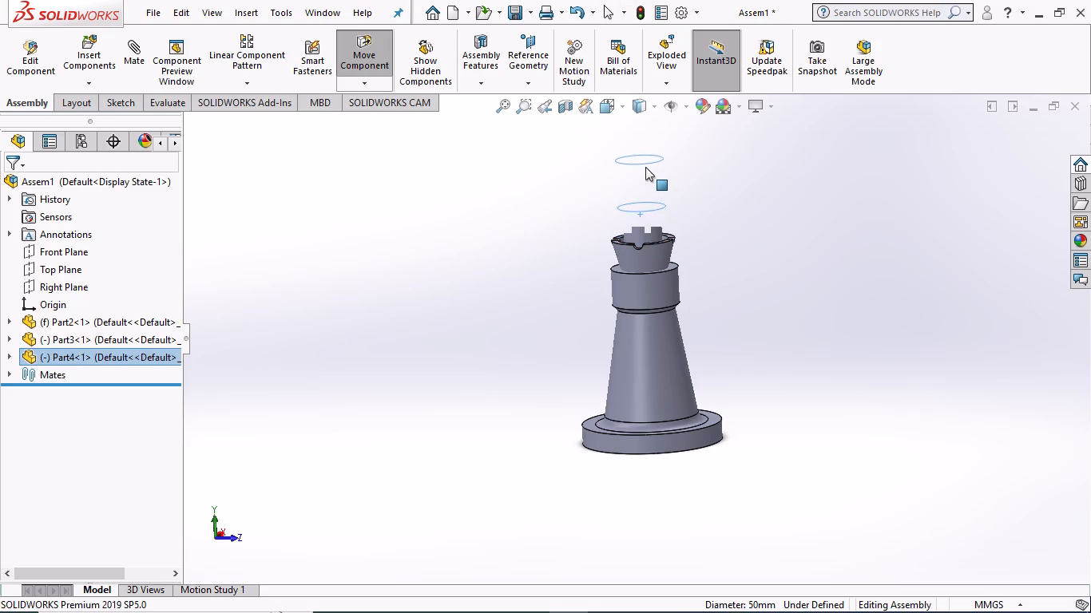
pyautogui.moveTo(645, 167); pyautogui.dragTo(650, 217)
pyautogui.click(650, 217)
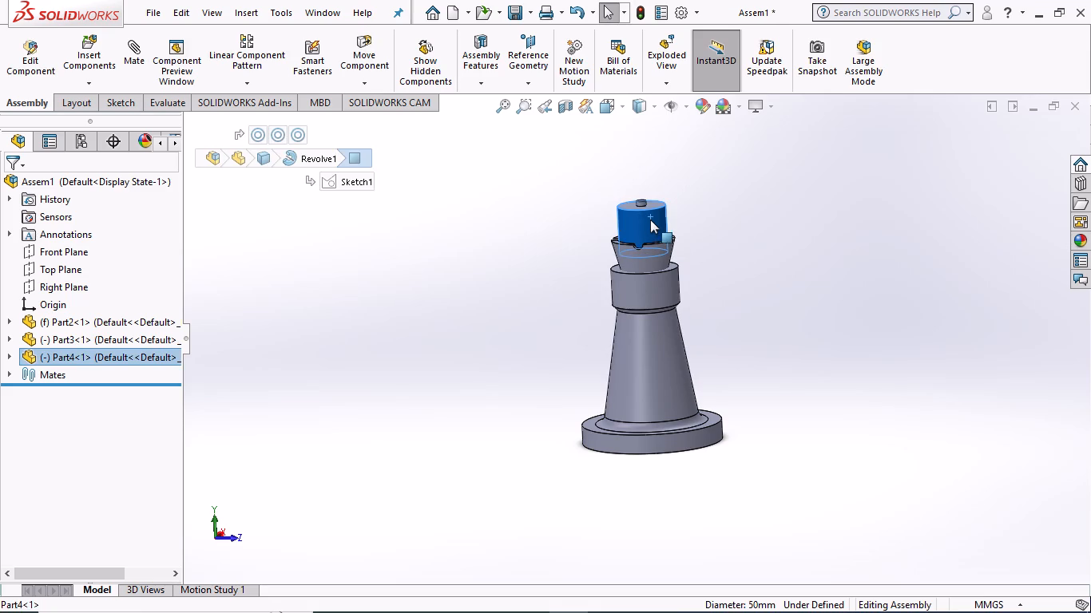
pyautogui.moveTo(646, 219); pyautogui.dragTo(563, 232)
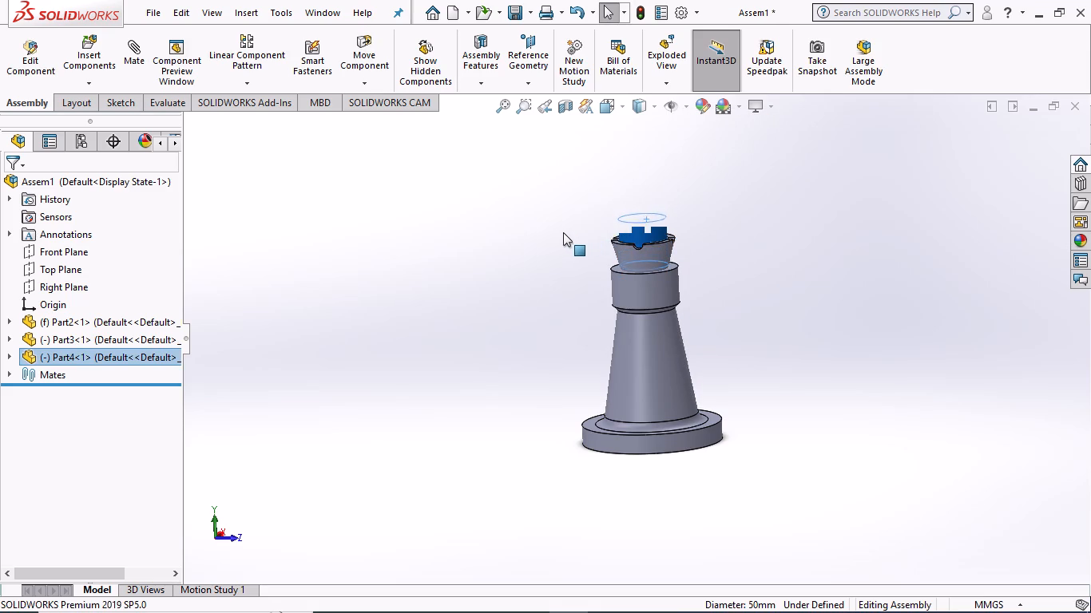
pyautogui.moveTo(563, 232); pyautogui.dragTo(539, 398)
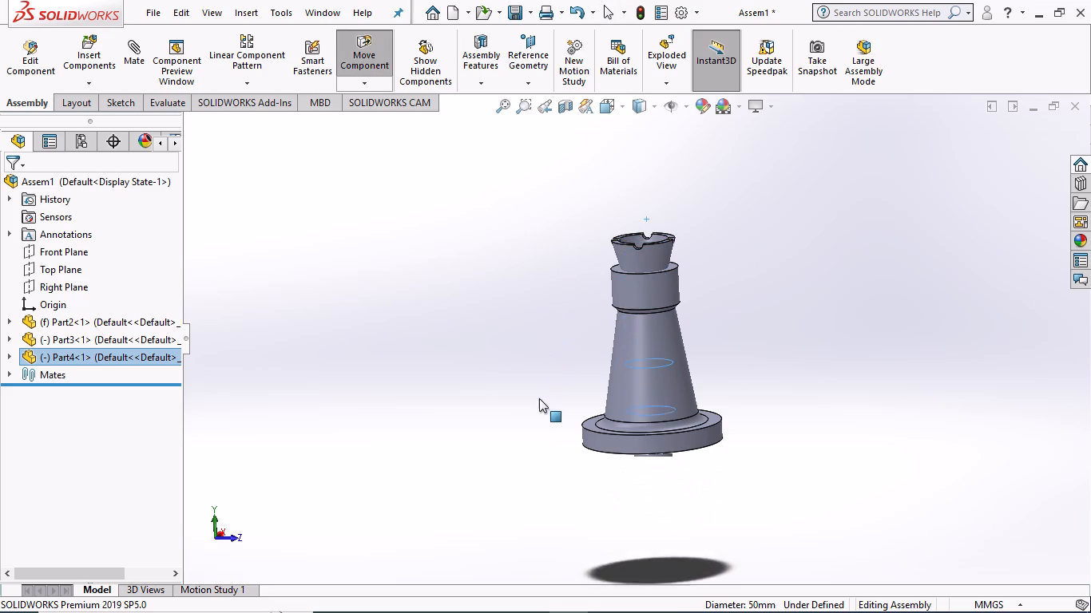
pyautogui.moveTo(539, 398); pyautogui.dragTo(530, 296)
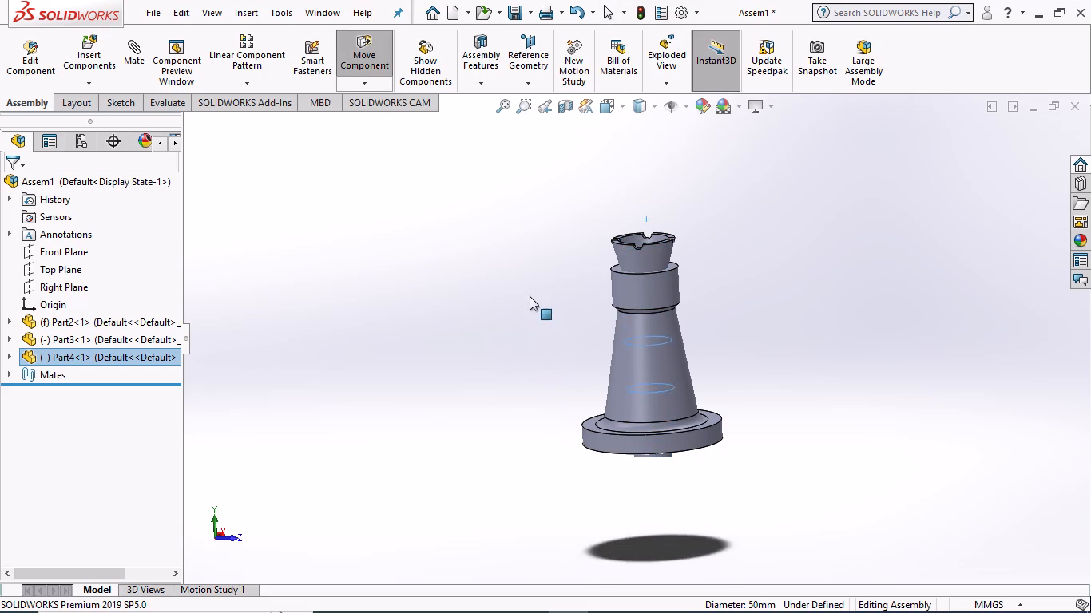
pyautogui.moveTo(530, 296); pyautogui.dragTo(516, 208)
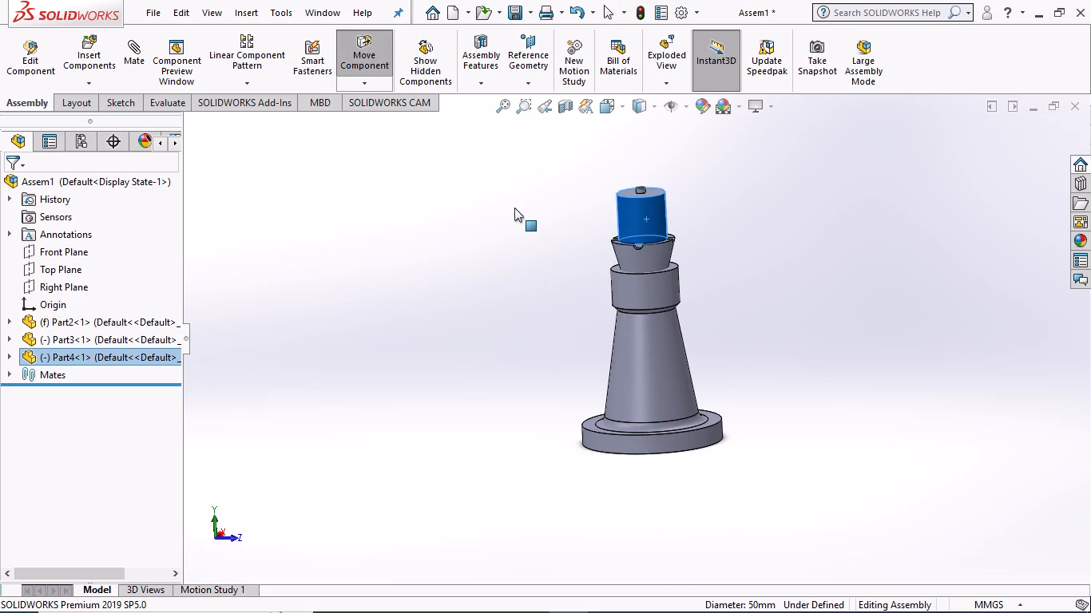
pyautogui.click(442, 326)
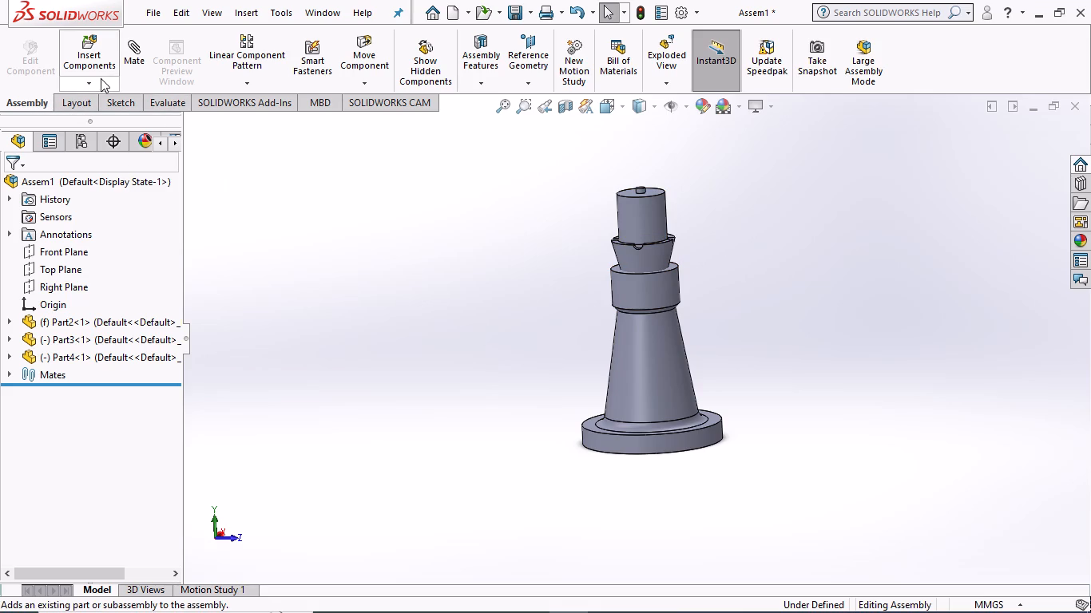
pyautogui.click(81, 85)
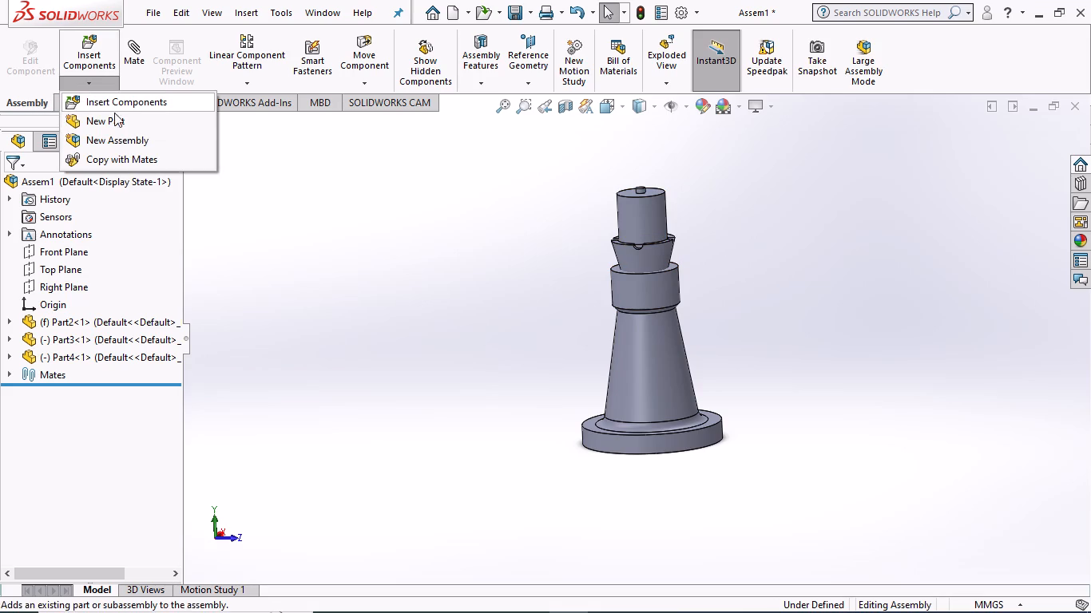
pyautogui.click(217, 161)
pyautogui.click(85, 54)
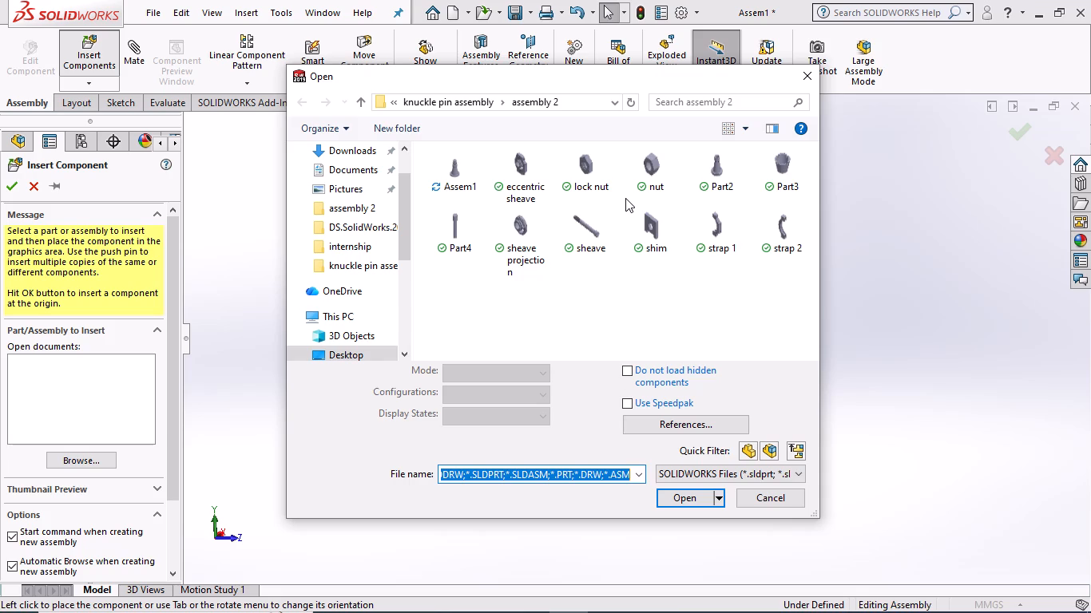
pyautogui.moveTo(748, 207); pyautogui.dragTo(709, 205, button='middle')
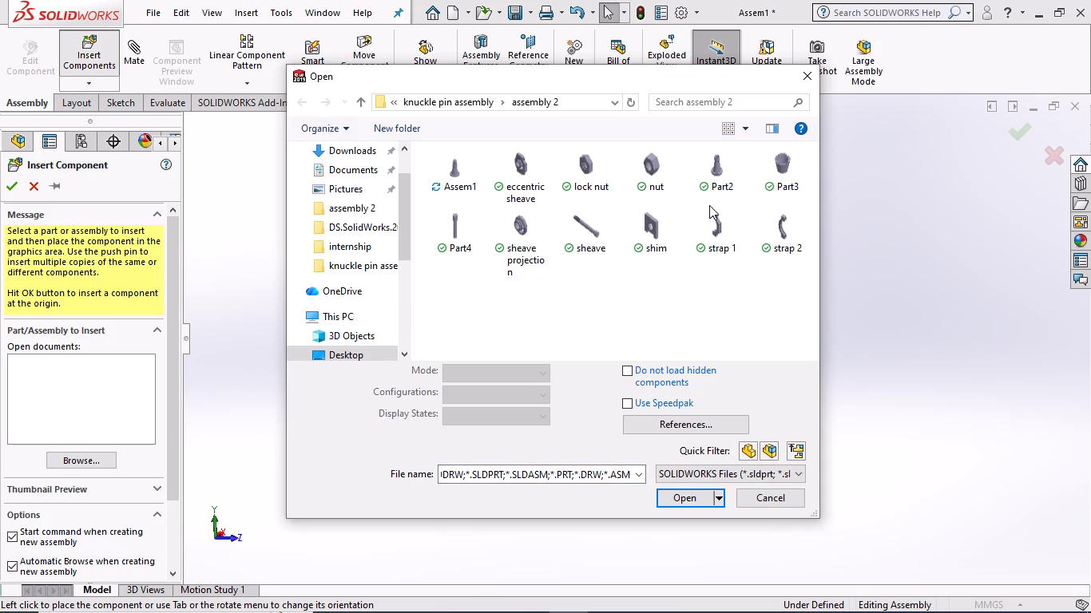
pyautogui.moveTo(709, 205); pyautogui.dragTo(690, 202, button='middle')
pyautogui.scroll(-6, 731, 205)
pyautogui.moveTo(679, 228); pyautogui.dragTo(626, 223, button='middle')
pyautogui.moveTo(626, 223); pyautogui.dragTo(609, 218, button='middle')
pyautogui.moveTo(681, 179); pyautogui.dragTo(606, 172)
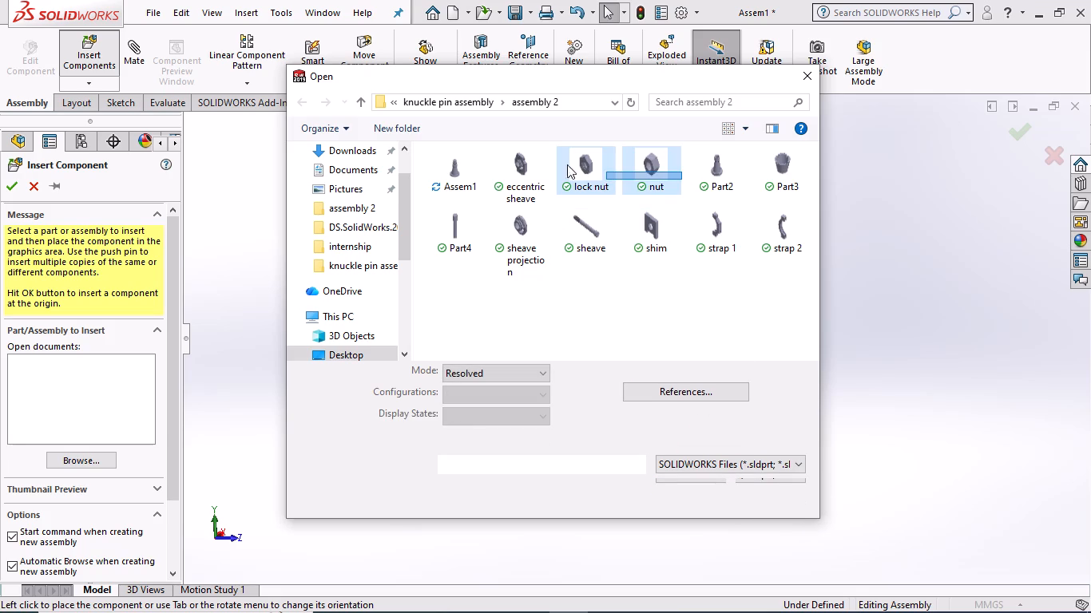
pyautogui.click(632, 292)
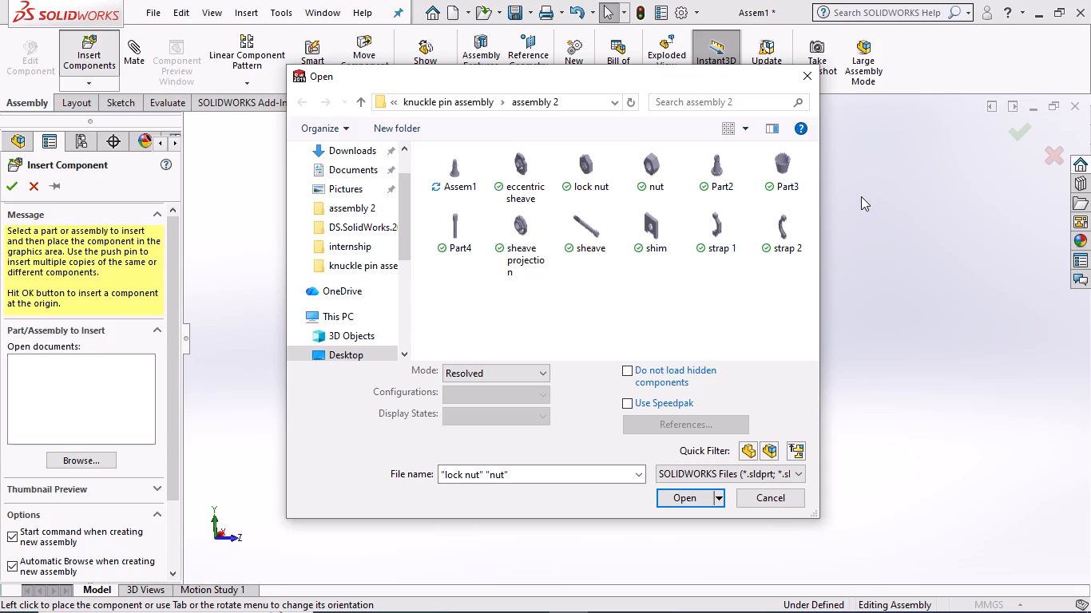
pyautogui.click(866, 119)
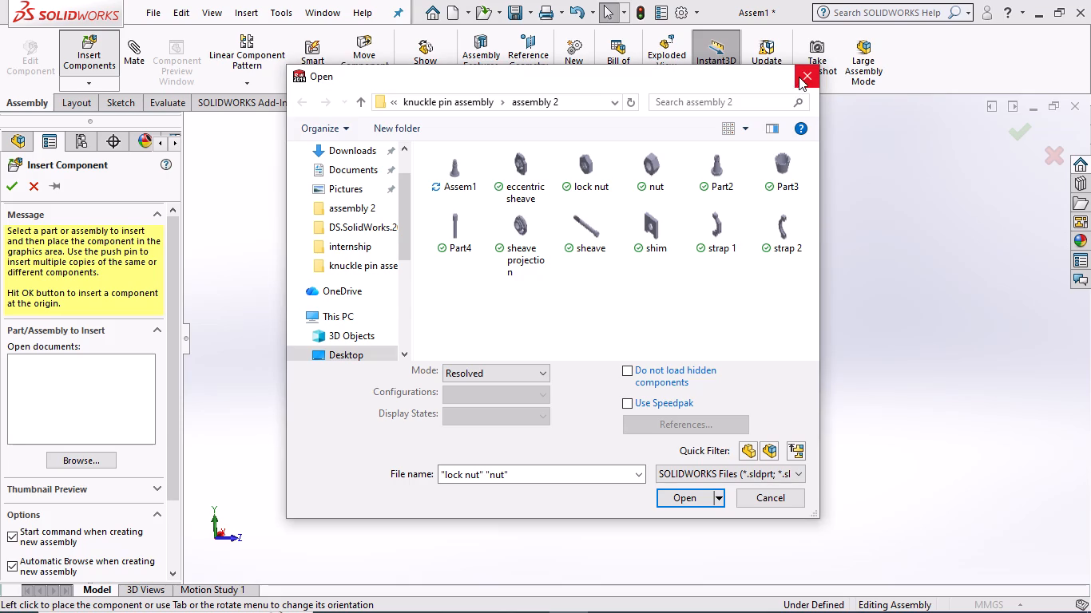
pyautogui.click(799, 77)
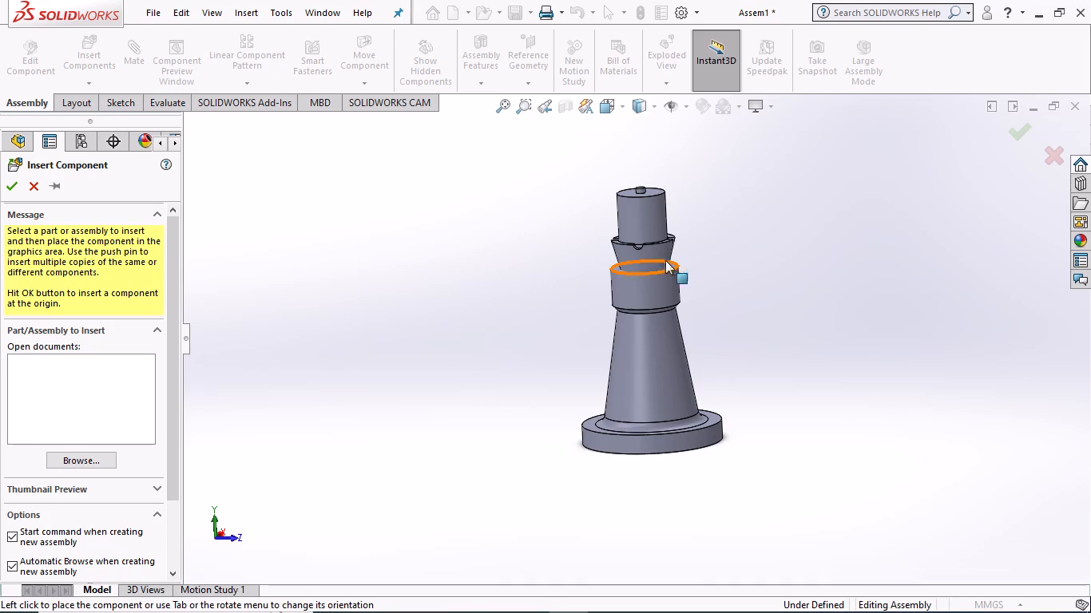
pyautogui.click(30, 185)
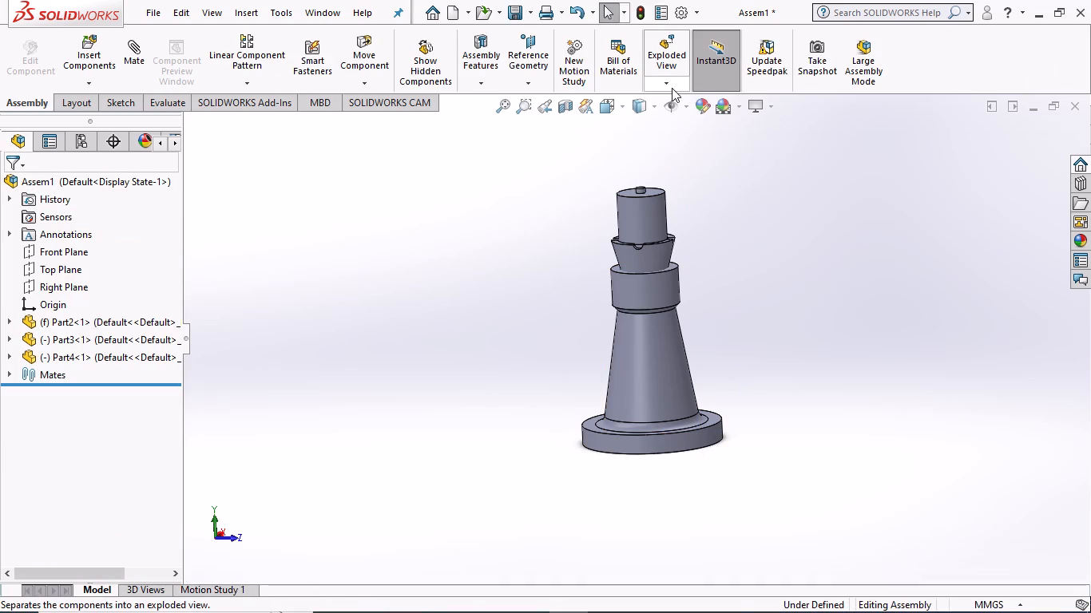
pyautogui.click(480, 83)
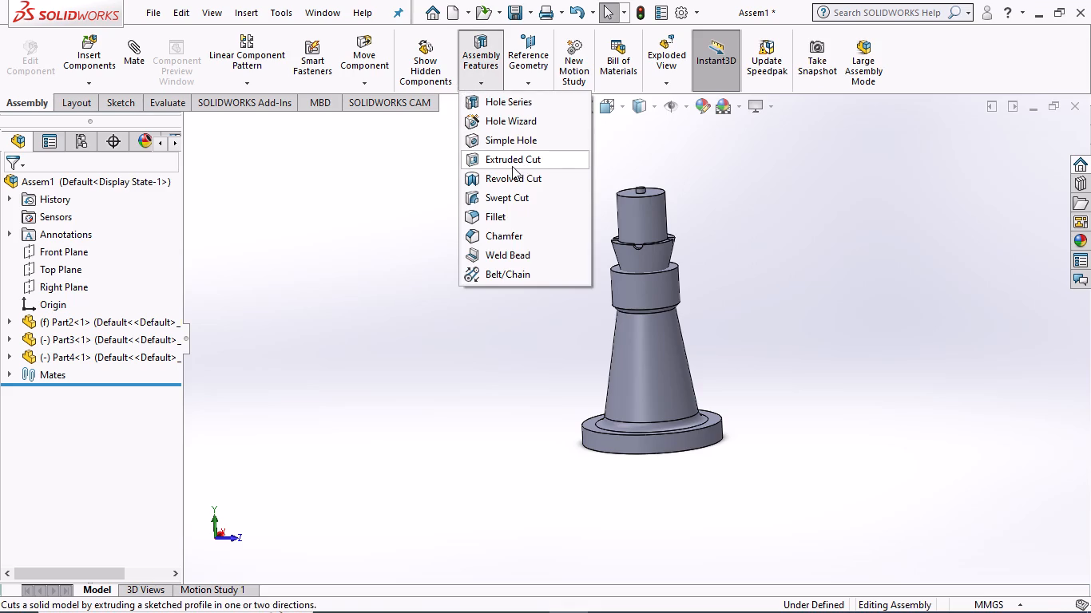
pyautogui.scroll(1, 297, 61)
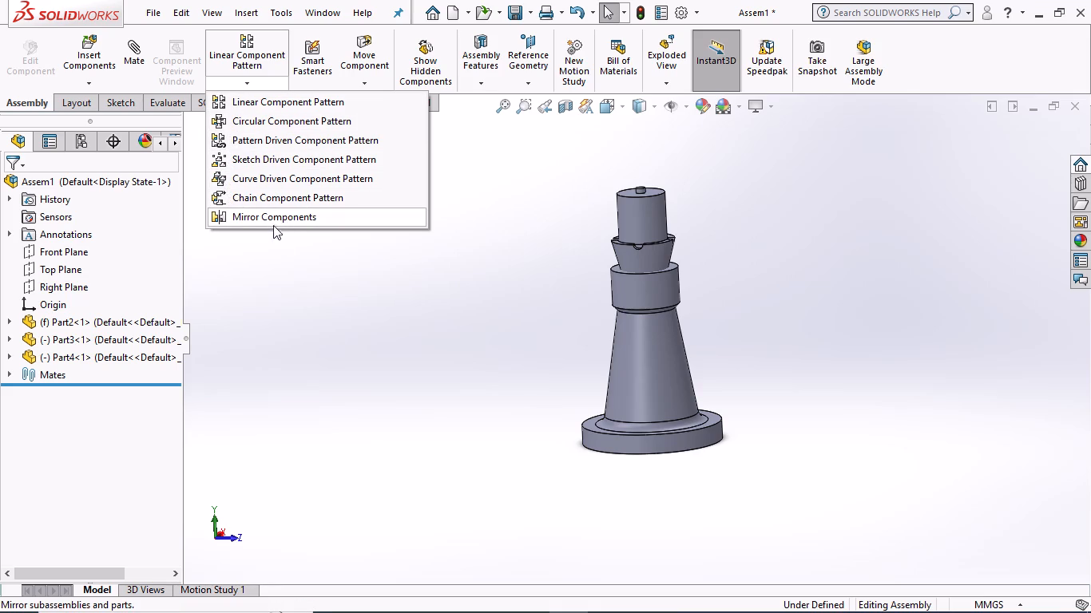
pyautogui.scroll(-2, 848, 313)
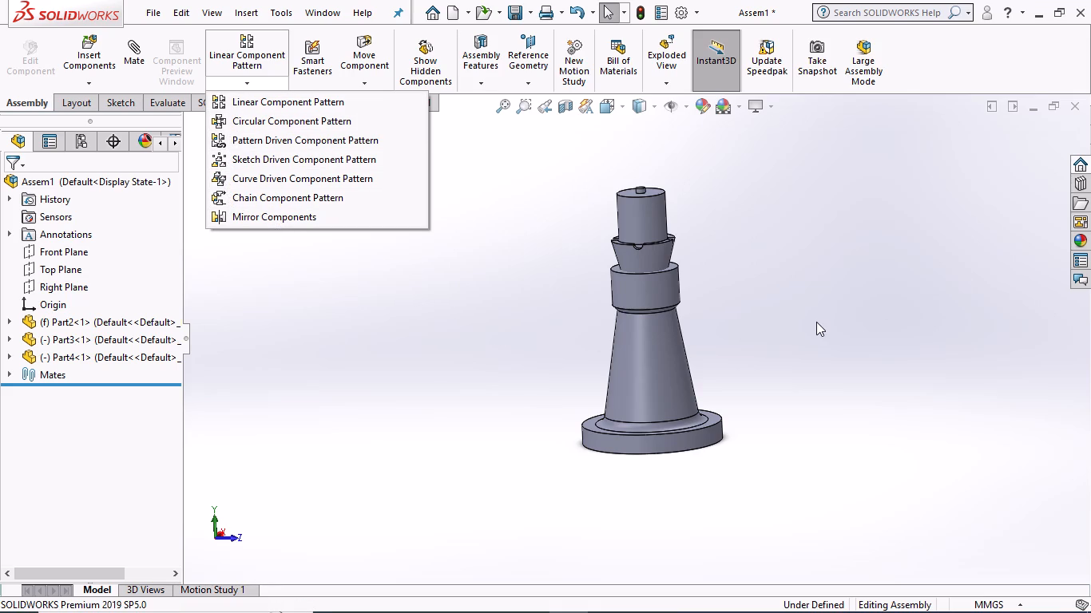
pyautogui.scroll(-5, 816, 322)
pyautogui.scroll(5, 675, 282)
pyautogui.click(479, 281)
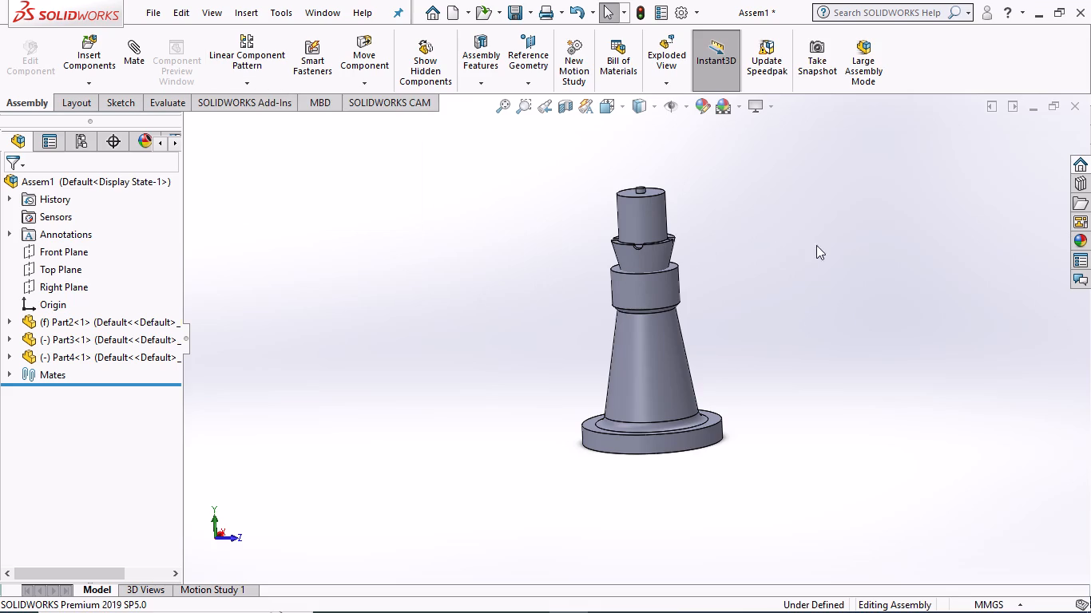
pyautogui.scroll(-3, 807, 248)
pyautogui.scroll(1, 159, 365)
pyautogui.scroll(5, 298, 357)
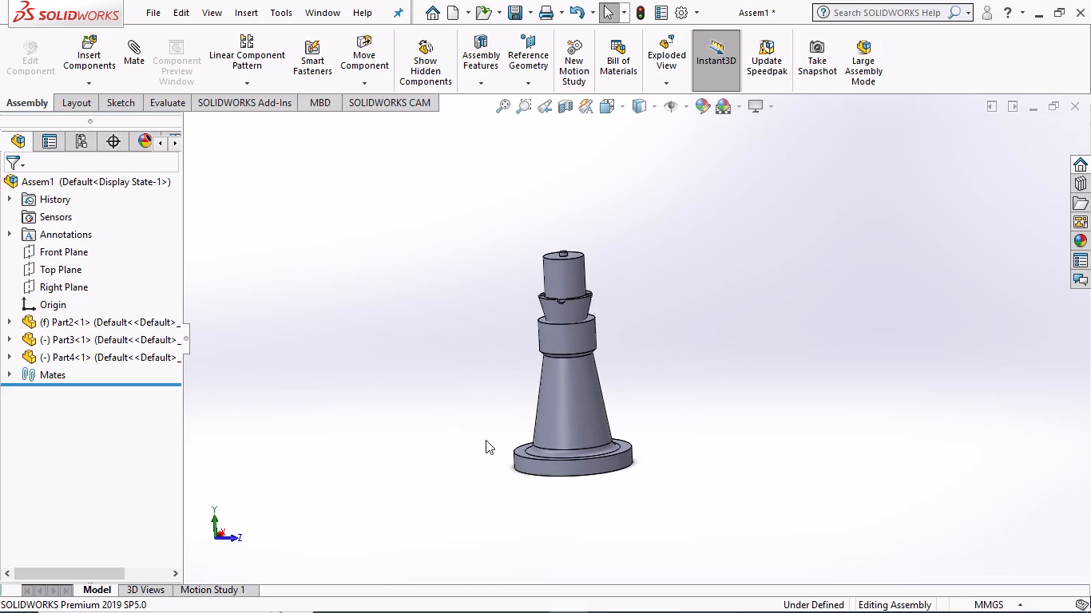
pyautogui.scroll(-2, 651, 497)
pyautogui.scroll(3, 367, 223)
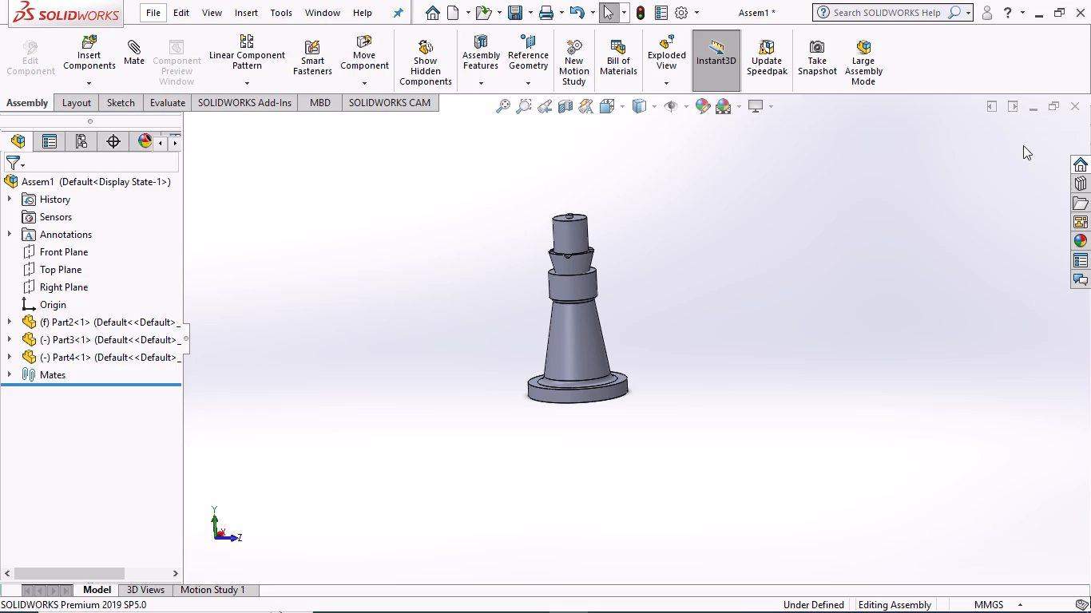
# Activate the Toolbox add-in from the Design Library.
pyautogui.click(1075, 184)
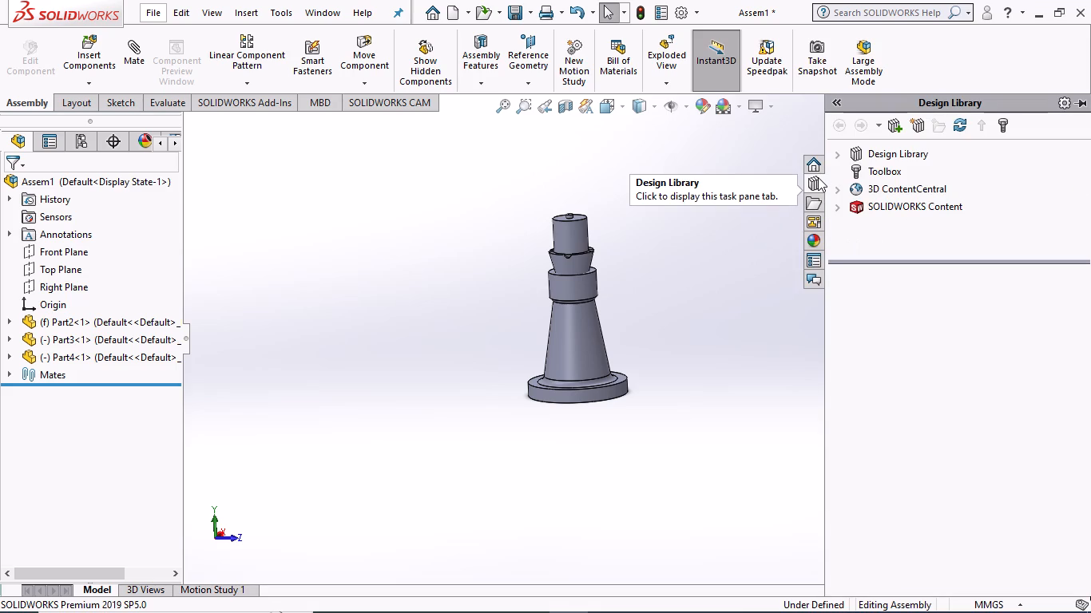
pyautogui.click(889, 173)
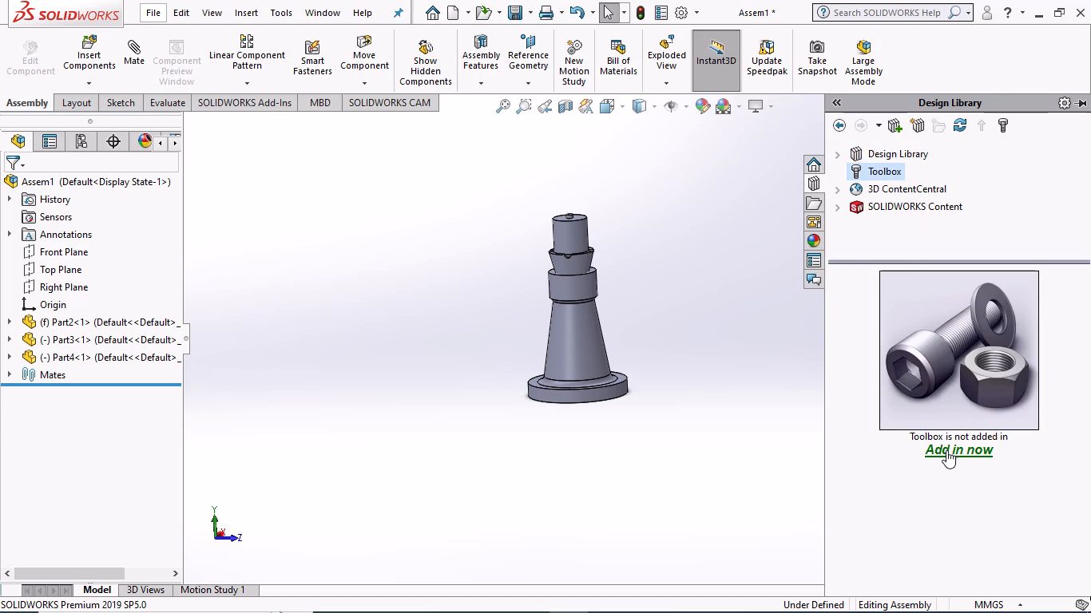
pyautogui.click(946, 450)
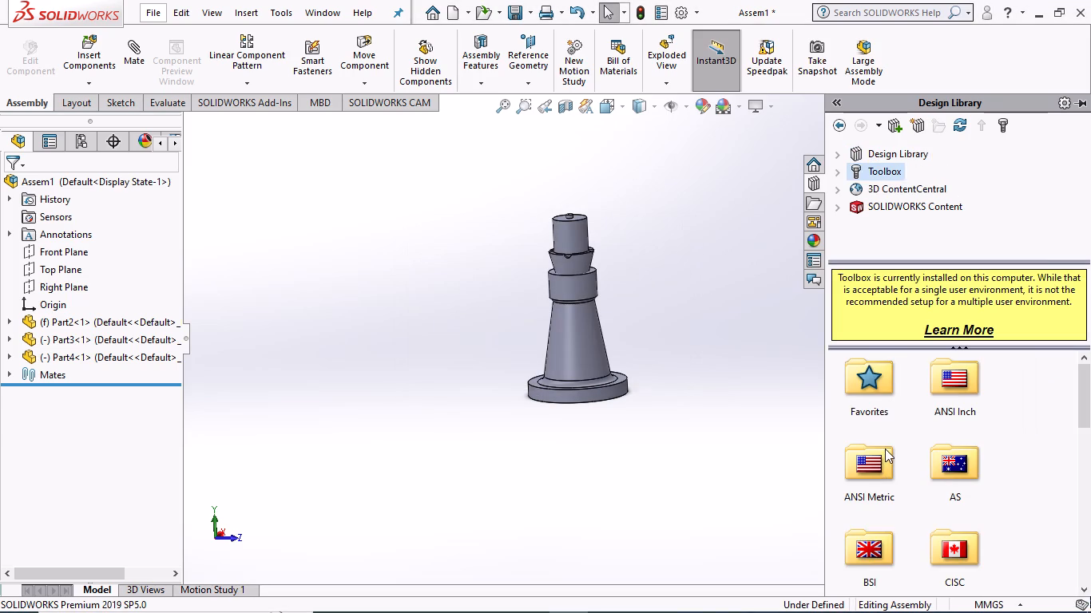
# Look through the Toolbox standards folders, select the IS folder and consult the Toolbox setup help, closing both when finished.
pyautogui.scroll(-2, 910, 489)
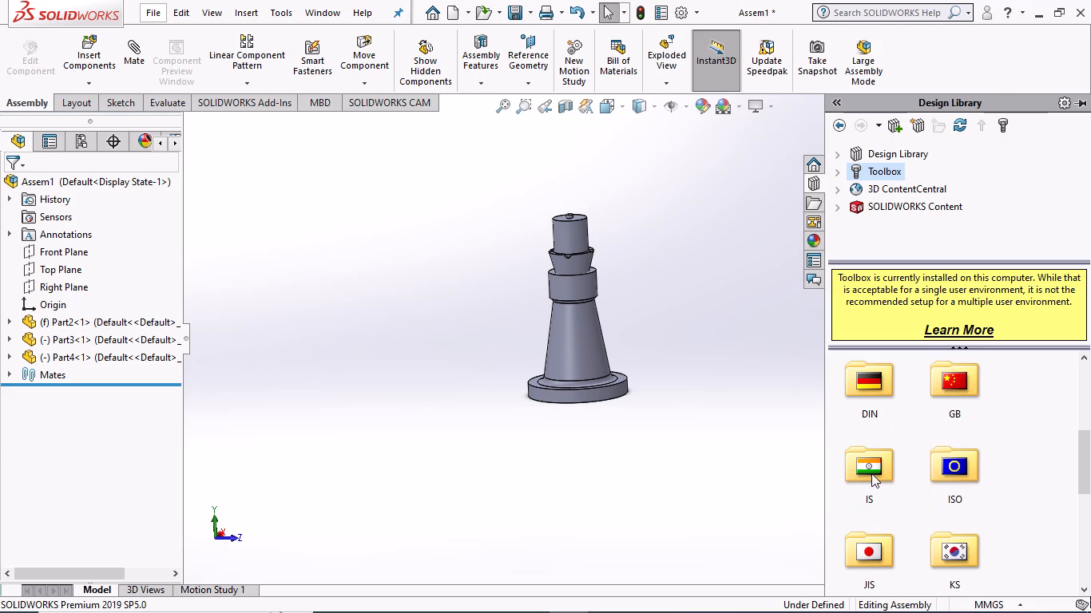
pyautogui.click(871, 473)
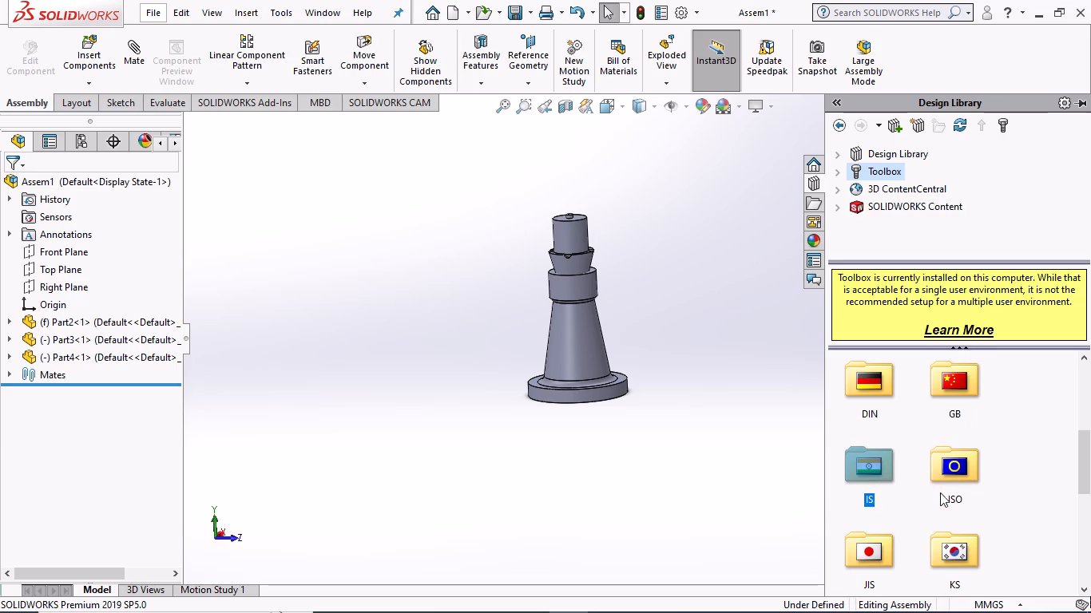
pyautogui.click(864, 470)
pyautogui.moveTo(963, 332); pyautogui.dragTo(954, 331)
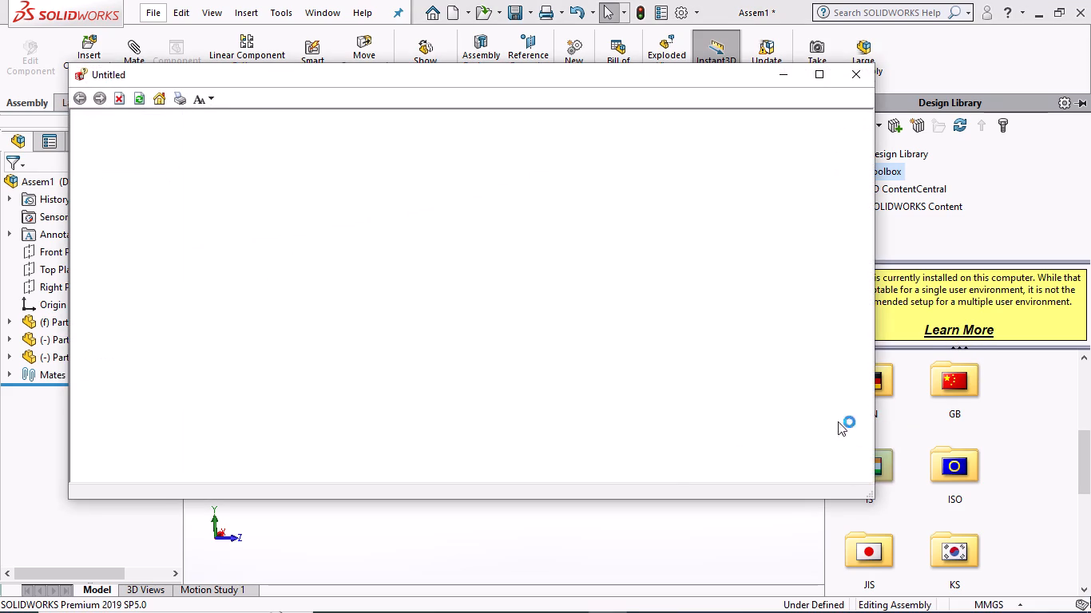
pyautogui.click(855, 75)
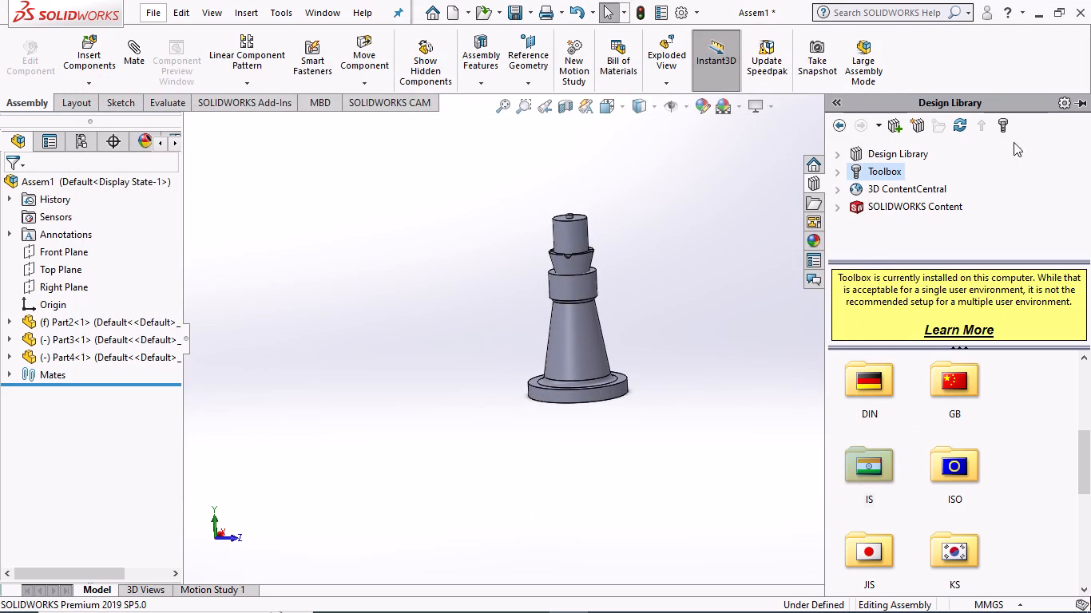
pyautogui.click(752, 282)
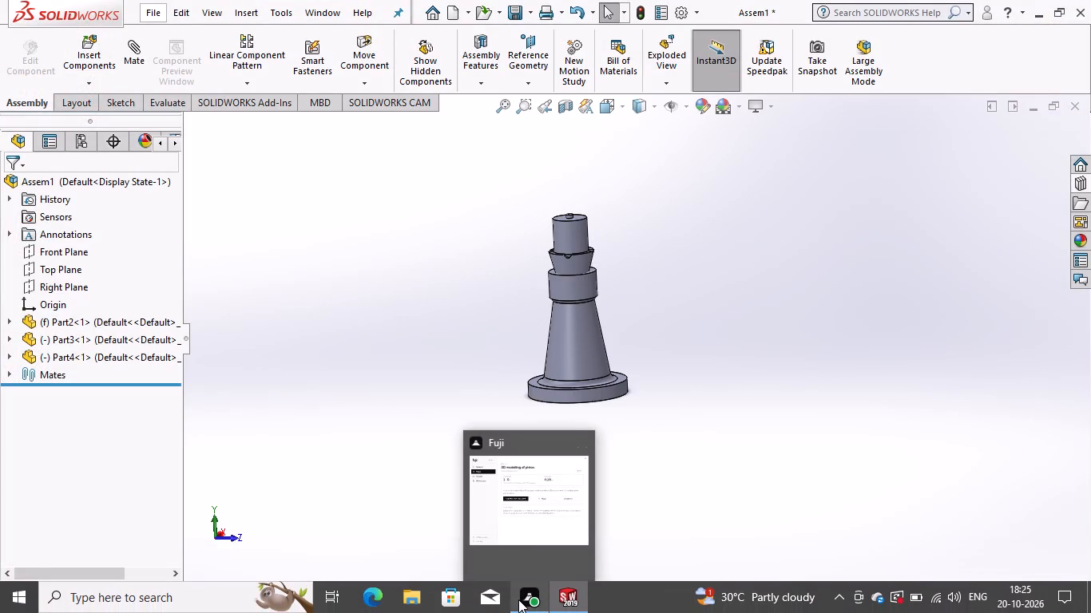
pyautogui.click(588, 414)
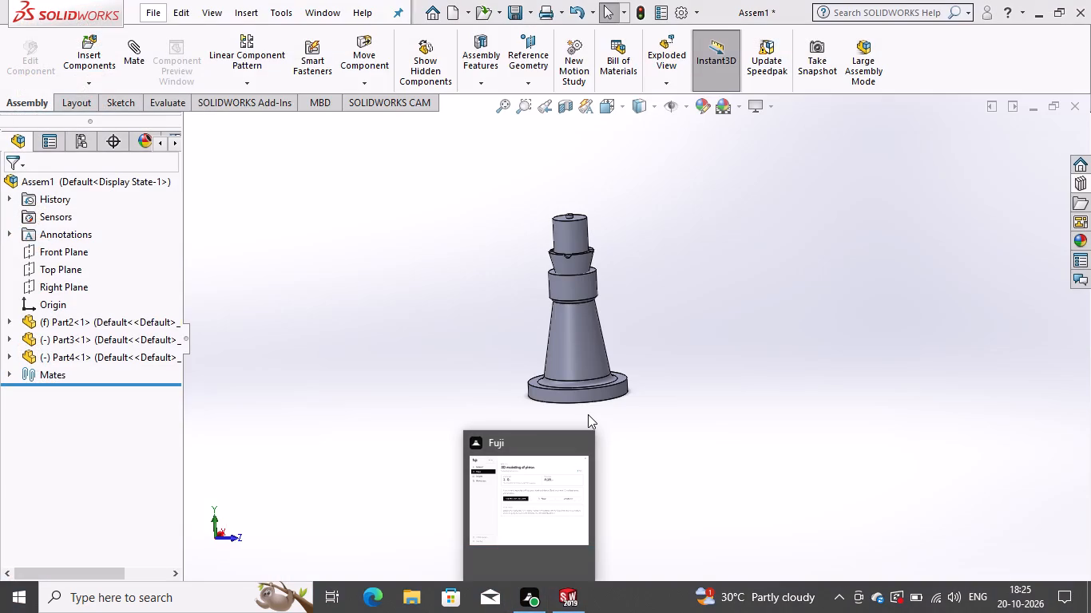
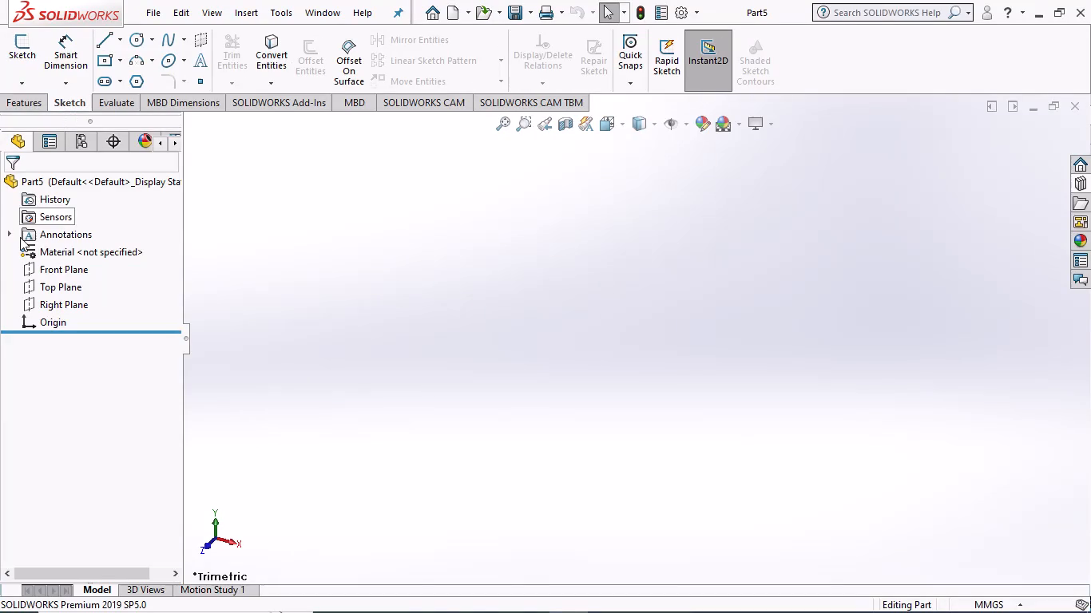
# Start a sketch on the Front Plane of Part5 and draw a vertical centerline about 207 mm long through the origin.
pyautogui.click(29, 267)
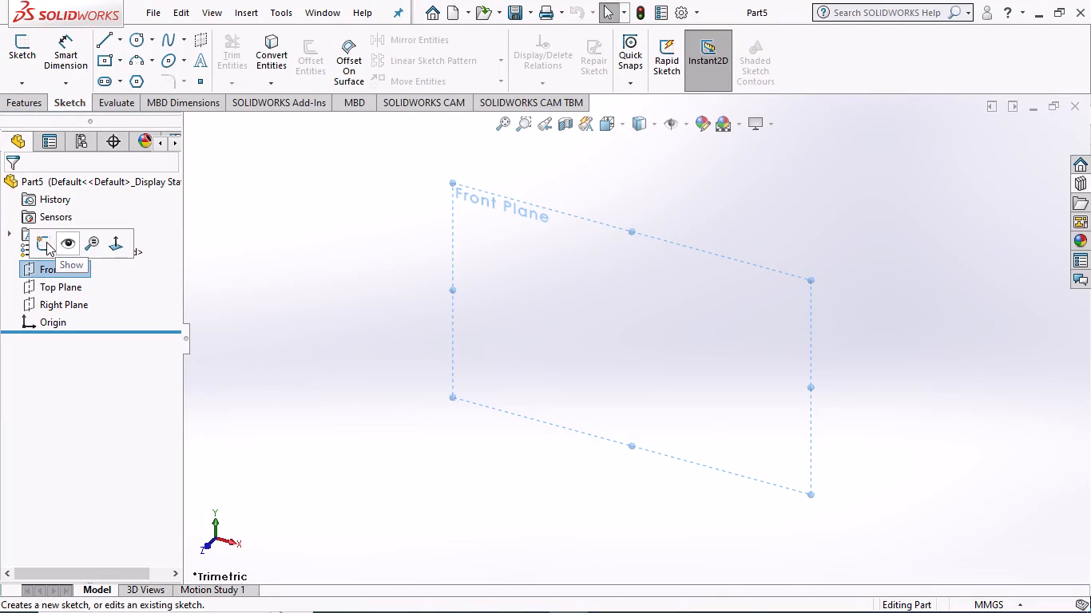
pyautogui.click(46, 242)
pyautogui.click(382, 340)
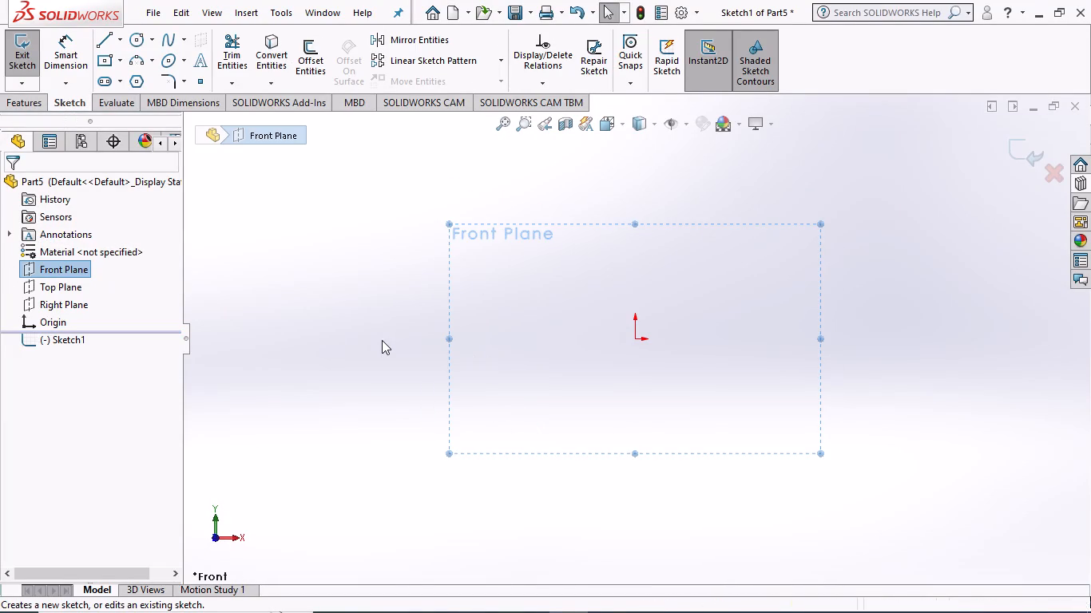
pyautogui.click(121, 47)
pyautogui.click(124, 84)
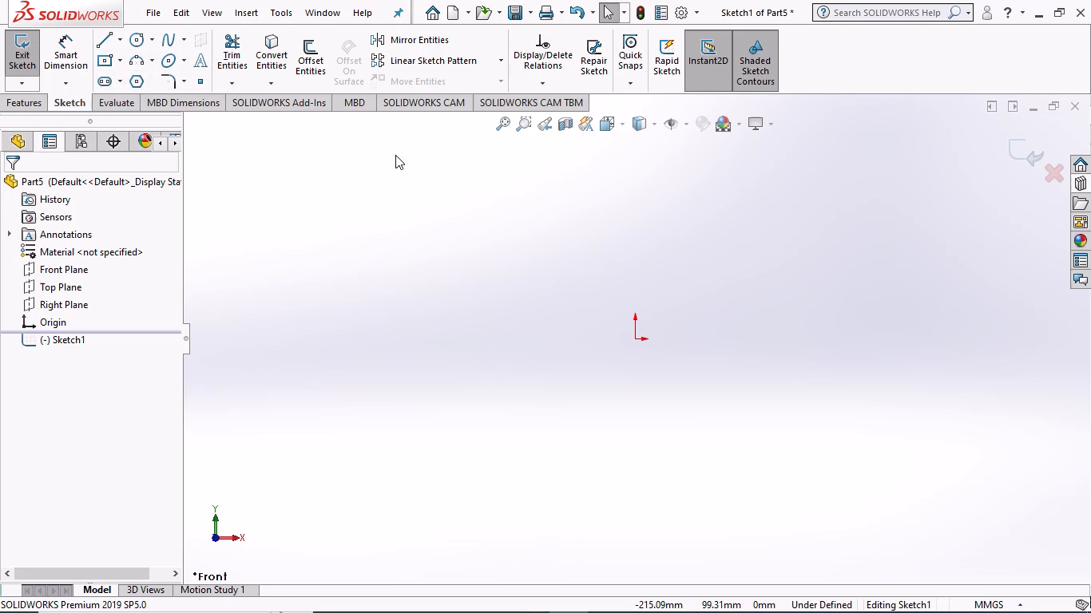
pyautogui.click(634, 139)
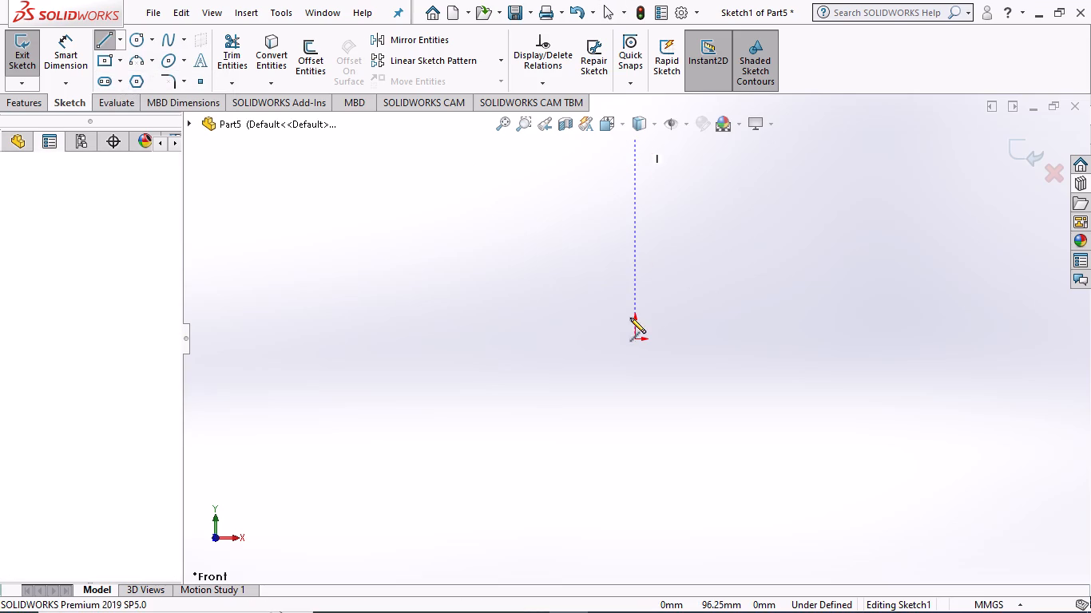
pyautogui.click(638, 570)
pyautogui.press('Escape')
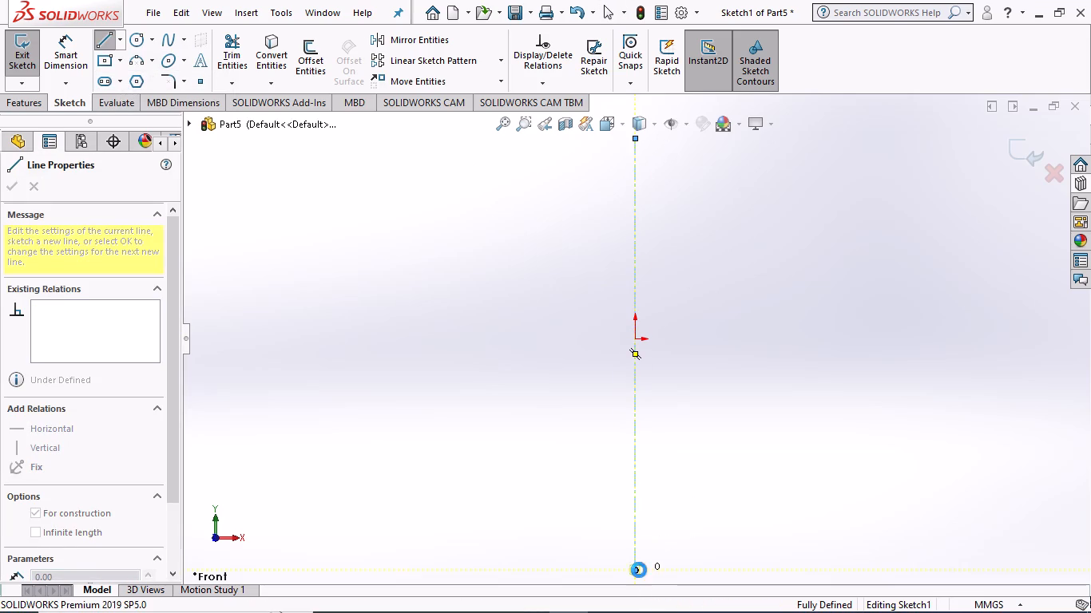
# Draw a horizontal centerline through the origin, crossing the vertical centerline and extending well beyond it on both sides.
pyautogui.click(117, 40)
pyautogui.click(122, 83)
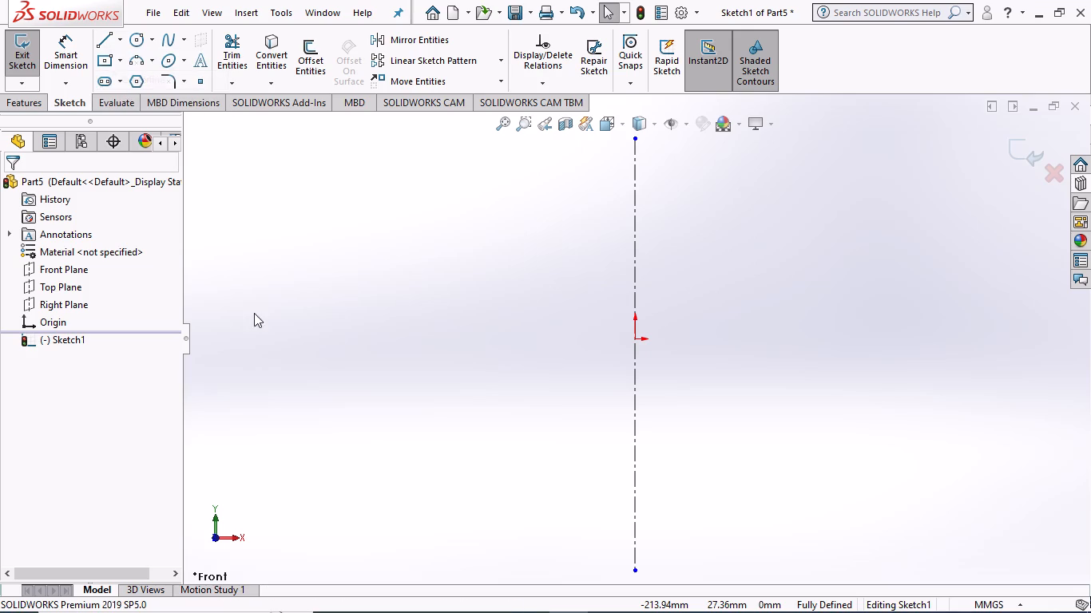
pyautogui.click(214, 341)
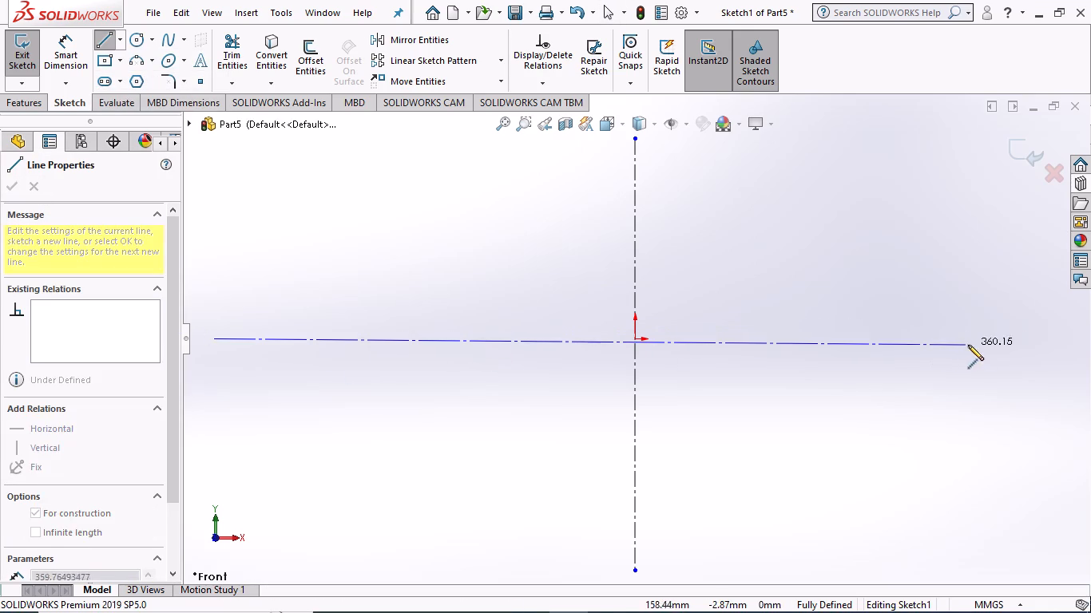
pyautogui.click(1002, 343)
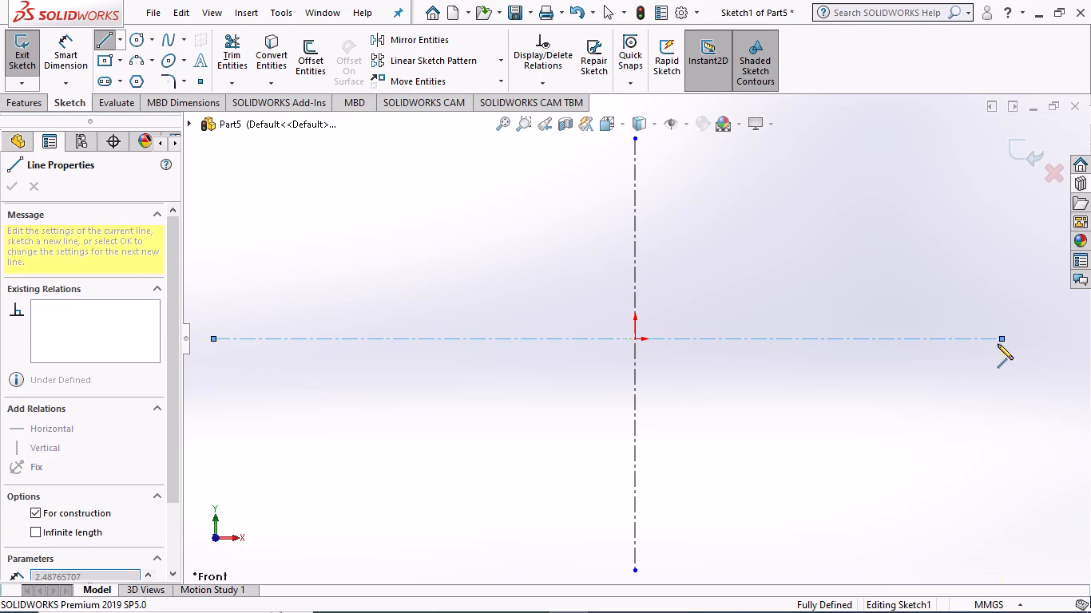
pyautogui.press('Escape')
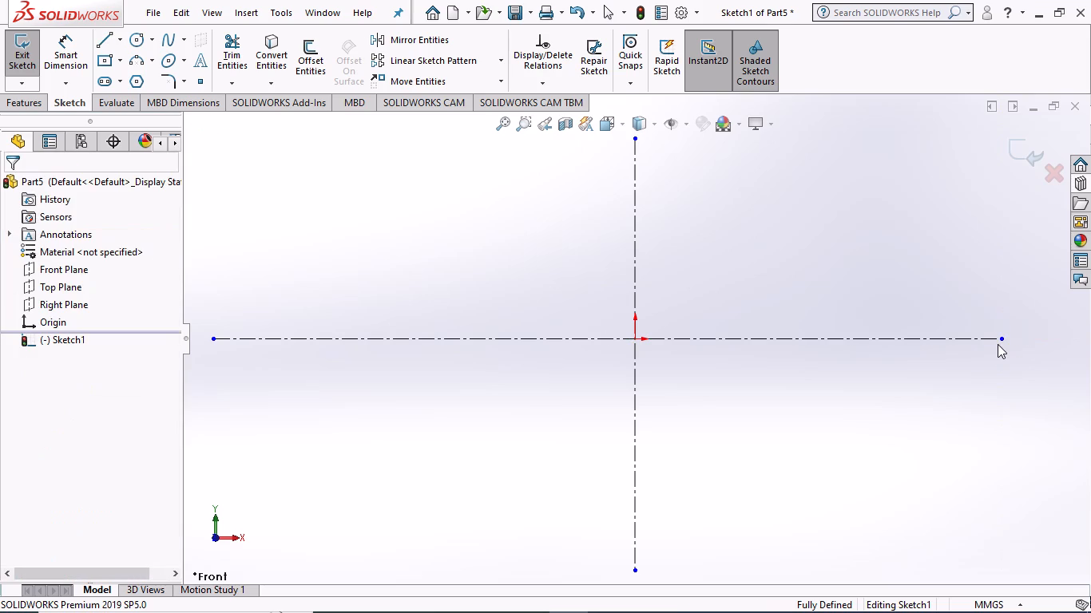
# Sketch a circle of about 24.6 mm radius centred on the origin.
pyautogui.scroll(1, 895, 321)
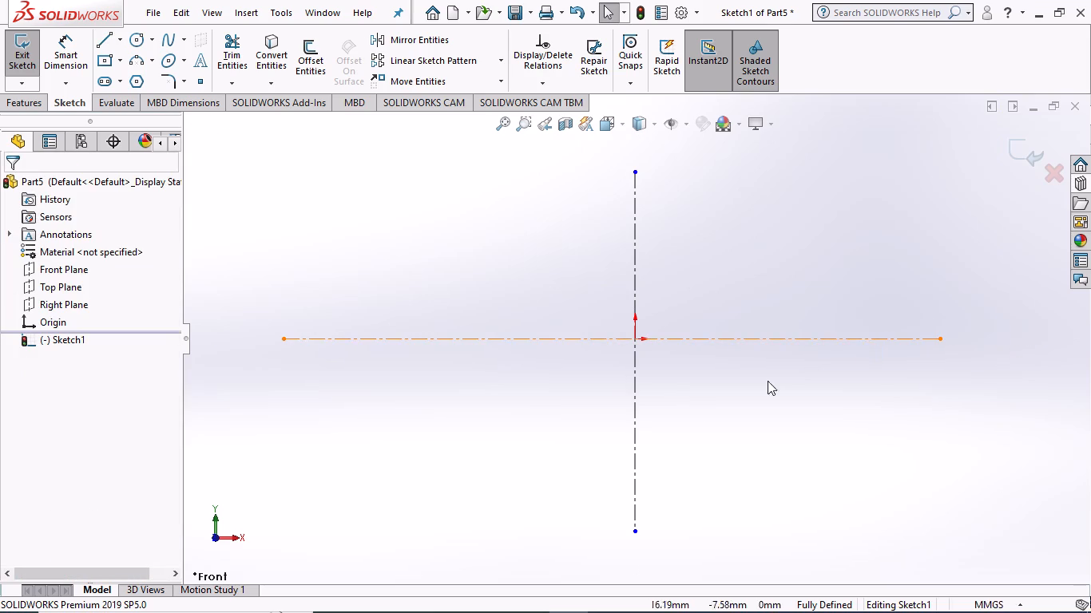
pyautogui.scroll(-1, 665, 397)
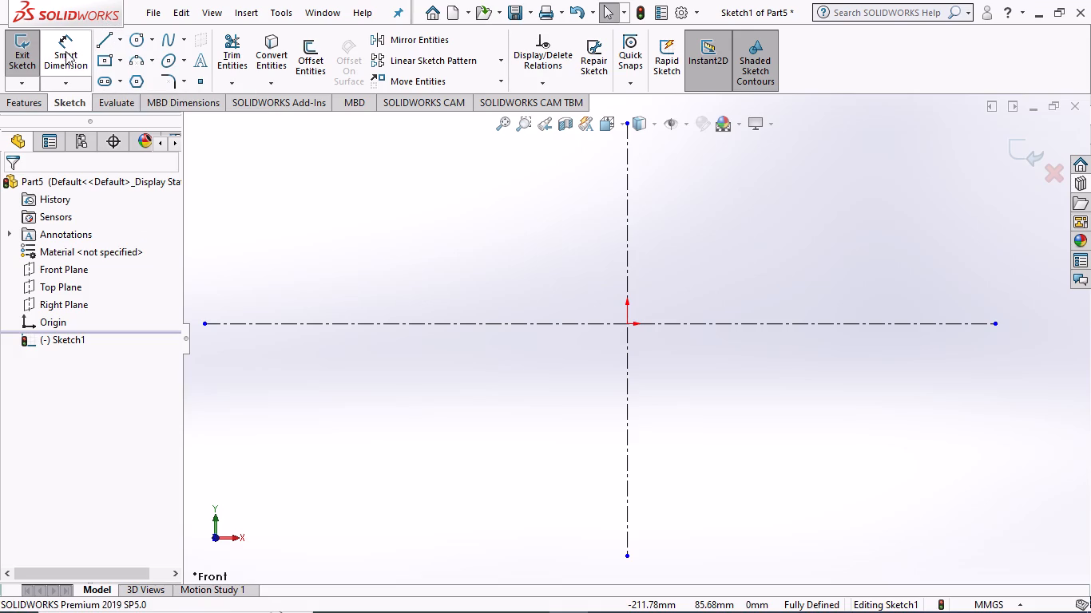
pyautogui.click(135, 43)
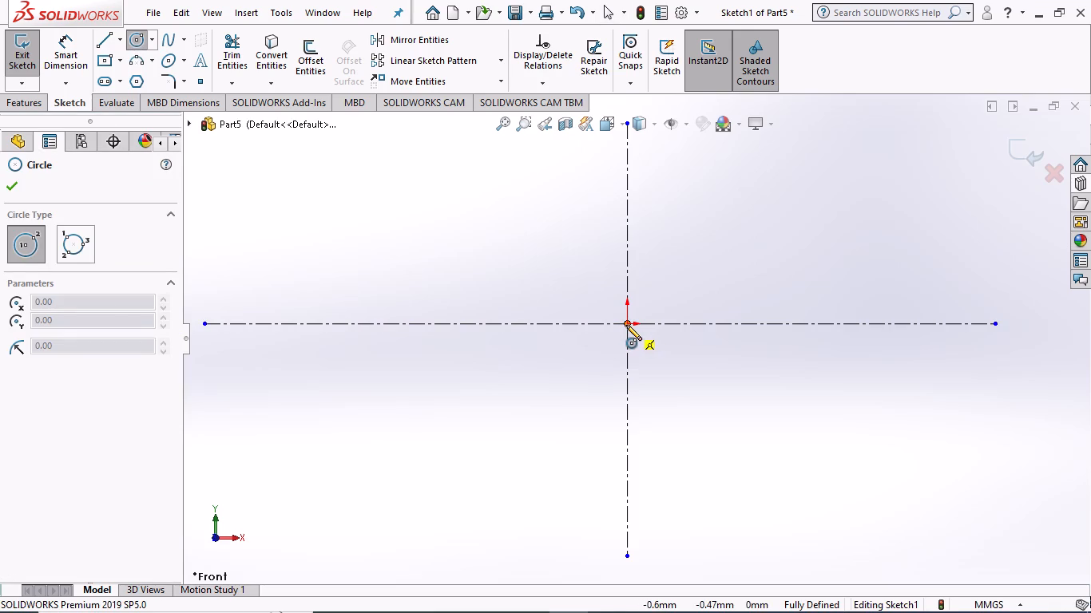
pyautogui.click(626, 325)
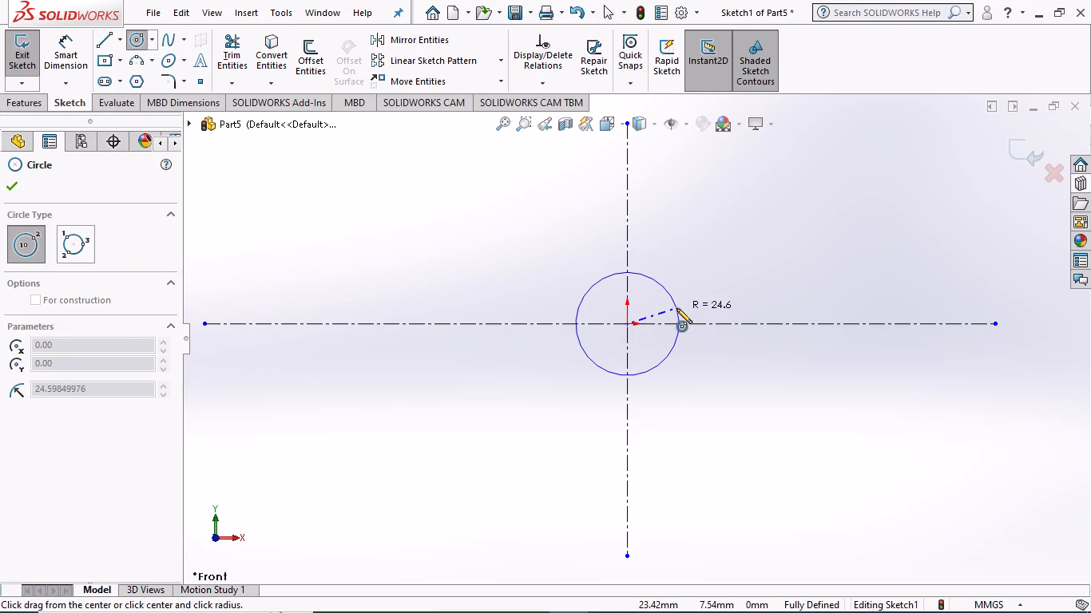
pyautogui.click(676, 308)
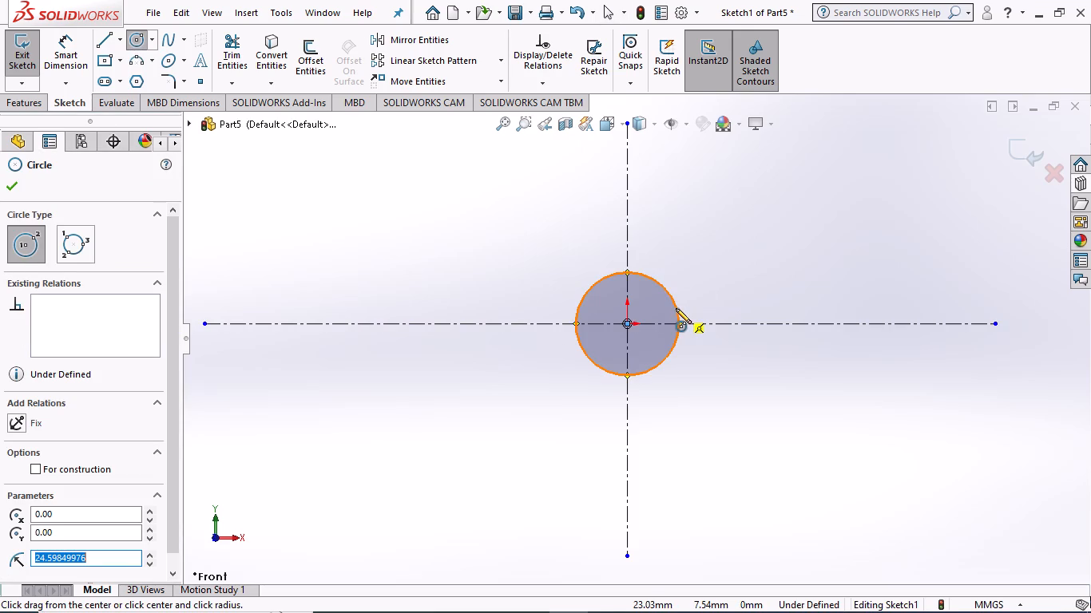
pyautogui.press('Escape')
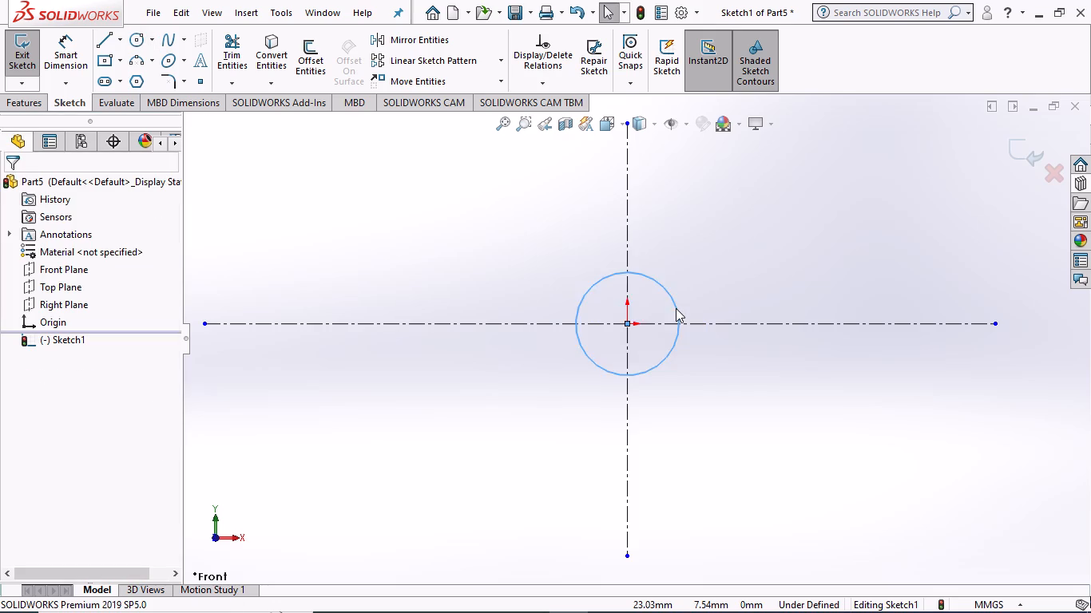
pyautogui.press('Escape')
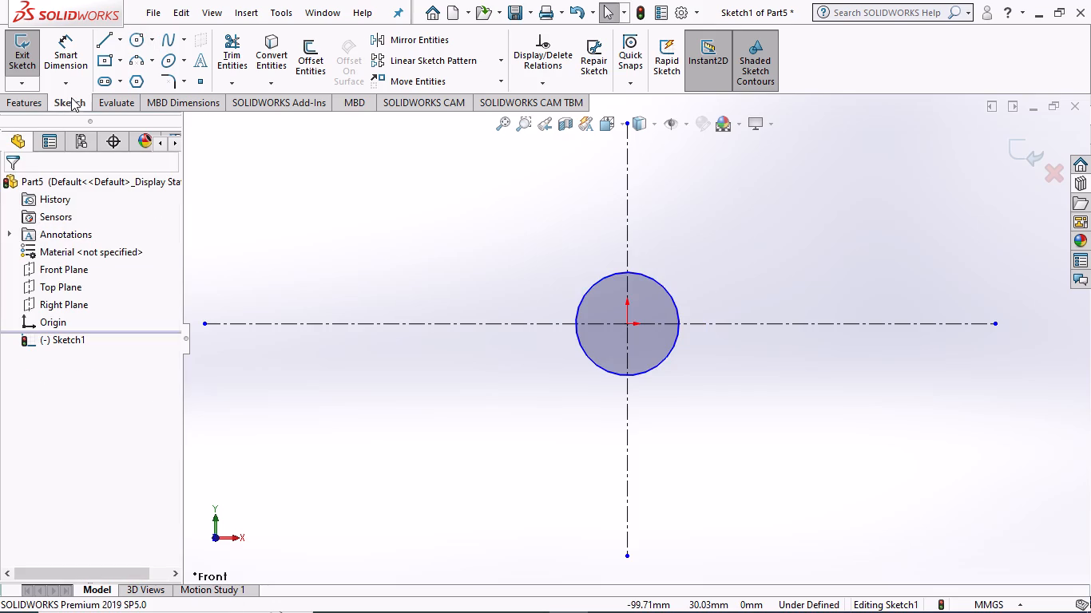
# Dimension the circle's diameter as 100 mm.
pyautogui.click(59, 43)
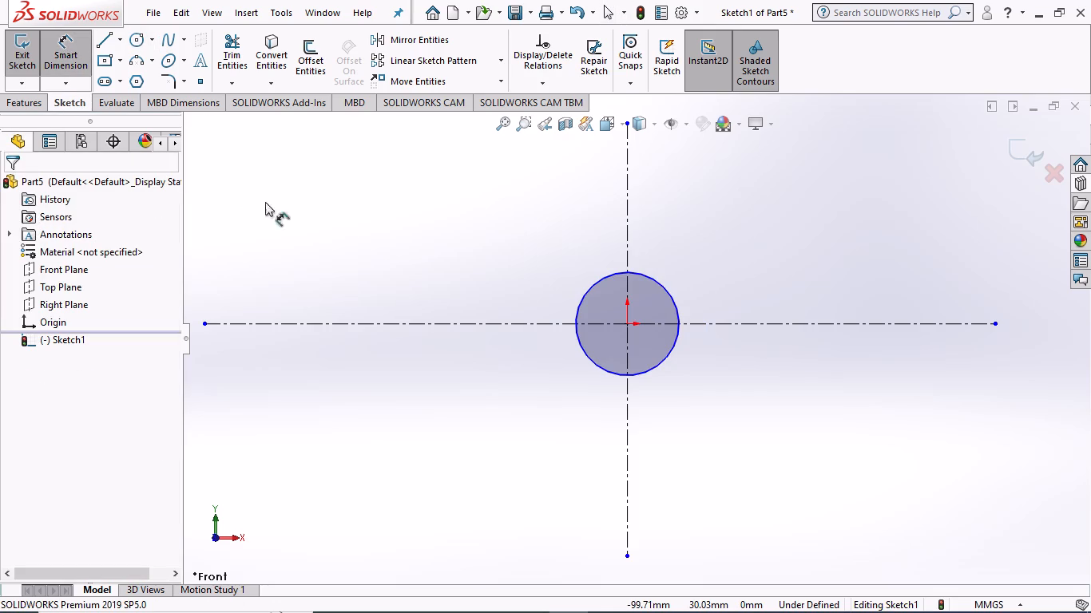
pyautogui.click(597, 279)
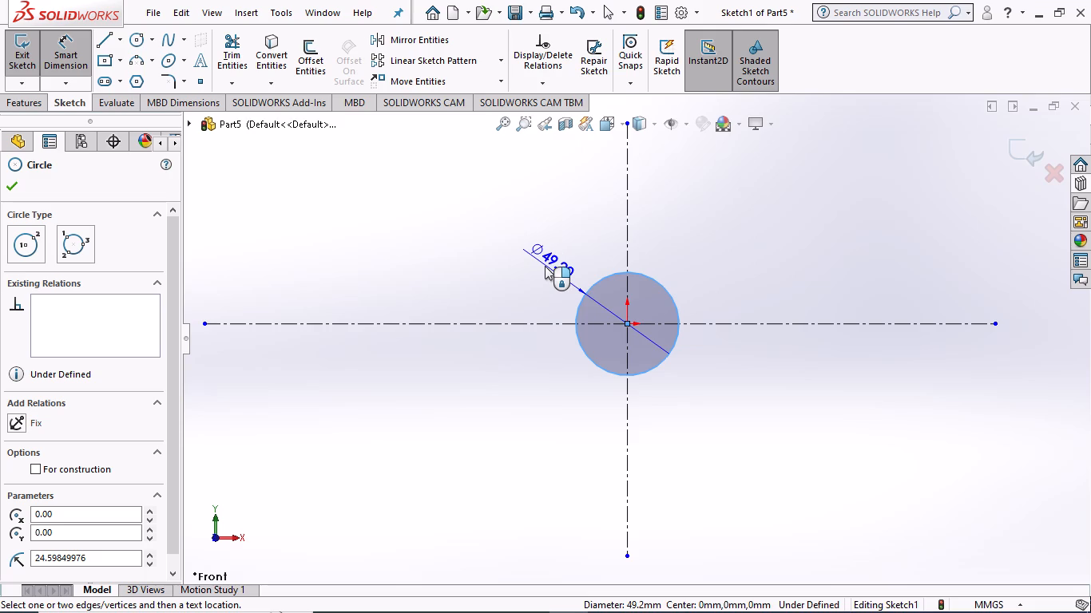
pyautogui.click(545, 266)
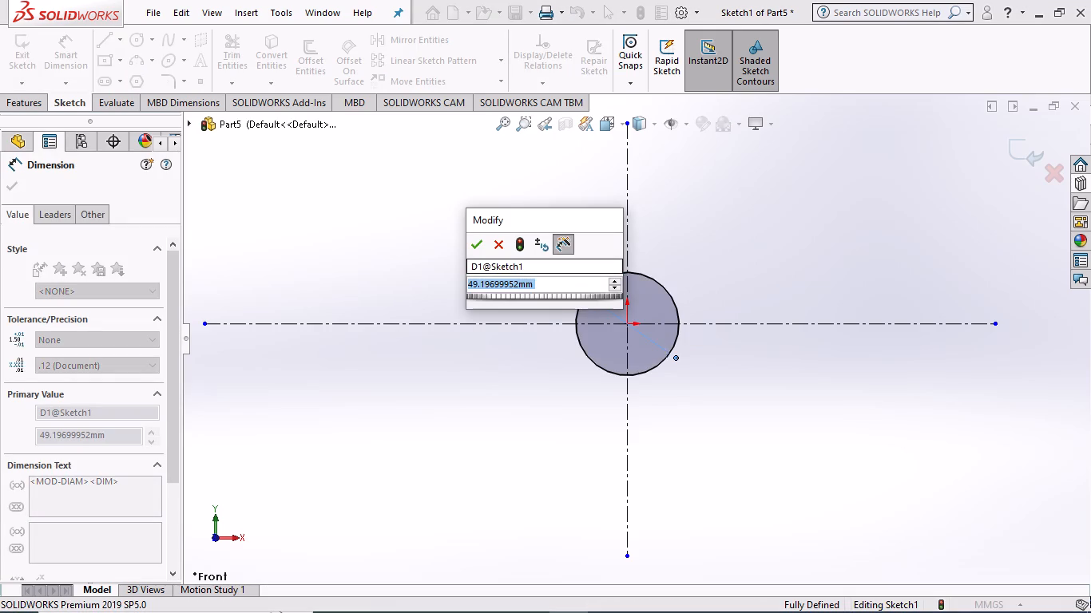
pyautogui.press('1')
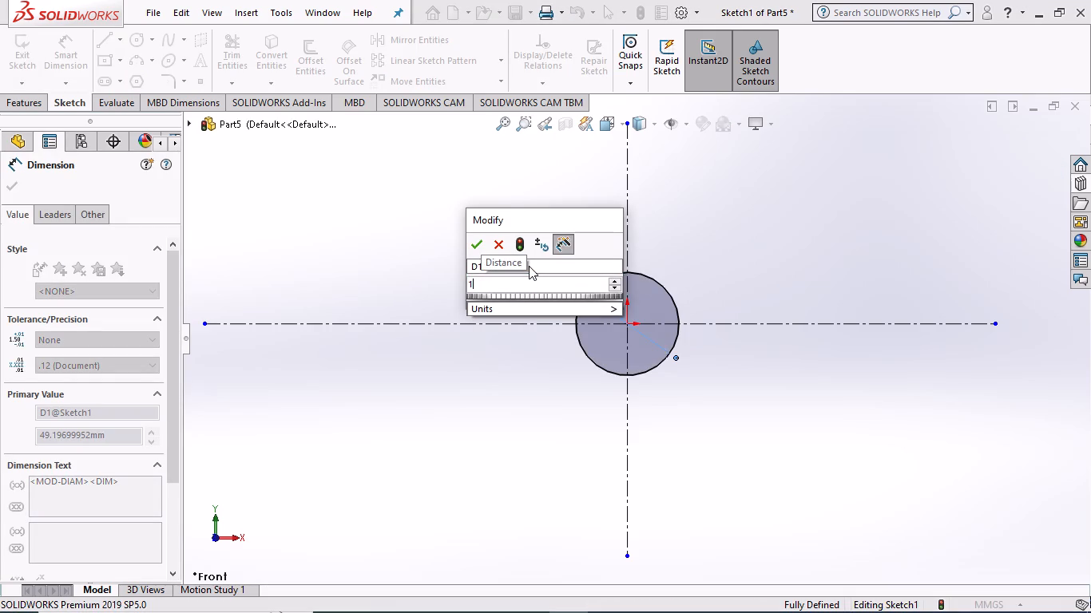
pyautogui.write('00')
pyautogui.press('Return')
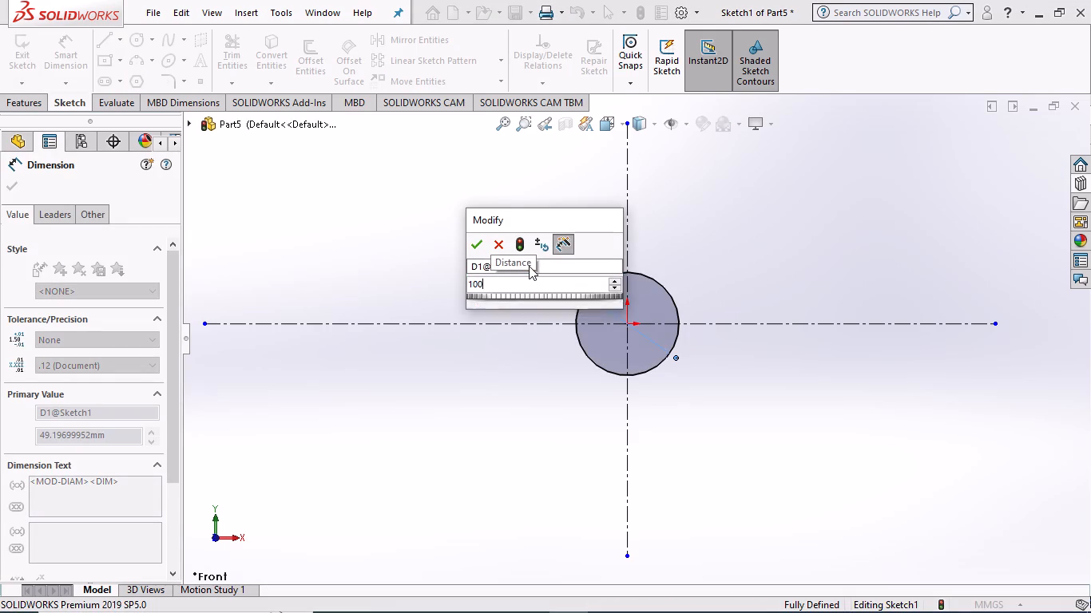
pyautogui.click(434, 274)
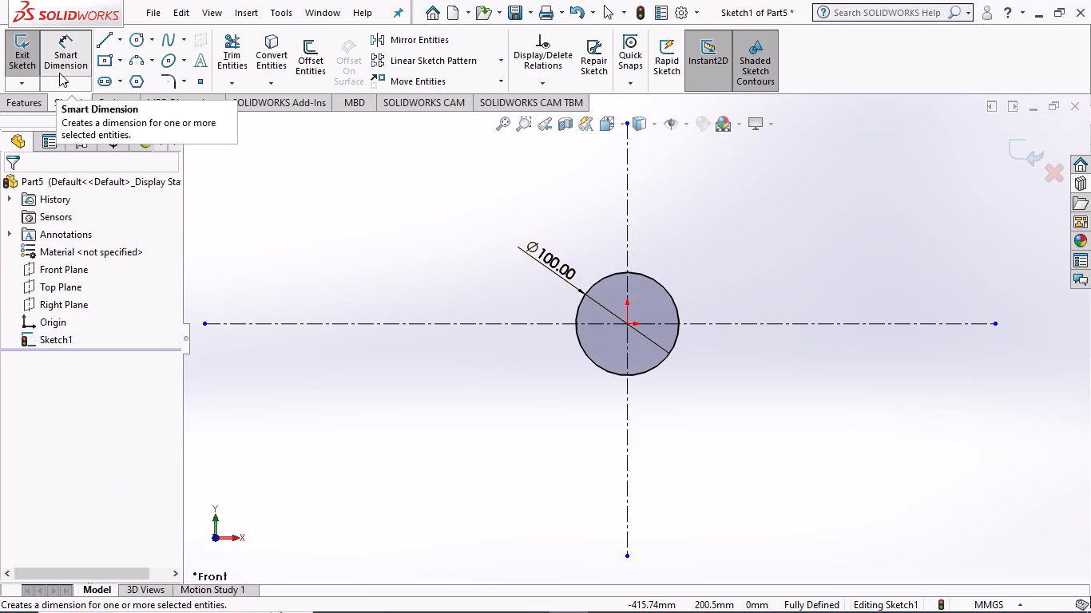
# Sketch a smaller concentric circle of about 21.3 mm radius at the origin, inside the 100 mm circle.
pyautogui.click(140, 40)
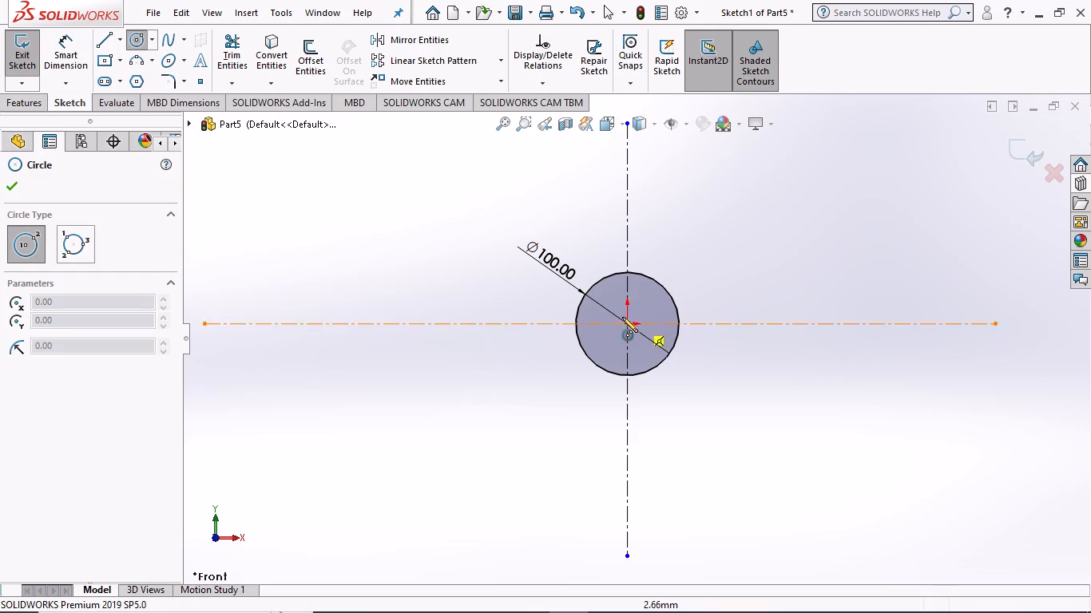
pyautogui.click(627, 325)
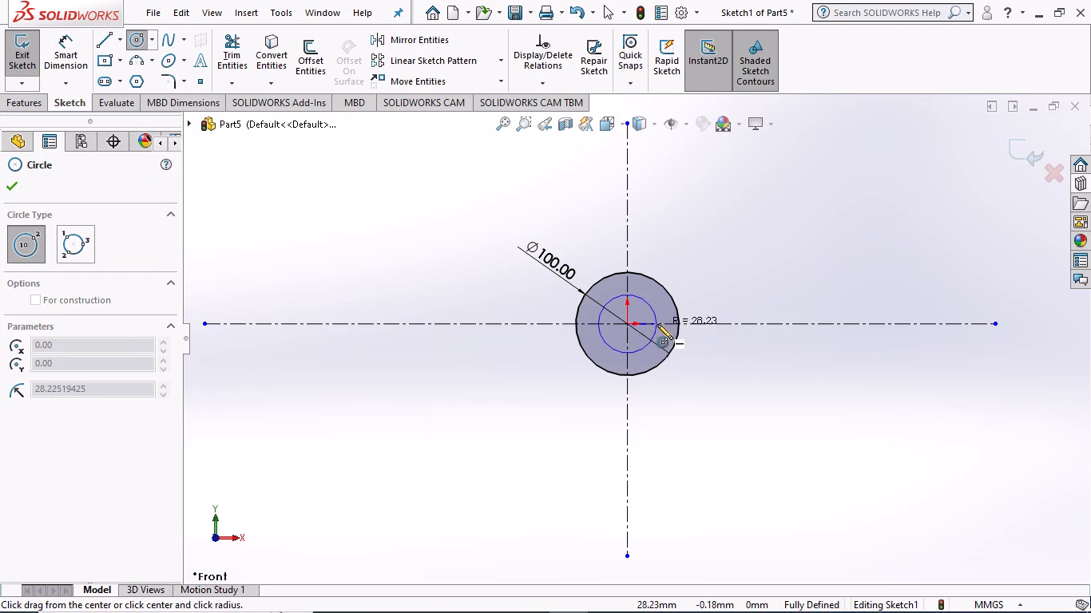
pyautogui.click(649, 324)
pyautogui.press('Escape')
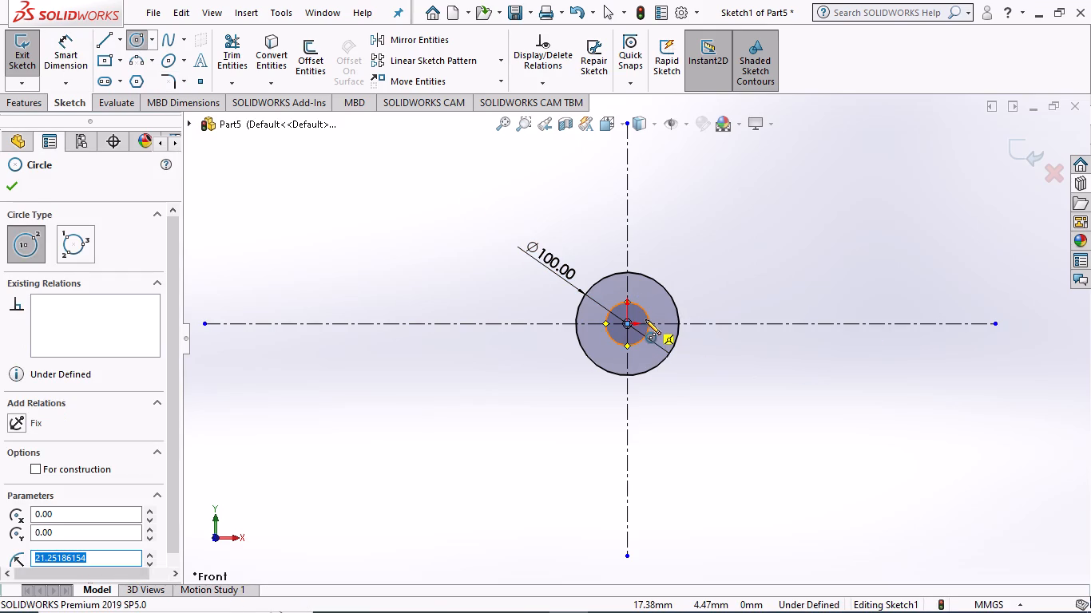
pyautogui.click(533, 390)
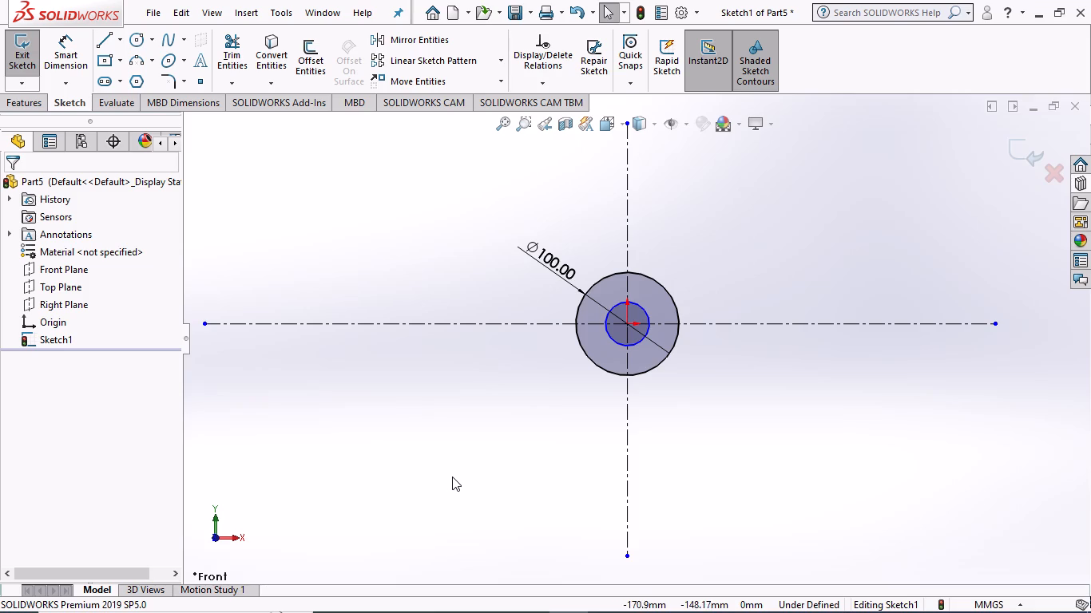
# Dimension the inner circle's diameter as 56.30 mm.
pyautogui.click(61, 43)
pyautogui.click(614, 340)
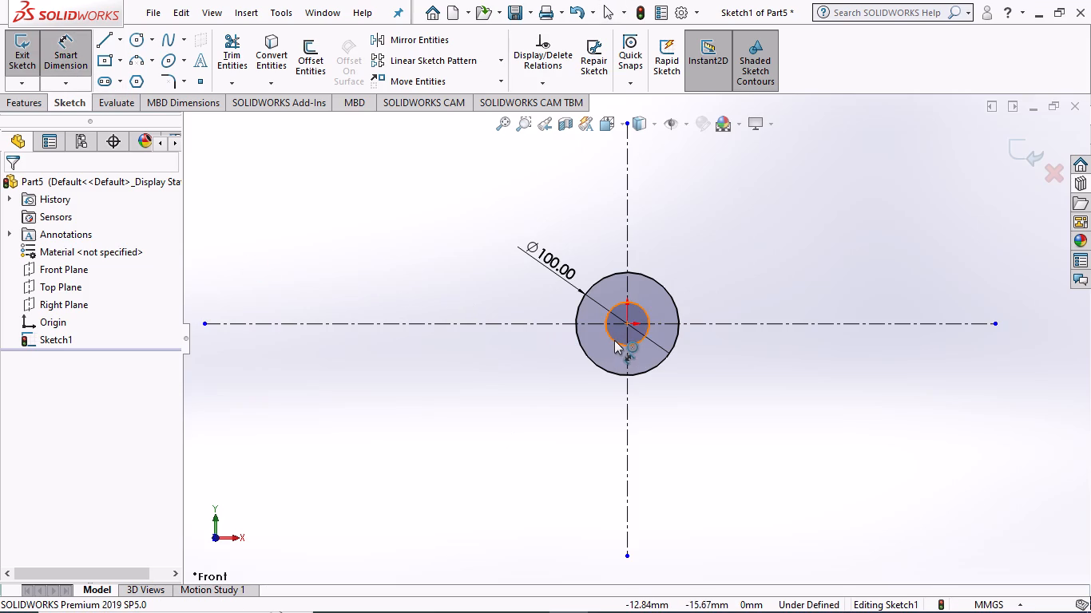
pyautogui.click(553, 375)
pyautogui.write('56')
pyautogui.write('.30')
pyautogui.press('Return')
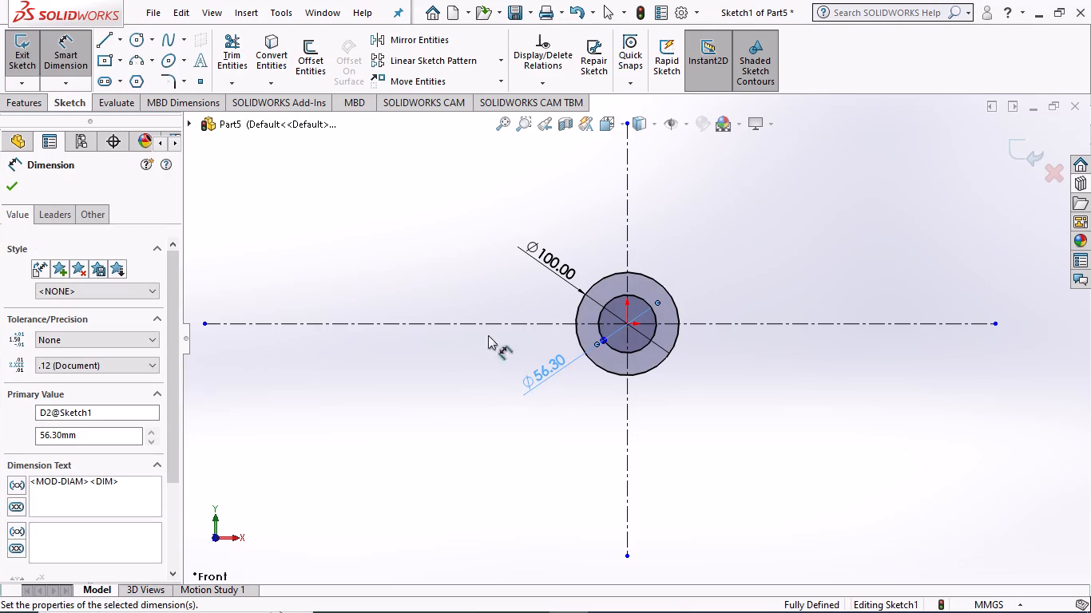
pyautogui.click(380, 383)
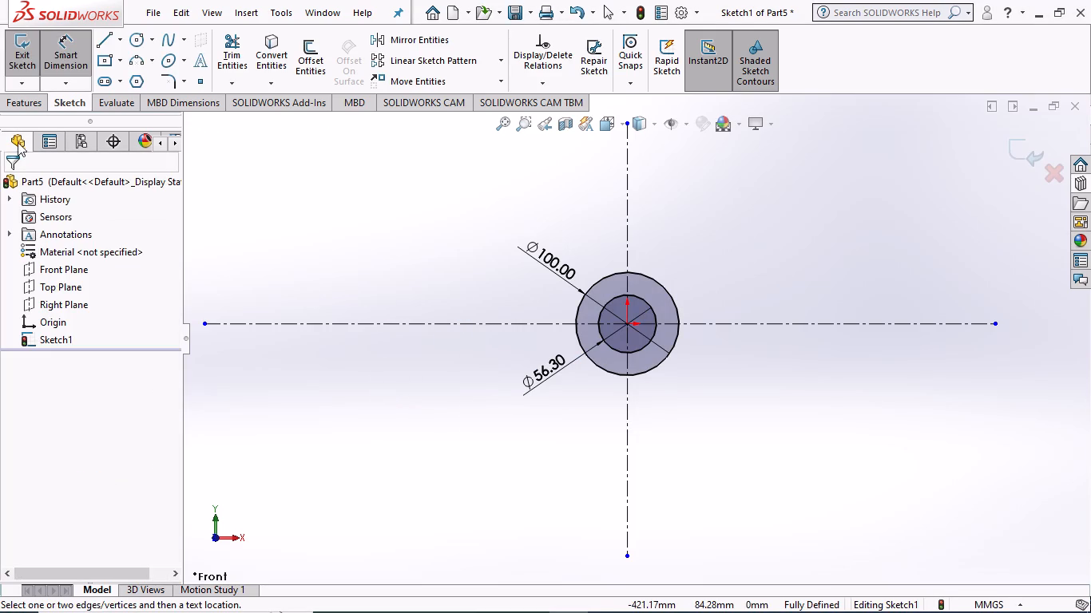
pyautogui.click(63, 73)
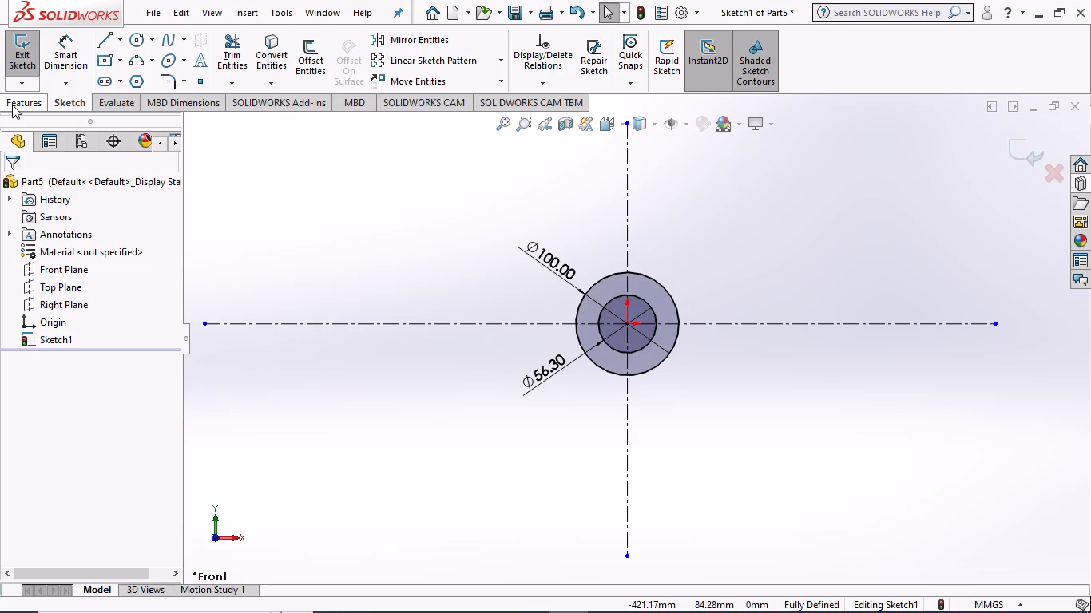
# Extrude the ring profile between the two circles as a Blind boss 60 mm deep from the sketch plane.
pyautogui.click(12, 104)
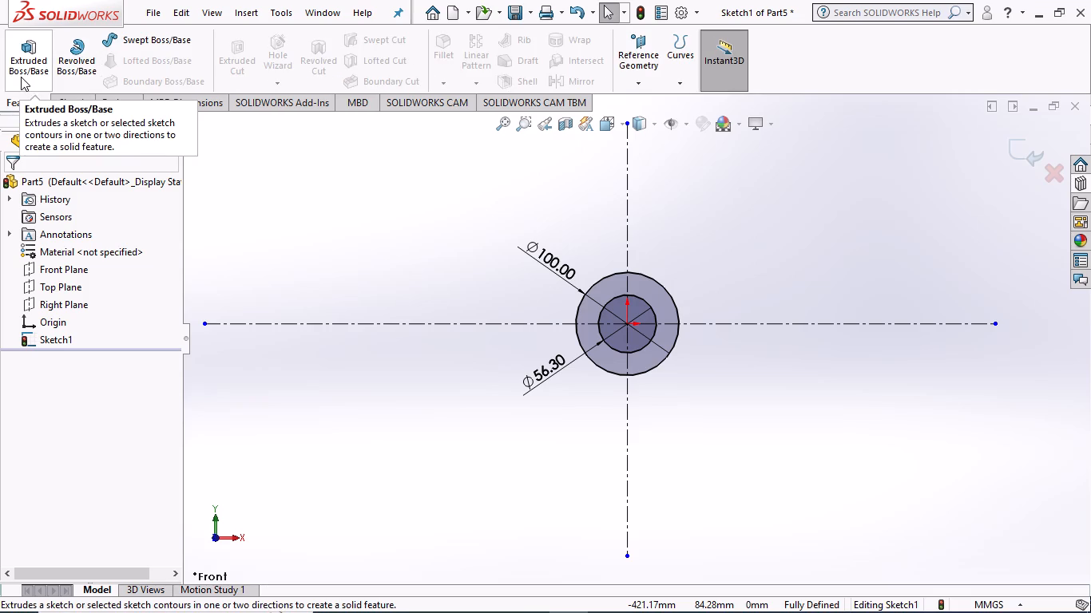
pyautogui.click(25, 73)
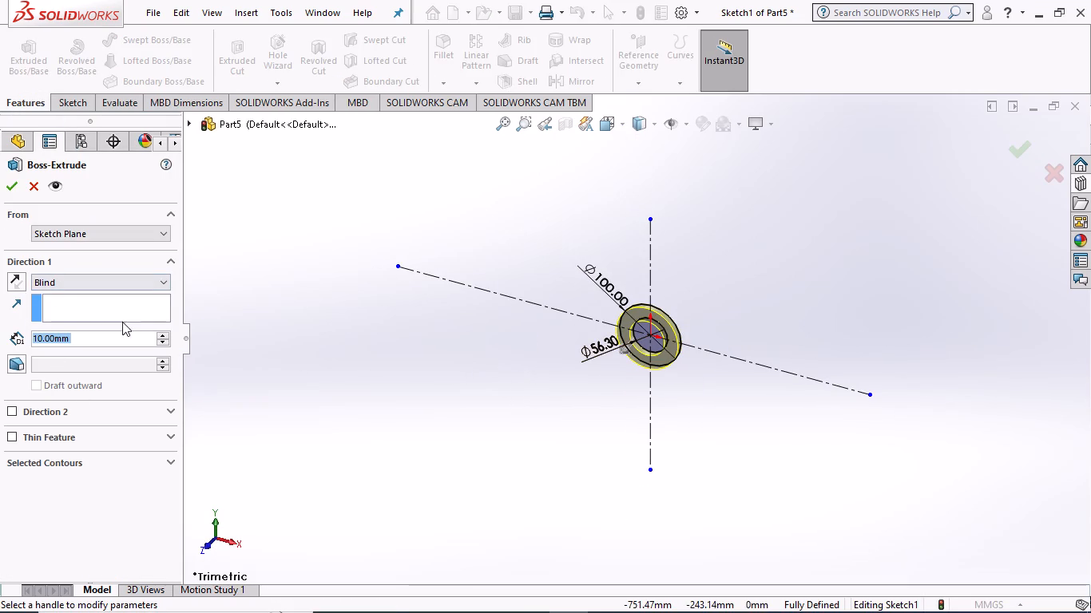
pyautogui.doubleClick(165, 333)
pyautogui.click(165, 333)
pyautogui.click(165, 333)
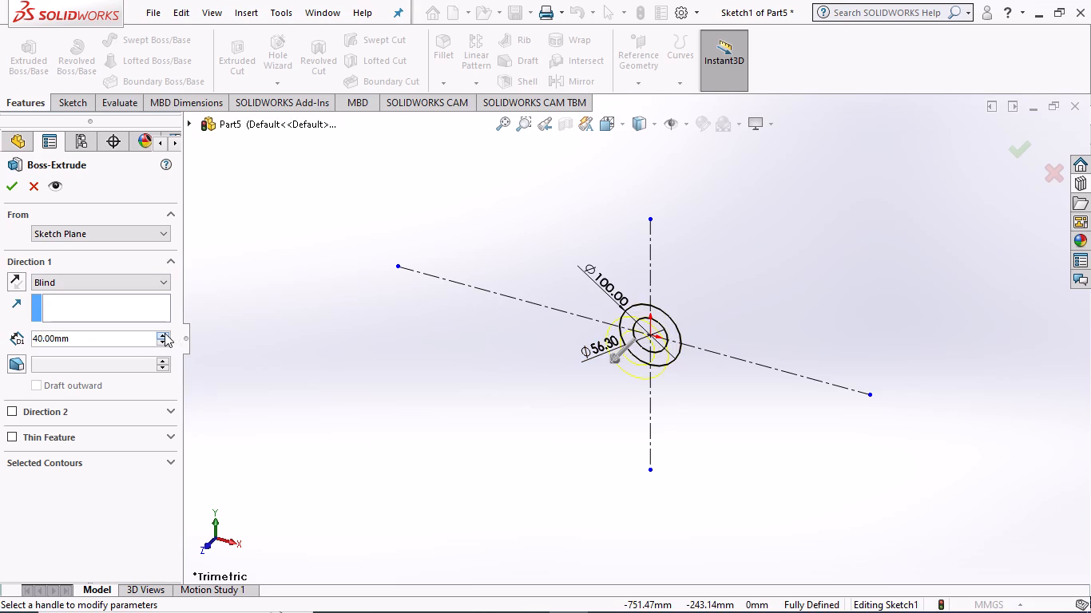
pyautogui.click(165, 333)
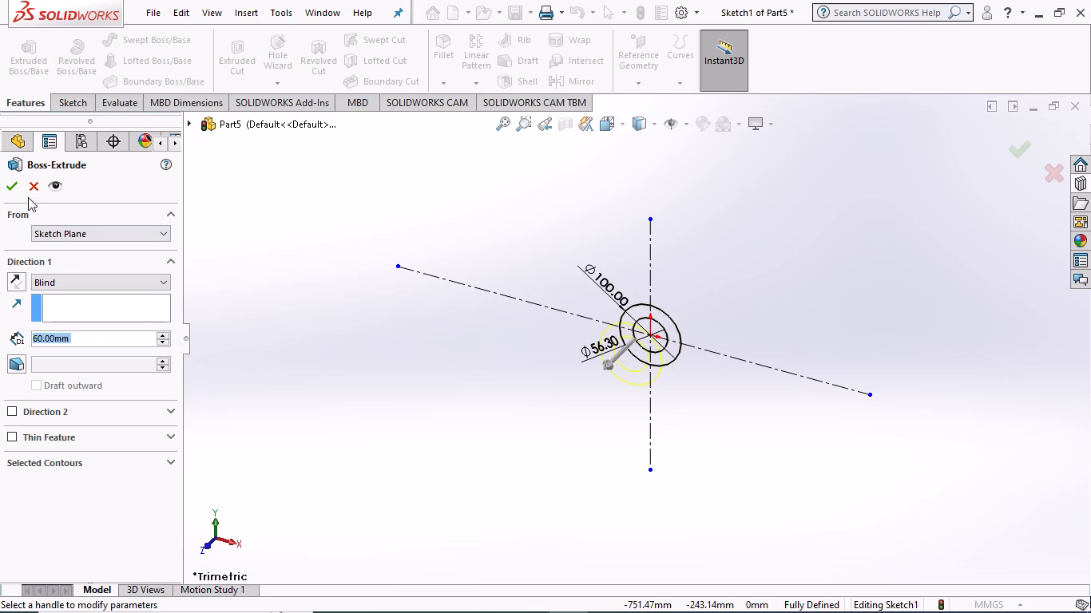
pyautogui.click(10, 193)
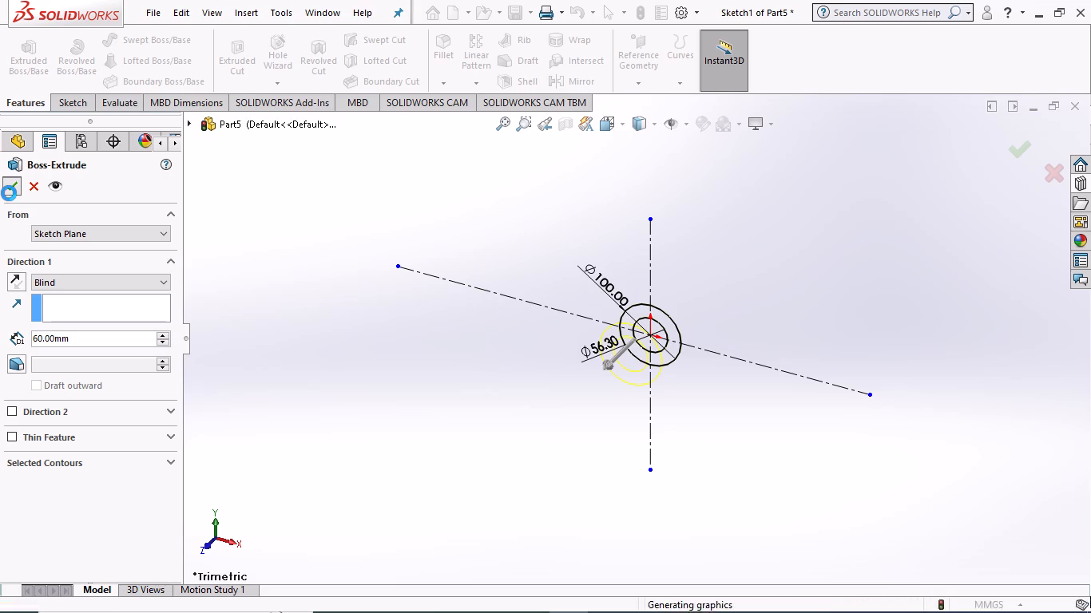
# Examine the extruded ring from several directions, including the Front view and its side.
pyautogui.click(441, 352)
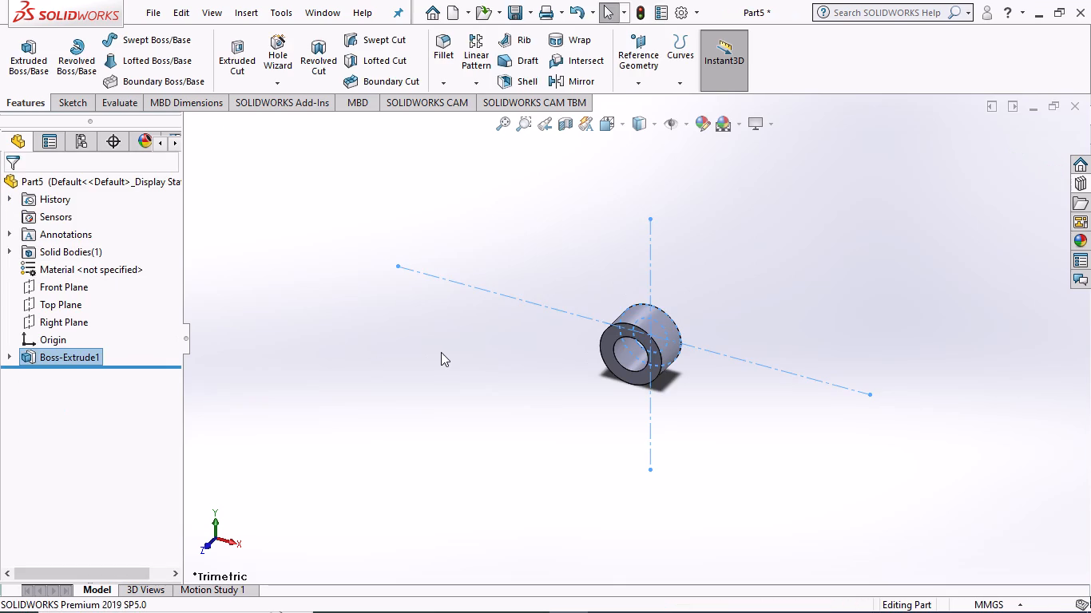
pyautogui.moveTo(466, 397); pyautogui.dragTo(487, 243, button='middle')
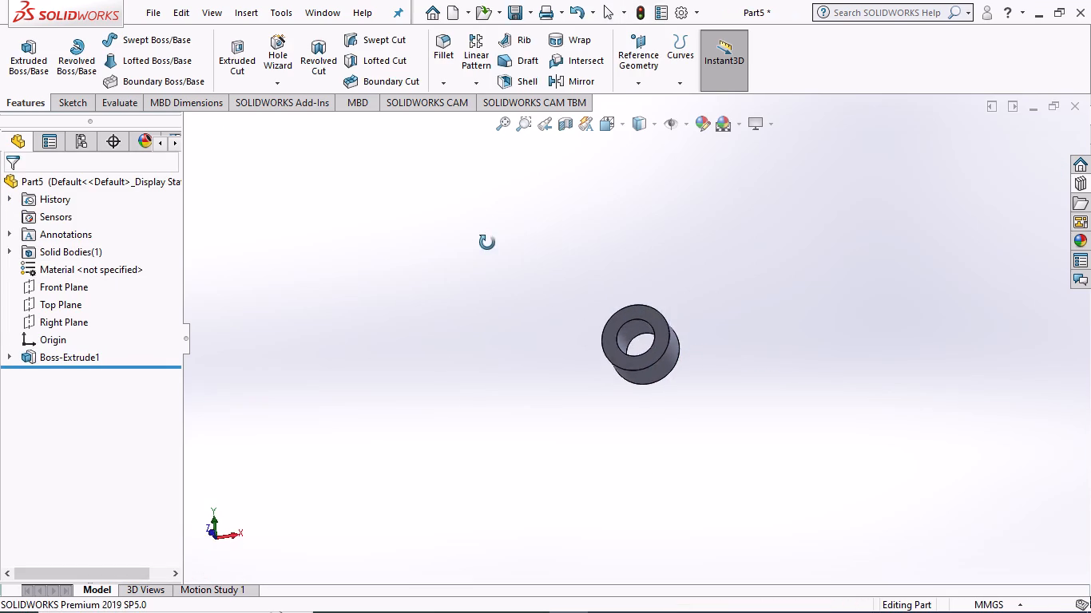
pyautogui.moveTo(487, 243); pyautogui.dragTo(514, 184, button='middle')
pyautogui.moveTo(480, 350); pyautogui.dragTo(488, 265, button='middle')
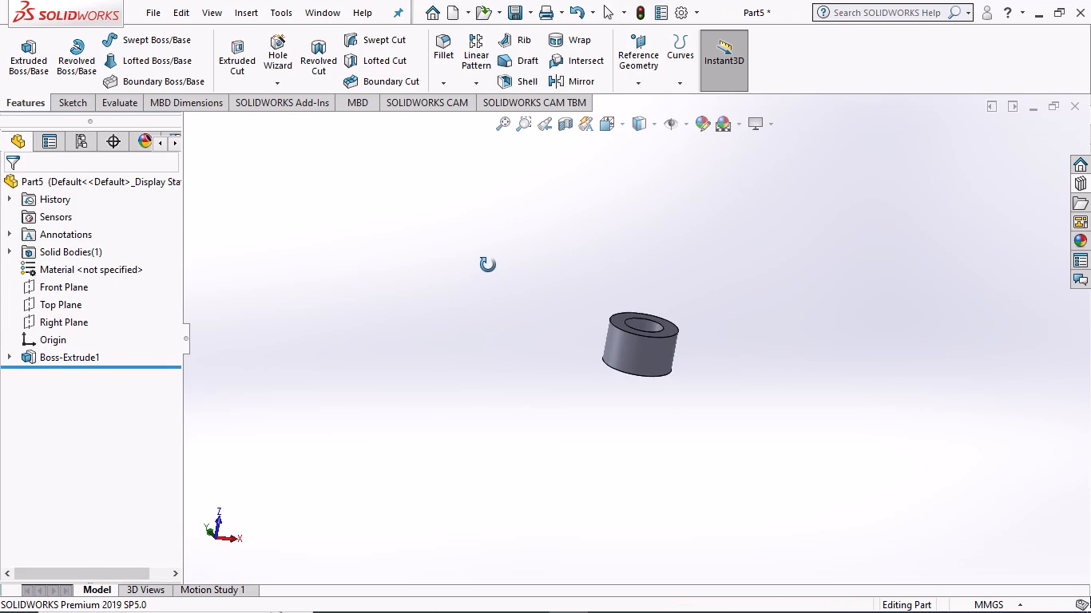
pyautogui.moveTo(488, 265); pyautogui.dragTo(487, 259, button='middle')
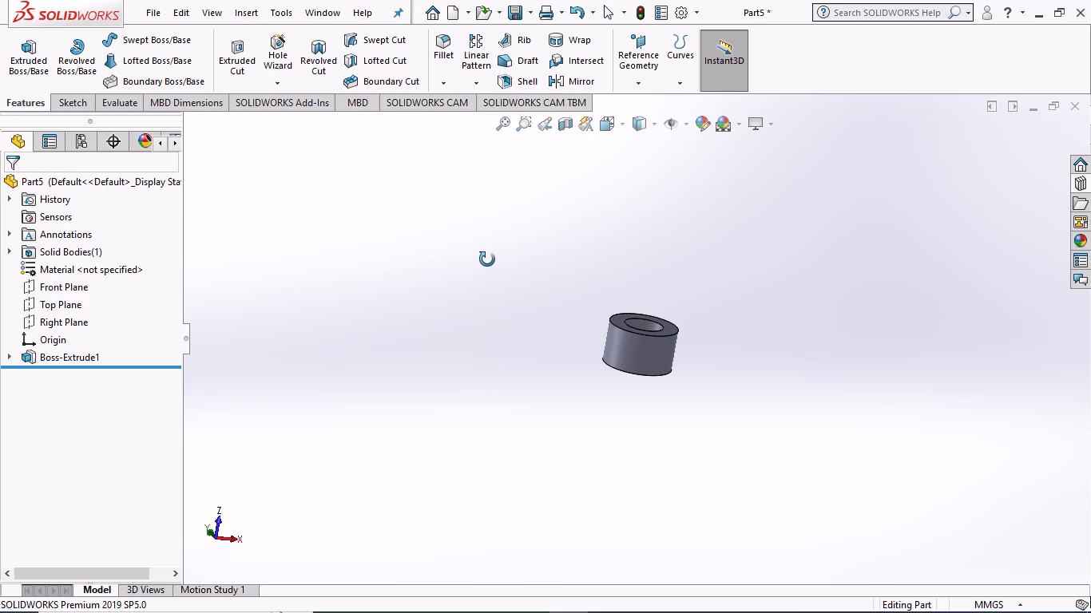
pyautogui.moveTo(487, 259); pyautogui.dragTo(477, 246, button='middle')
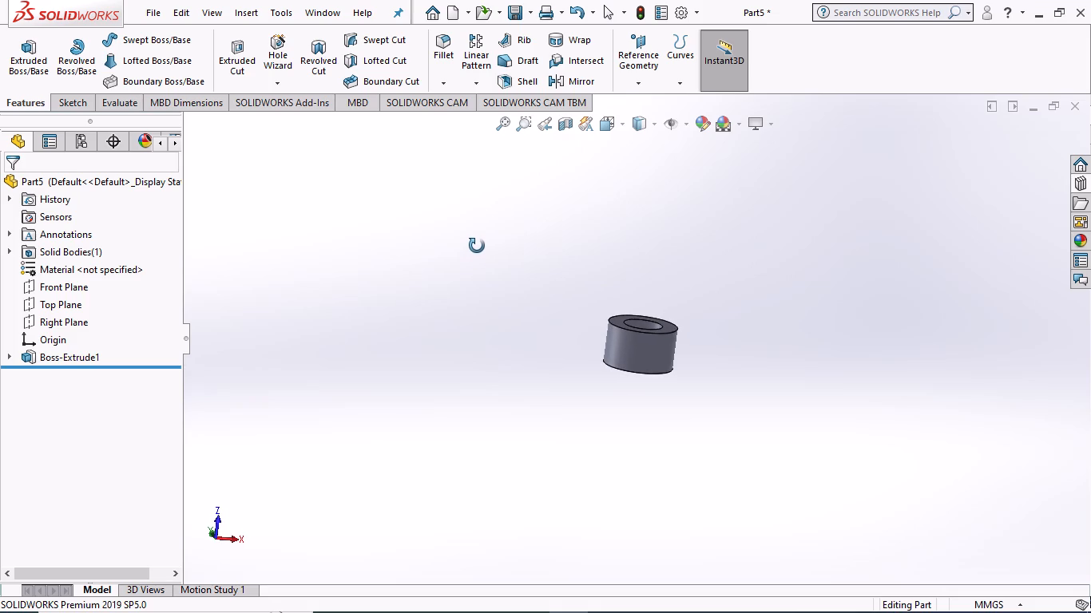
pyautogui.moveTo(477, 246); pyautogui.dragTo(473, 224, button='middle')
pyautogui.moveTo(593, 297); pyautogui.dragTo(586, 282, button='middle')
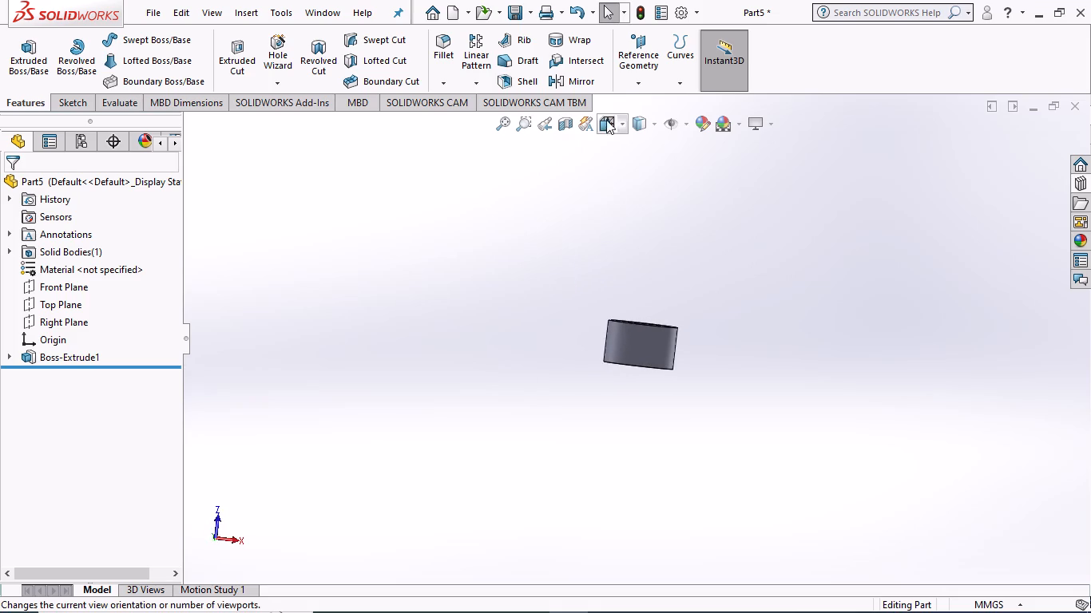
pyautogui.click(624, 120)
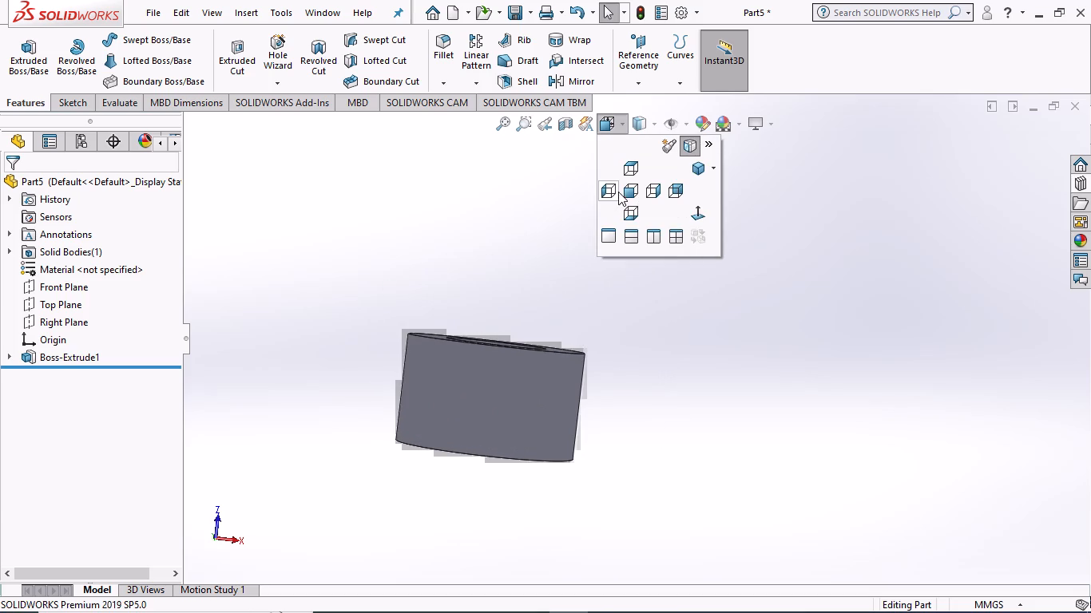
pyautogui.click(626, 188)
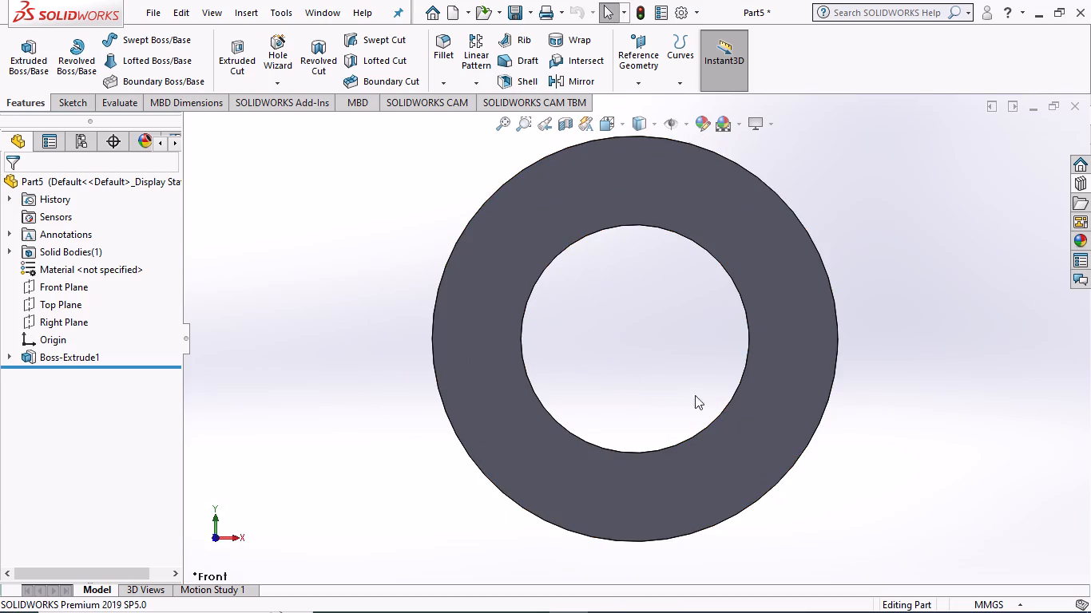
pyautogui.scroll(6, 570, 361)
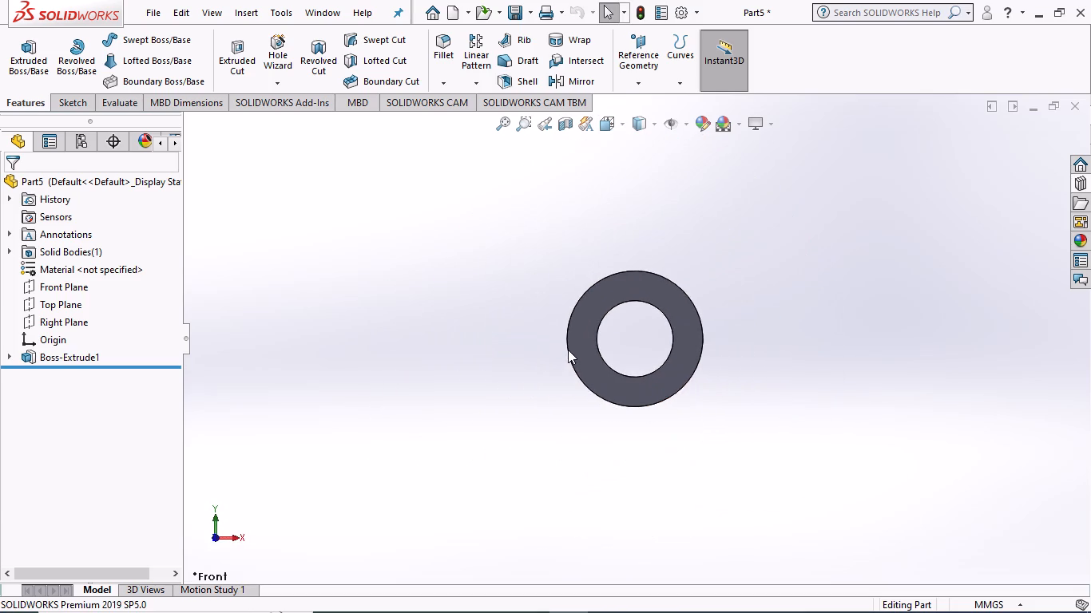
pyautogui.moveTo(823, 407); pyautogui.dragTo(755, 203, button='middle')
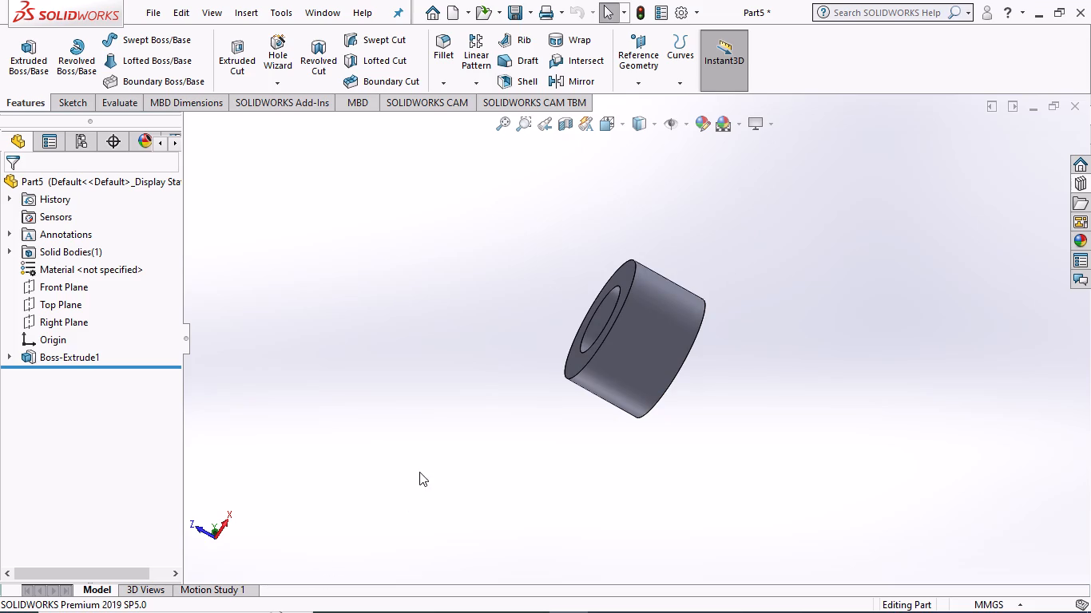
pyautogui.moveTo(419, 471); pyautogui.dragTo(427, 343, button='middle')
pyautogui.moveTo(772, 244); pyautogui.dragTo(827, 287, button='middle')
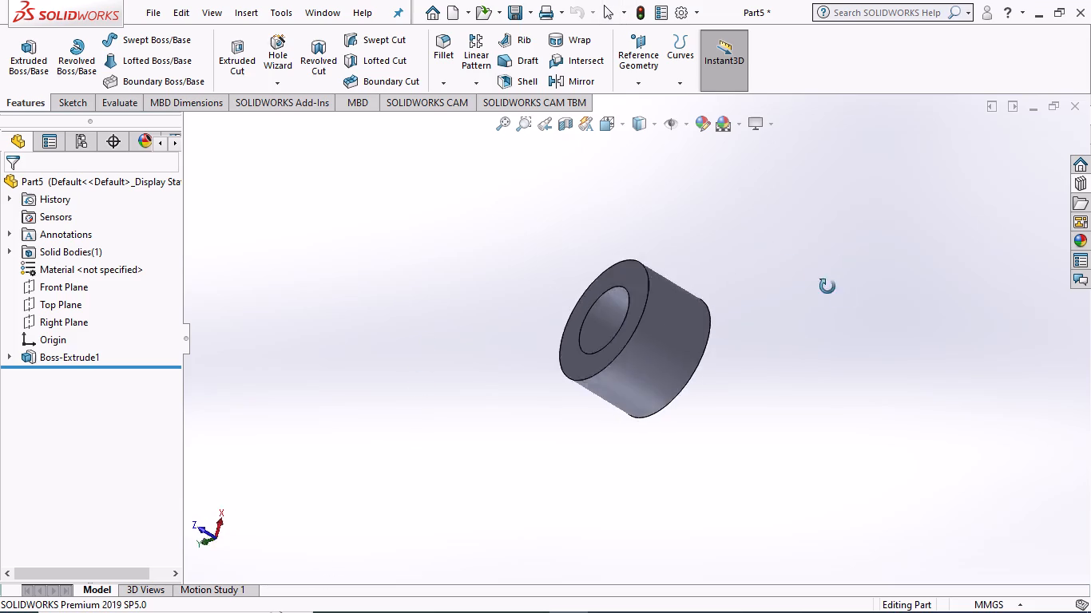
pyautogui.moveTo(827, 287); pyautogui.dragTo(819, 281, button='middle')
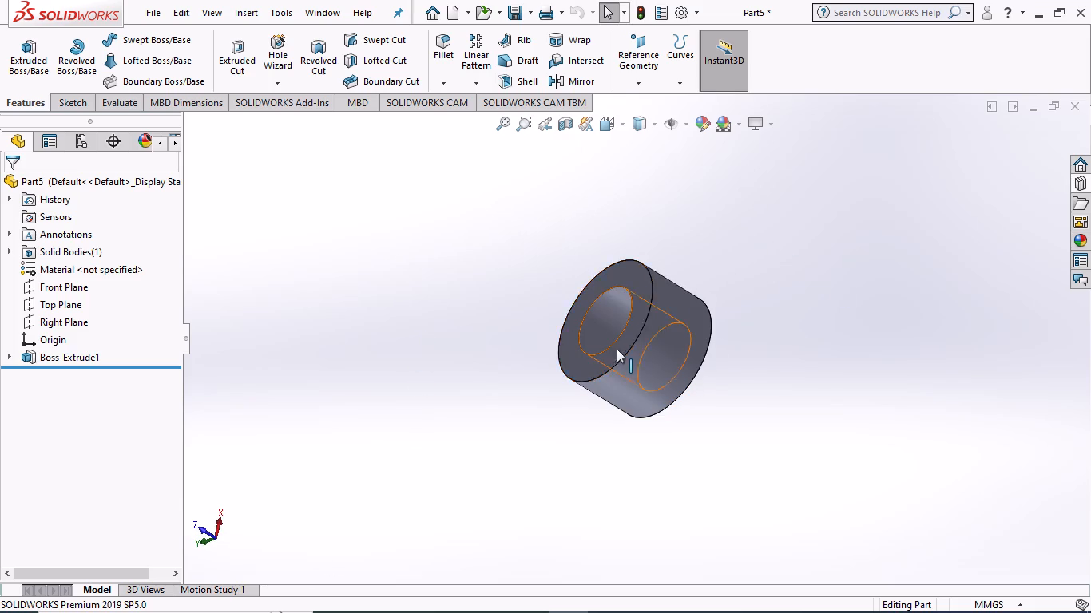
pyautogui.scroll(1, 635, 348)
pyautogui.moveTo(589, 397); pyautogui.dragTo(620, 259, button='middle')
pyautogui.moveTo(704, 292); pyautogui.dragTo(742, 300, button='middle')
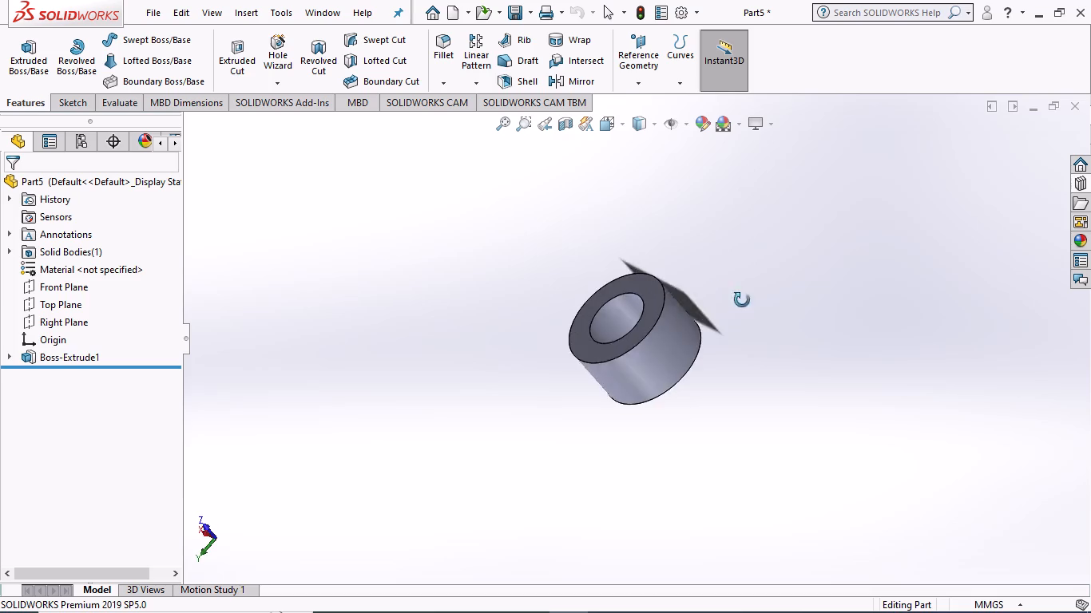
pyautogui.moveTo(742, 300); pyautogui.dragTo(784, 312, button='middle')
pyautogui.moveTo(648, 386); pyautogui.dragTo(637, 305, button='middle')
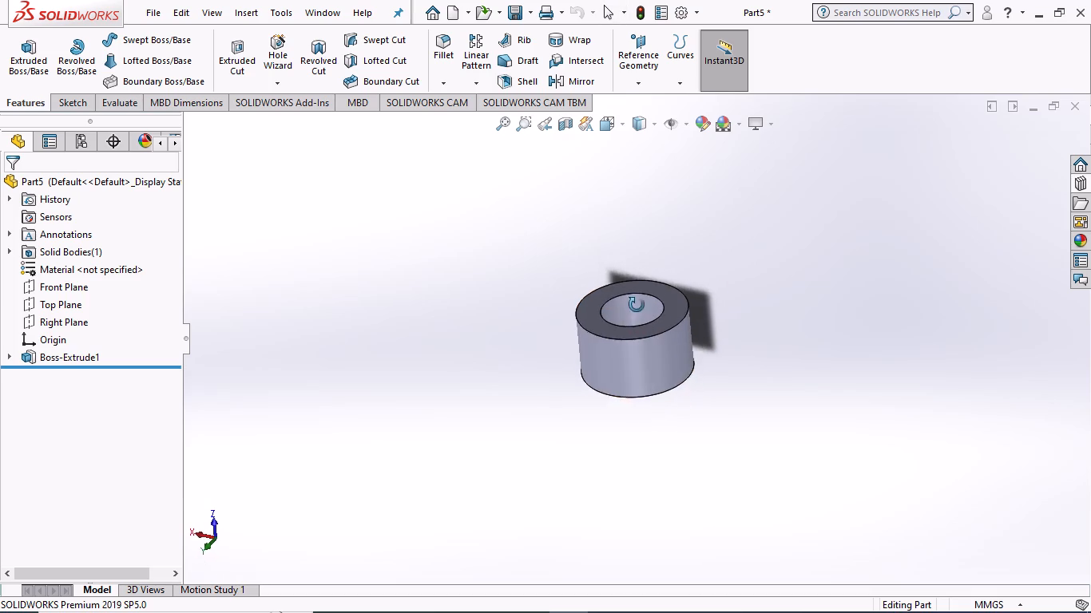
pyautogui.moveTo(637, 305); pyautogui.dragTo(638, 252, button='middle')
pyautogui.moveTo(612, 335); pyautogui.dragTo(620, 304, button='middle')
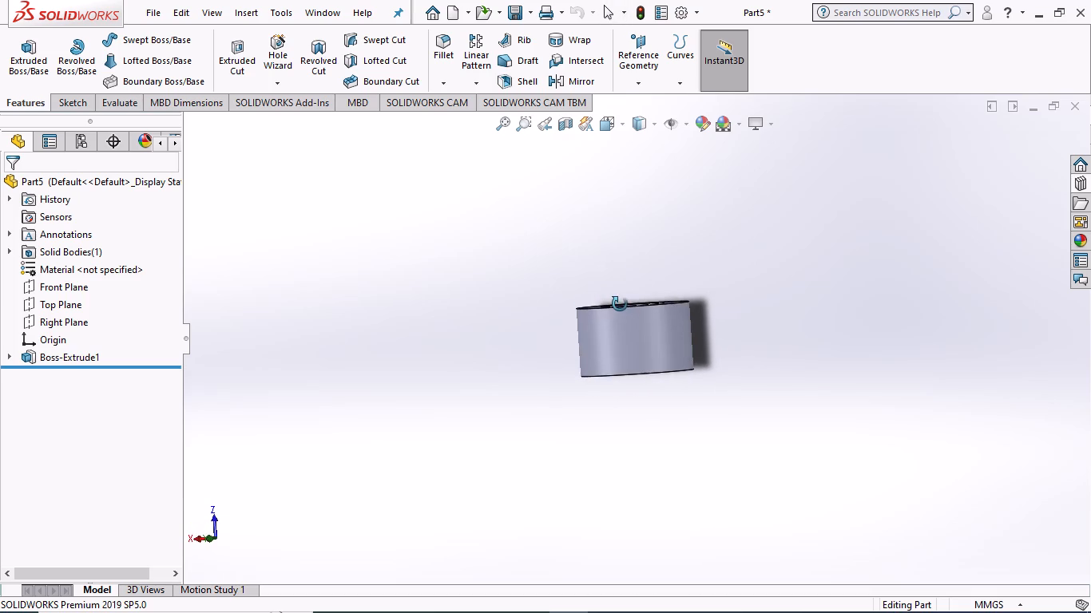
pyautogui.moveTo(620, 304); pyautogui.dragTo(664, 301, button='middle')
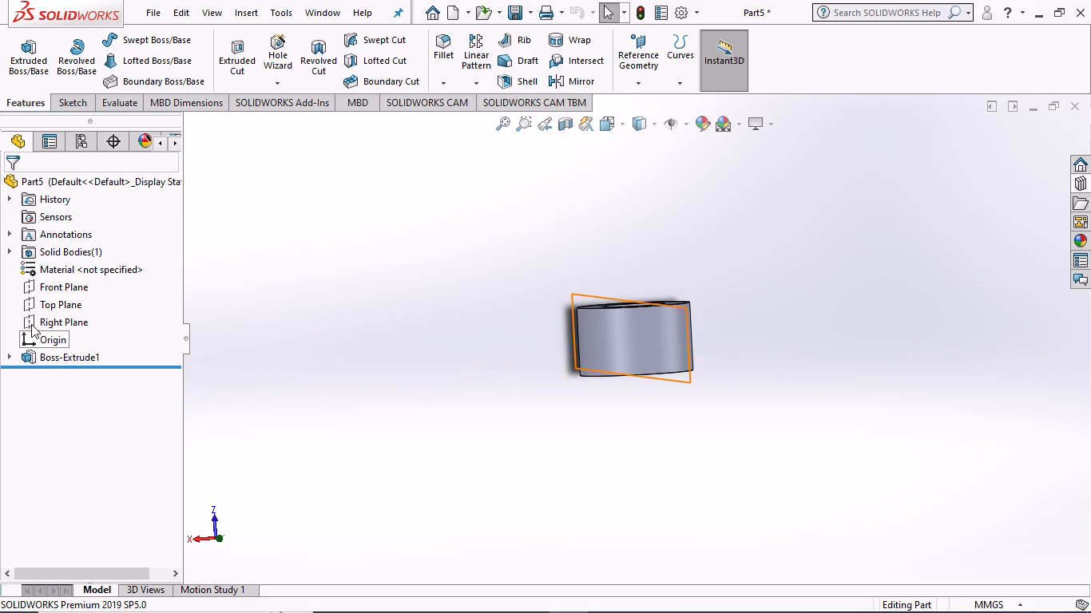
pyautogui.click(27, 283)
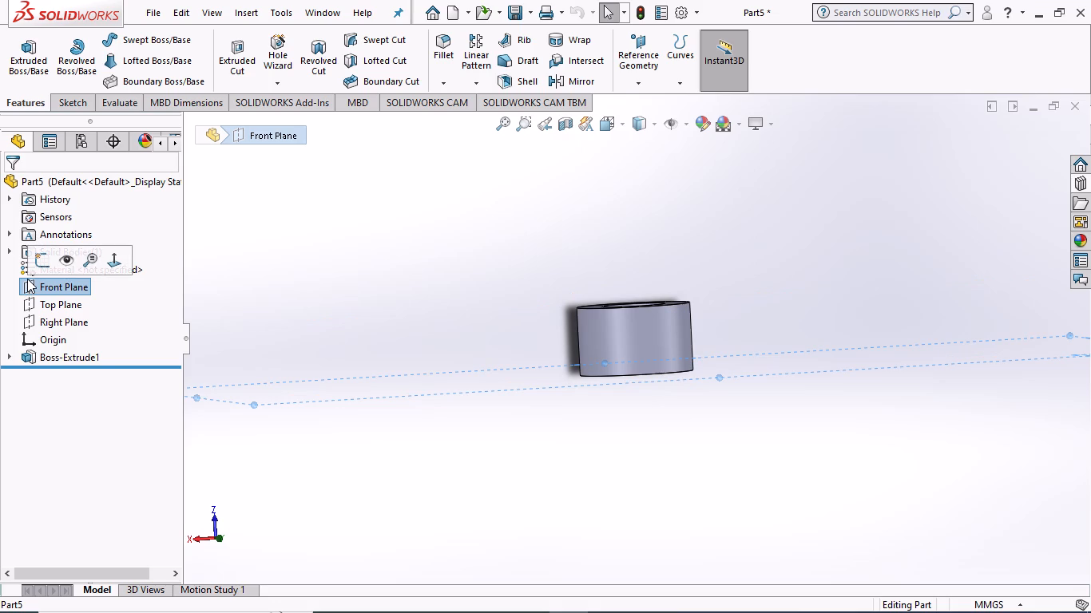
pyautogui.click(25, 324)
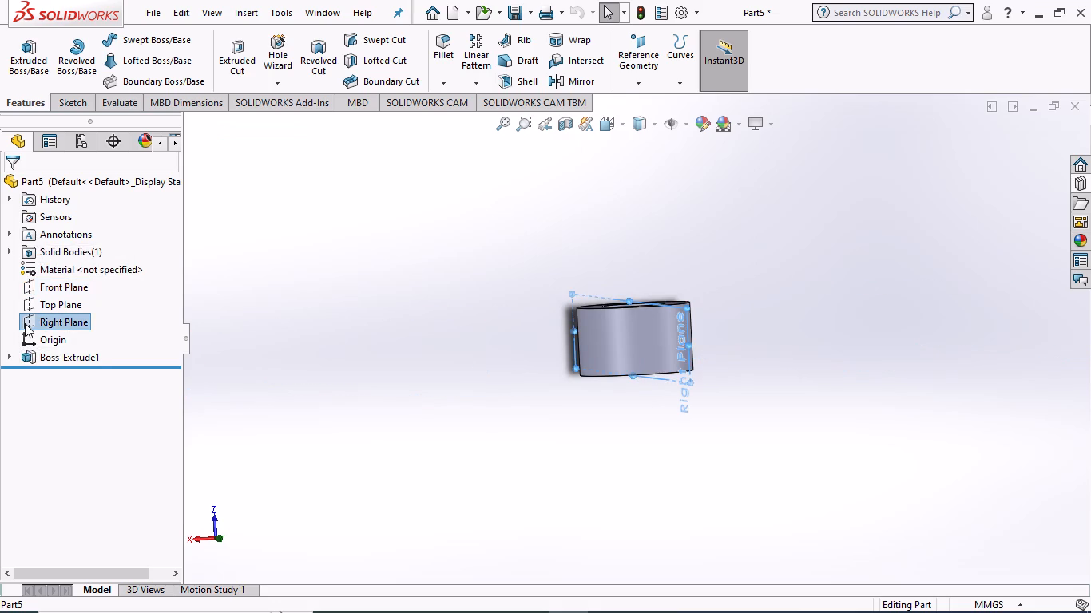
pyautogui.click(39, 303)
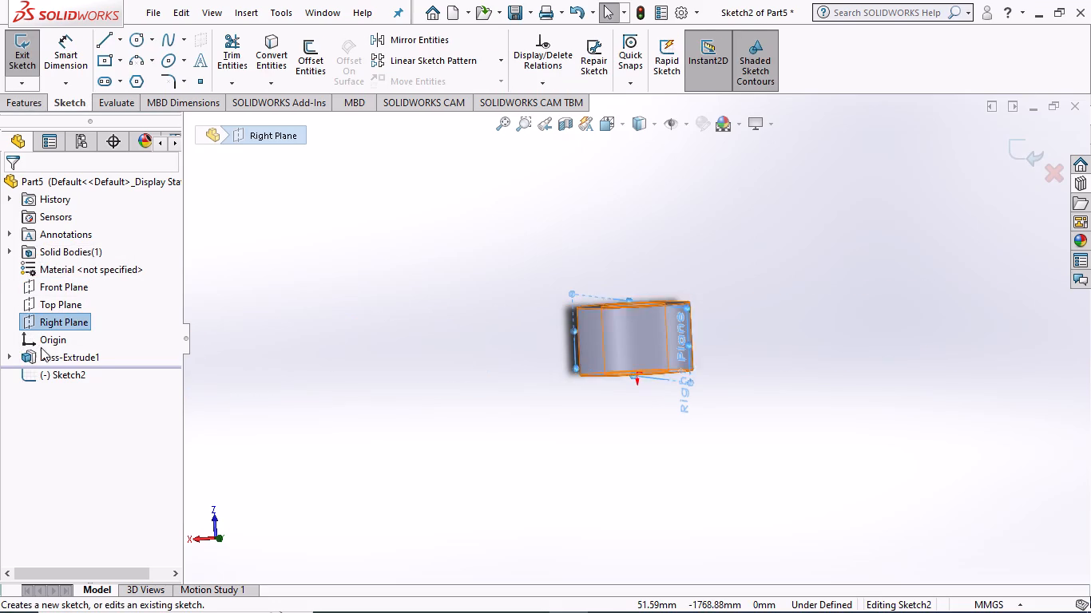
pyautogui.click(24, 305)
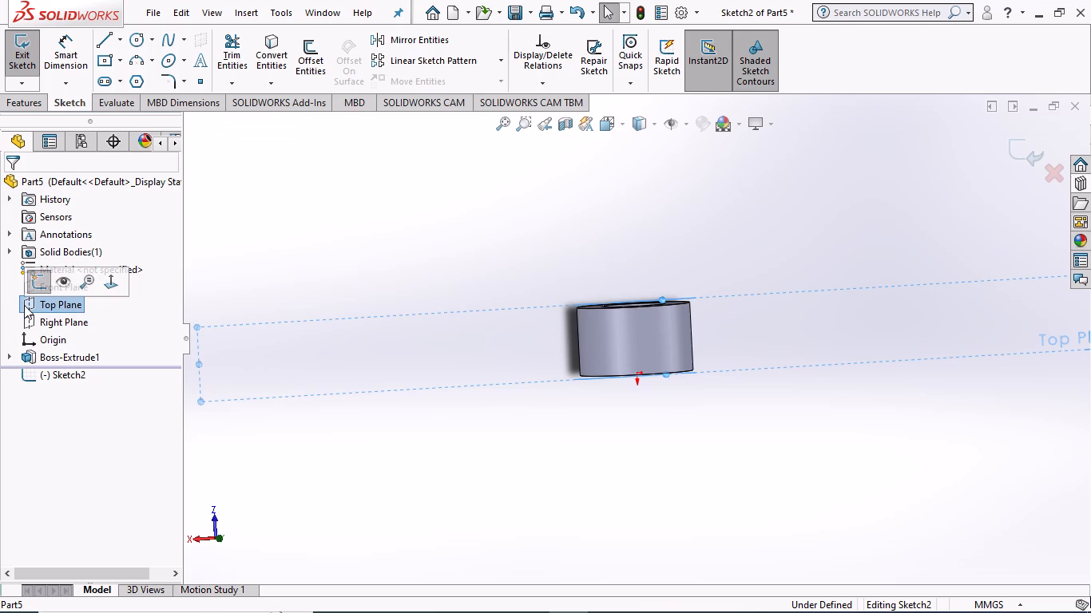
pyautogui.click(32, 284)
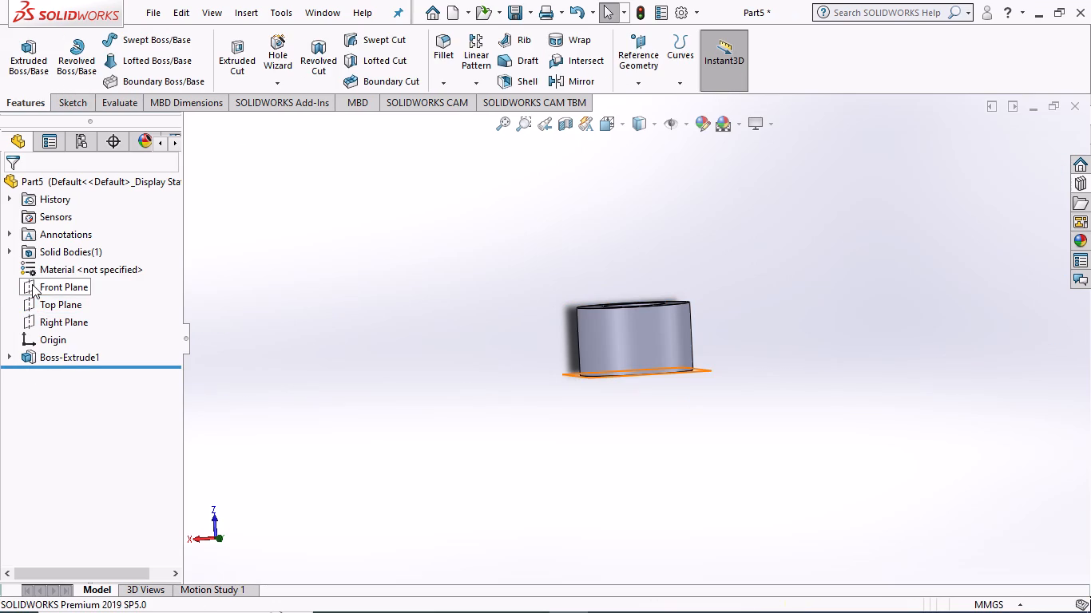
# Start a new sketch on the Top Plane of the ring part.
pyautogui.moveTo(507, 427); pyautogui.dragTo(535, 459, button='middle')
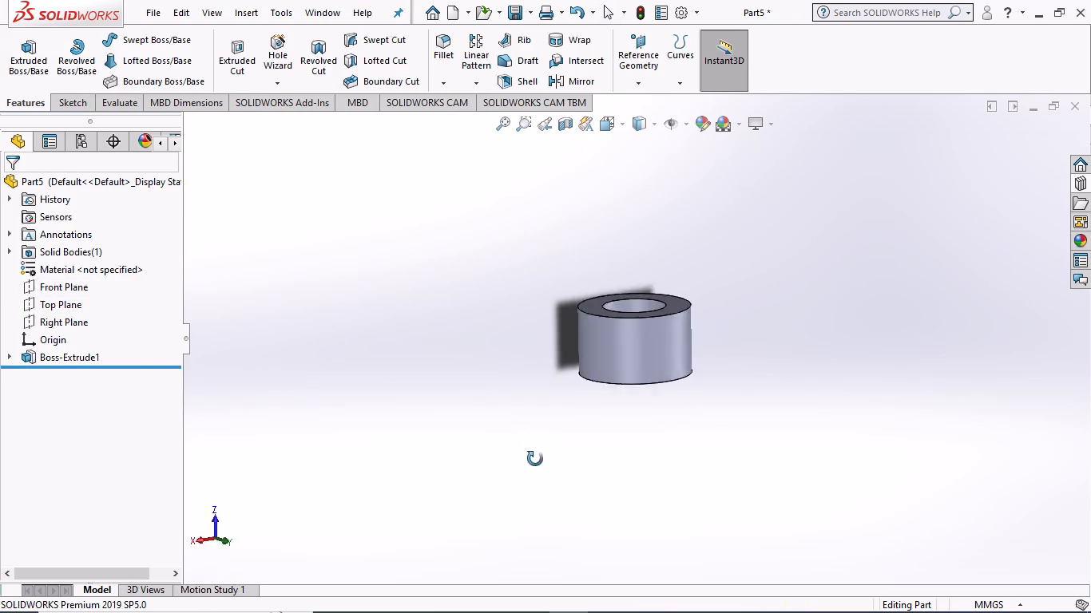
pyautogui.moveTo(535, 459); pyautogui.dragTo(458, 416, button='middle')
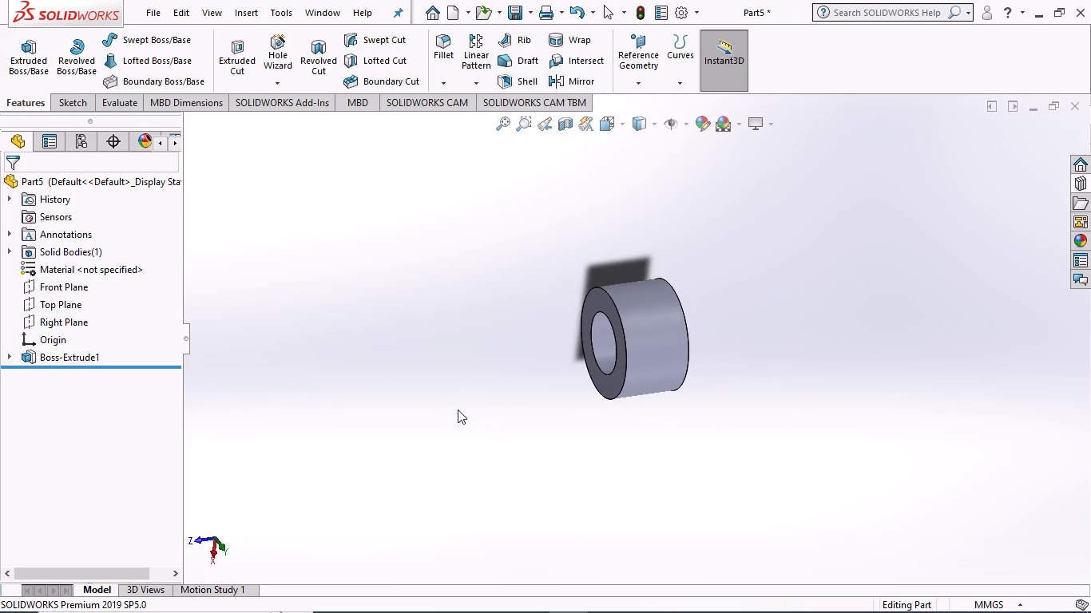
pyautogui.moveTo(470, 396); pyautogui.dragTo(570, 382, button='middle')
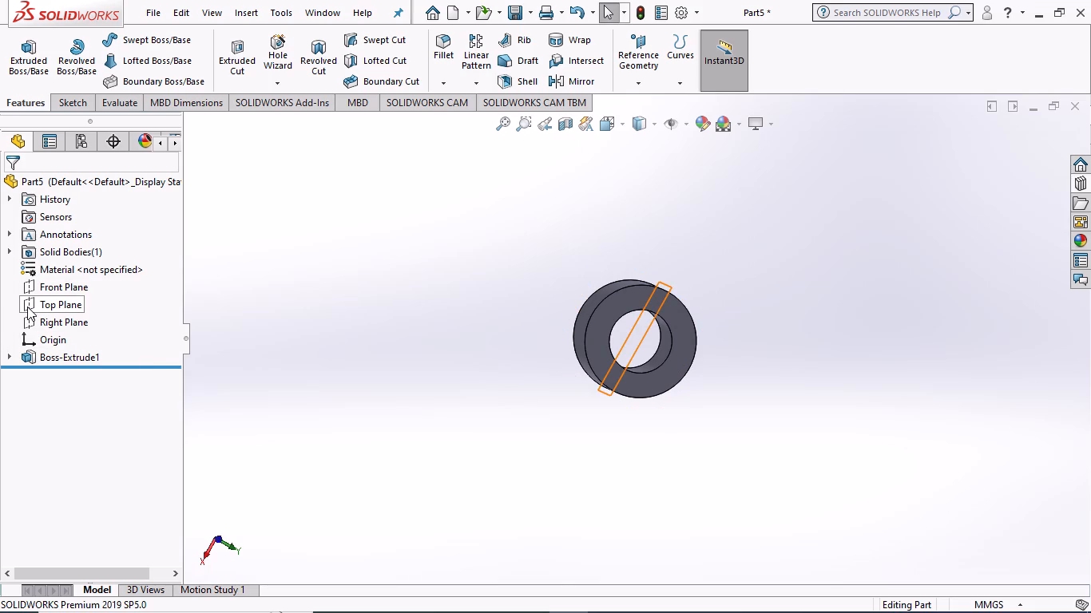
pyautogui.click(27, 306)
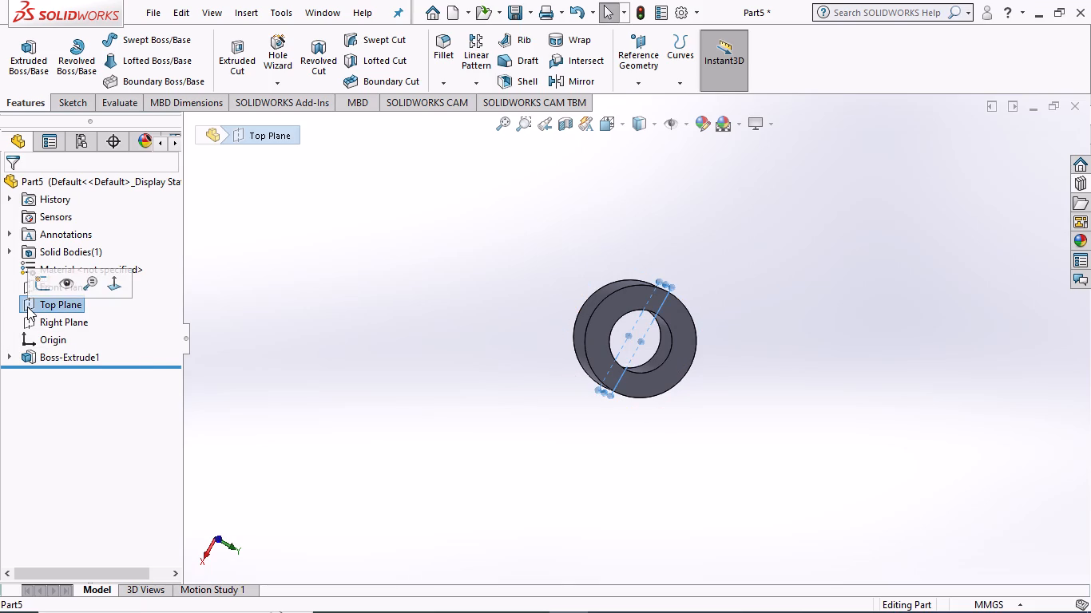
pyautogui.click(38, 280)
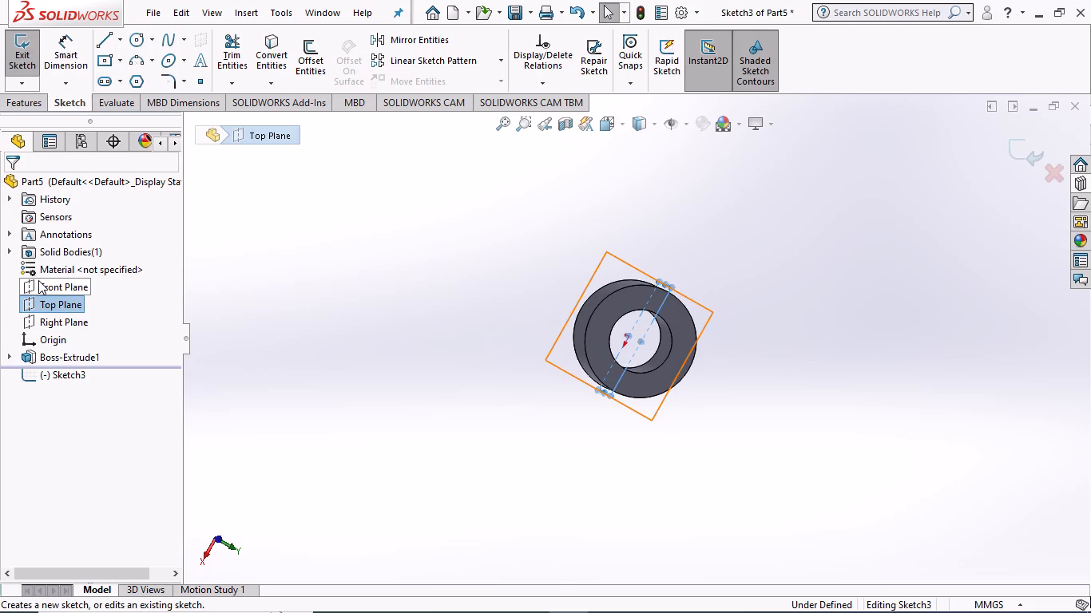
pyautogui.moveTo(365, 367); pyautogui.dragTo(376, 366)
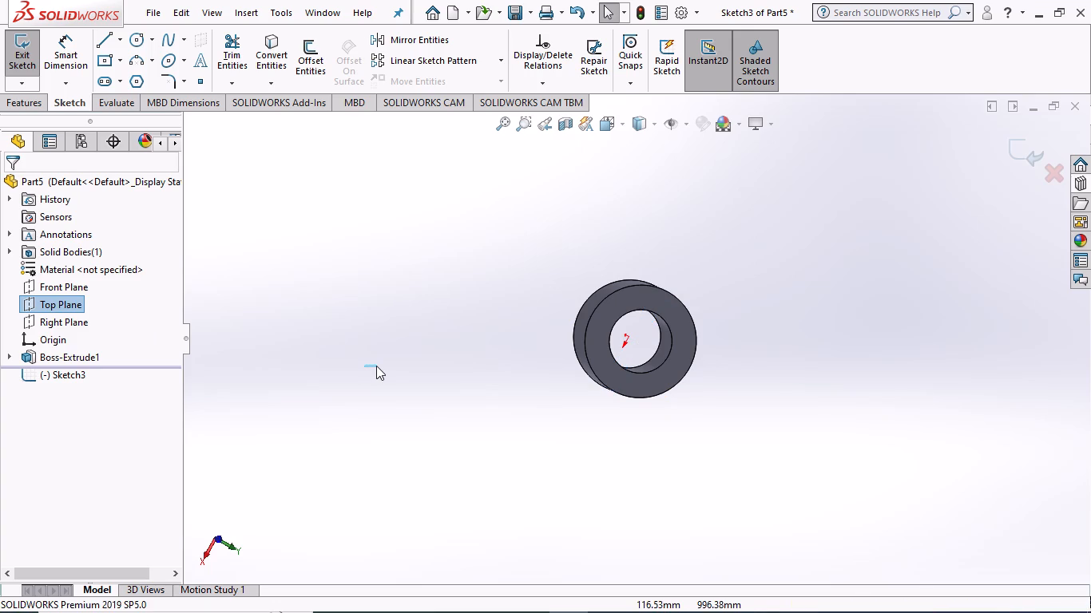
pyautogui.moveTo(383, 362); pyautogui.dragTo(411, 396)
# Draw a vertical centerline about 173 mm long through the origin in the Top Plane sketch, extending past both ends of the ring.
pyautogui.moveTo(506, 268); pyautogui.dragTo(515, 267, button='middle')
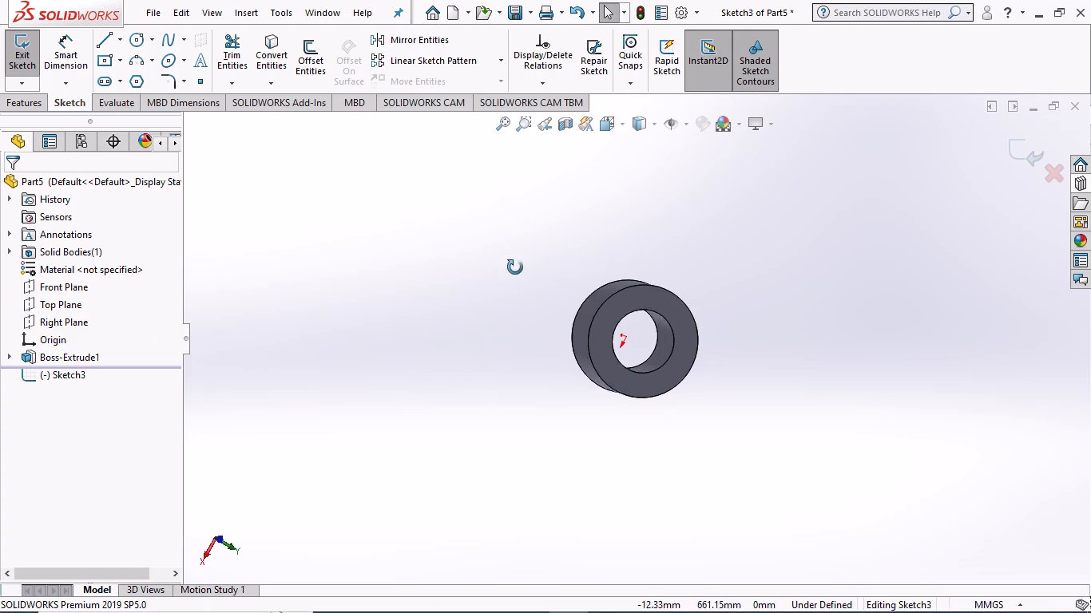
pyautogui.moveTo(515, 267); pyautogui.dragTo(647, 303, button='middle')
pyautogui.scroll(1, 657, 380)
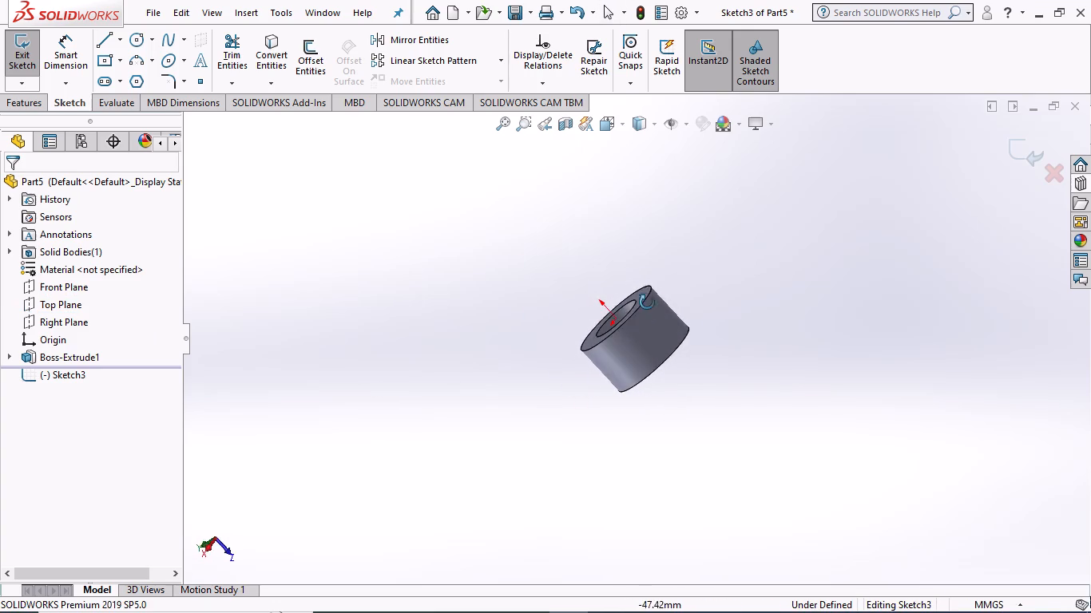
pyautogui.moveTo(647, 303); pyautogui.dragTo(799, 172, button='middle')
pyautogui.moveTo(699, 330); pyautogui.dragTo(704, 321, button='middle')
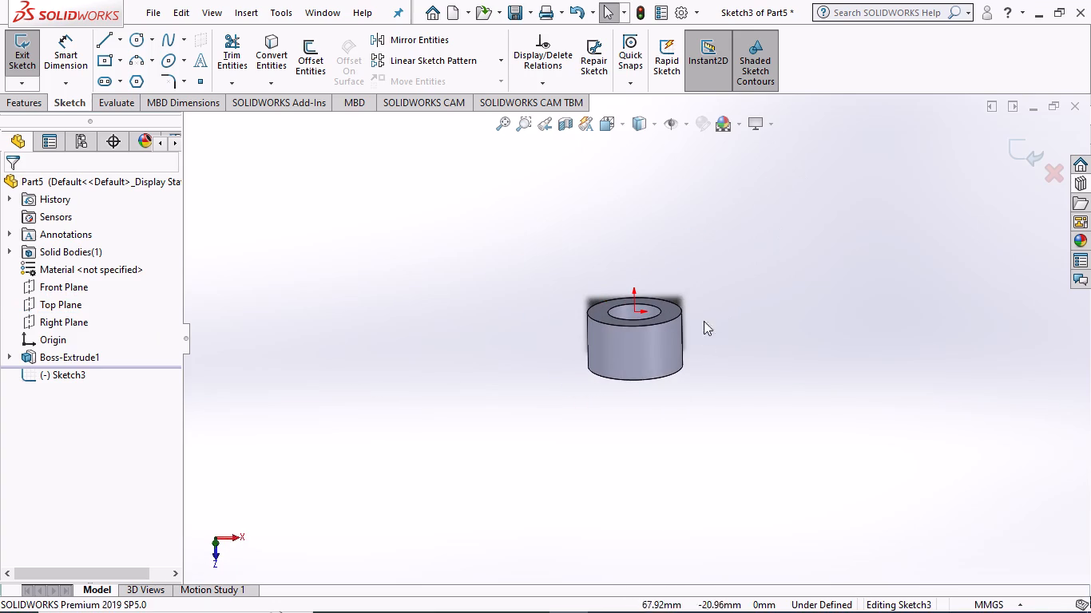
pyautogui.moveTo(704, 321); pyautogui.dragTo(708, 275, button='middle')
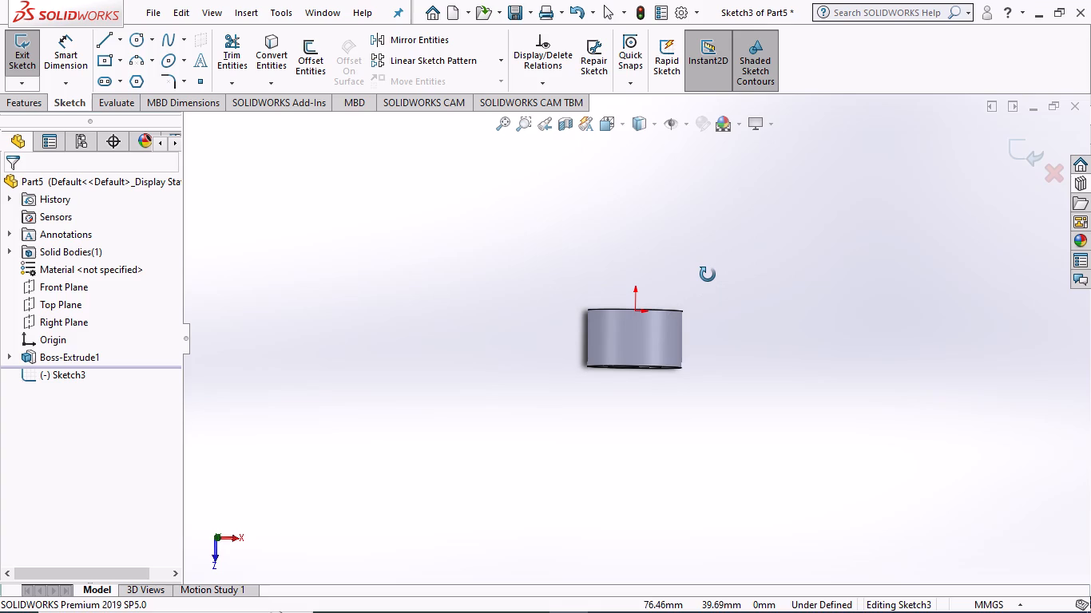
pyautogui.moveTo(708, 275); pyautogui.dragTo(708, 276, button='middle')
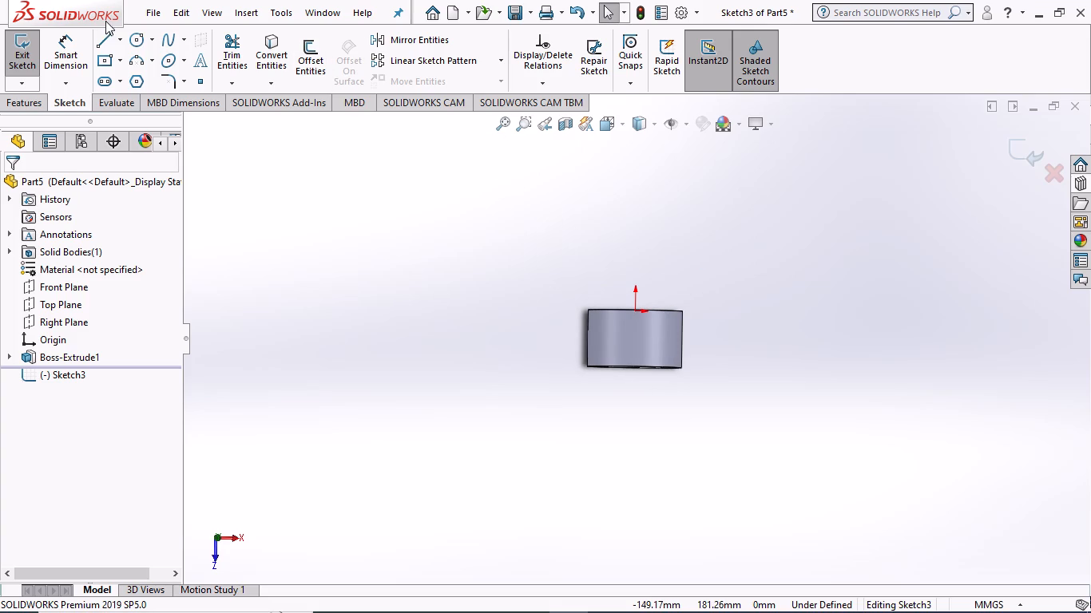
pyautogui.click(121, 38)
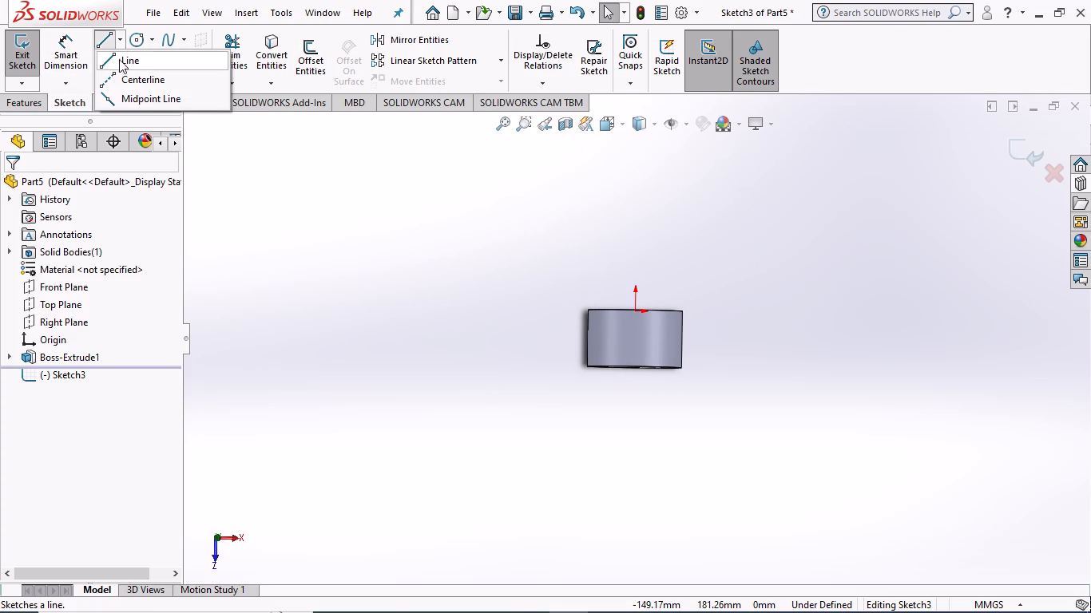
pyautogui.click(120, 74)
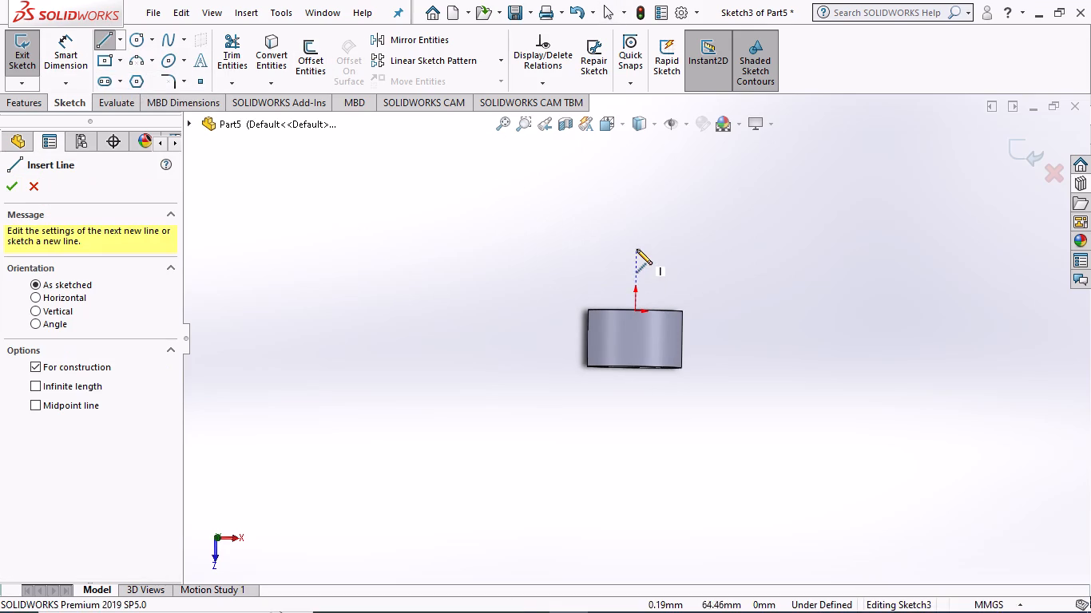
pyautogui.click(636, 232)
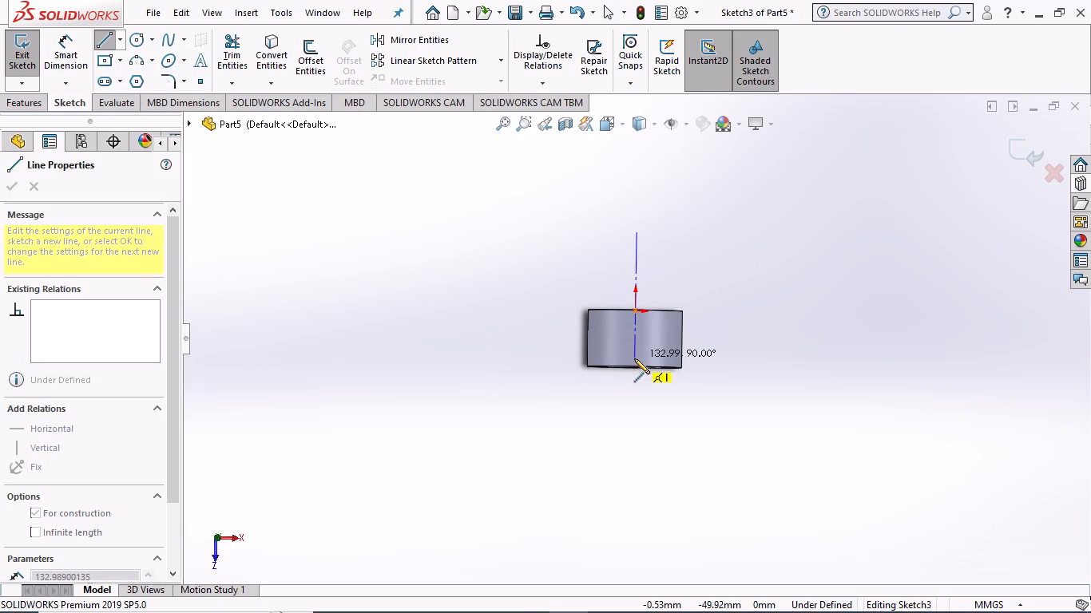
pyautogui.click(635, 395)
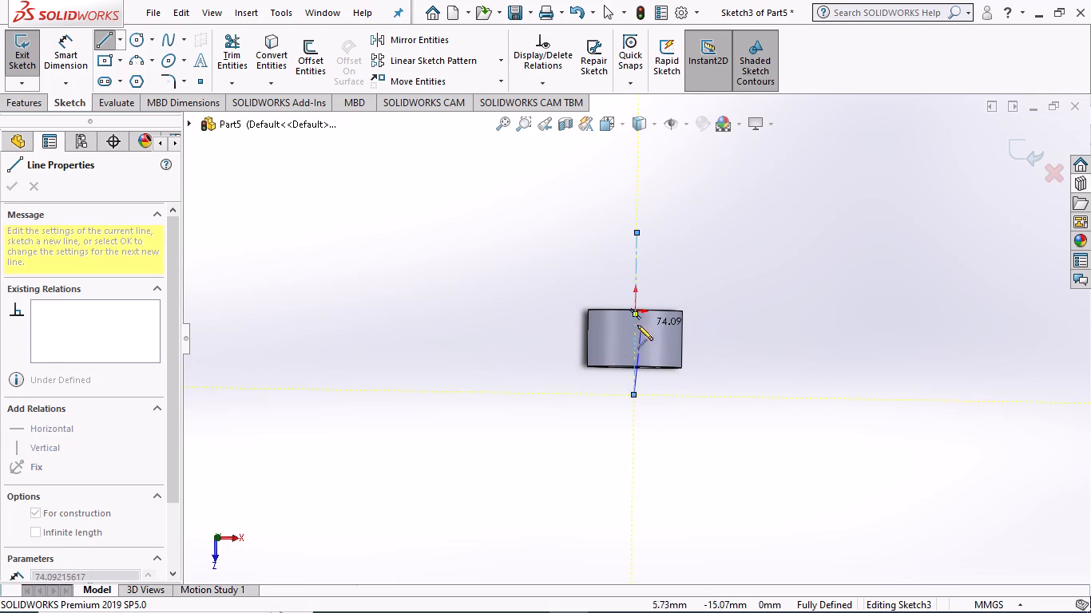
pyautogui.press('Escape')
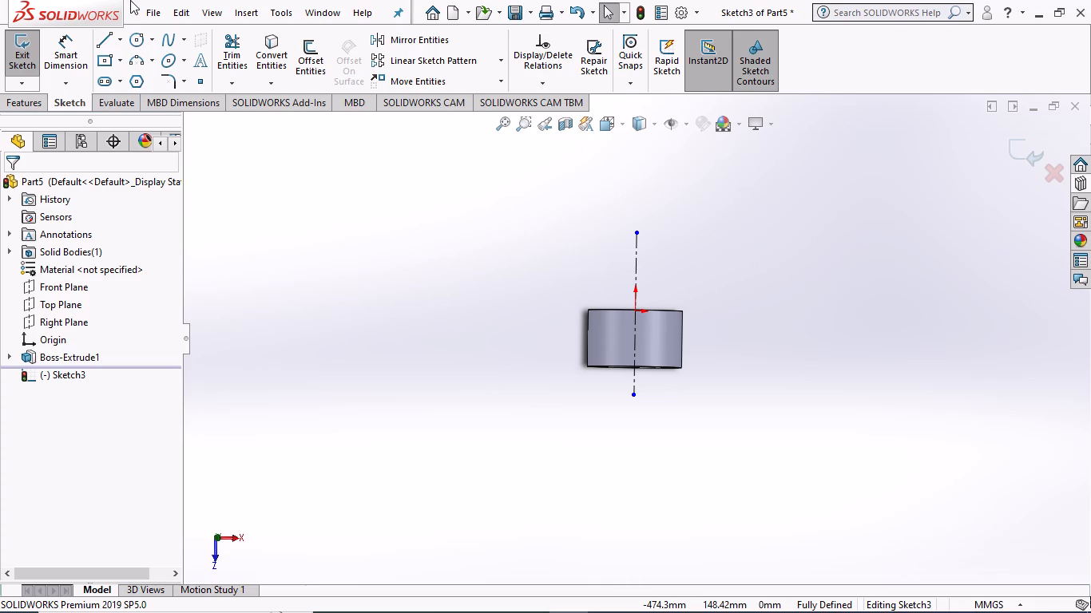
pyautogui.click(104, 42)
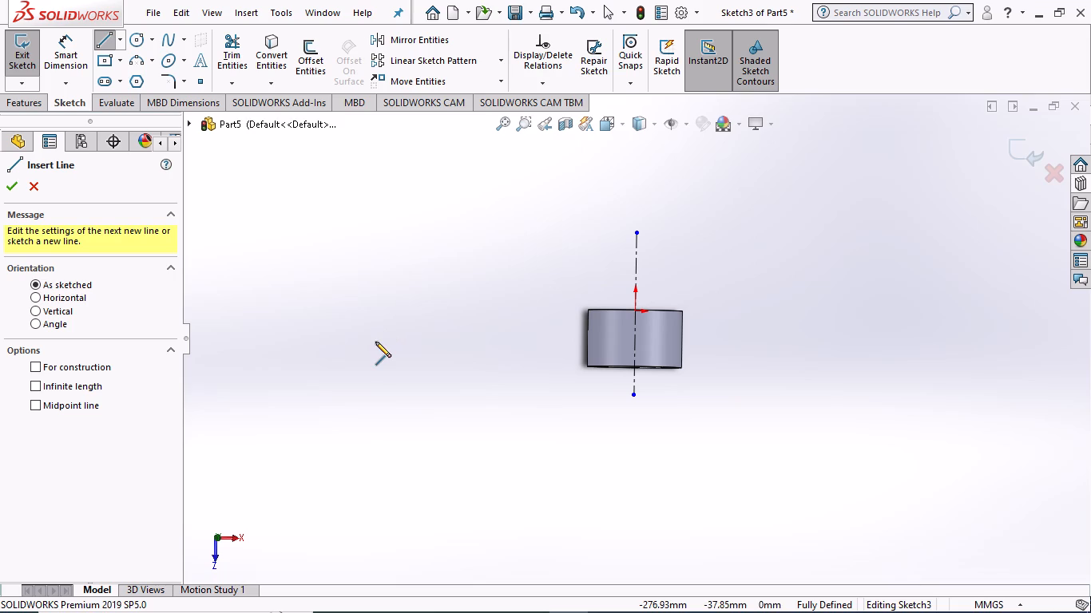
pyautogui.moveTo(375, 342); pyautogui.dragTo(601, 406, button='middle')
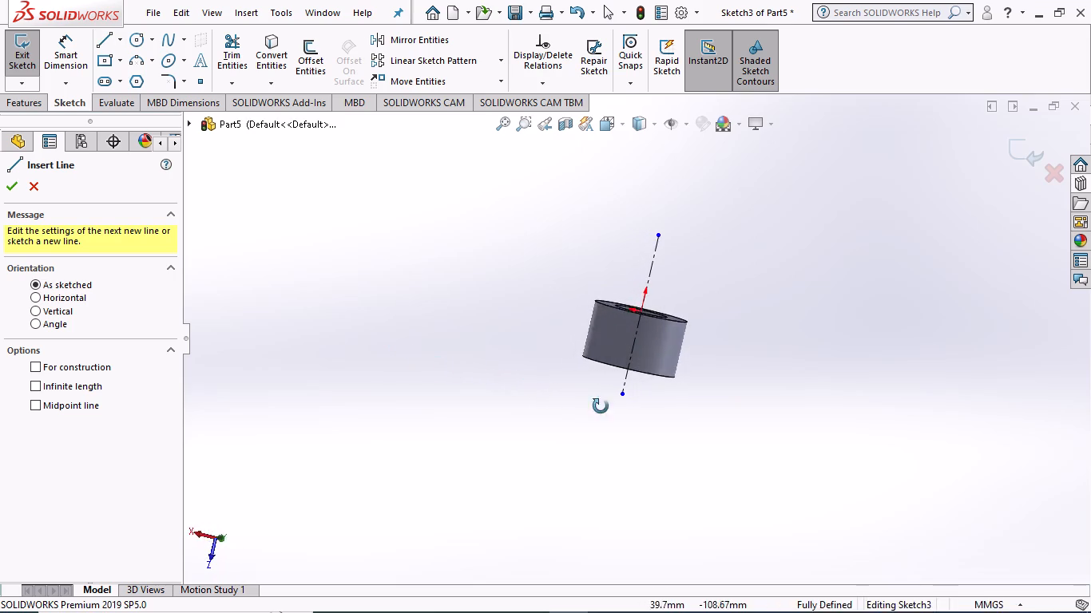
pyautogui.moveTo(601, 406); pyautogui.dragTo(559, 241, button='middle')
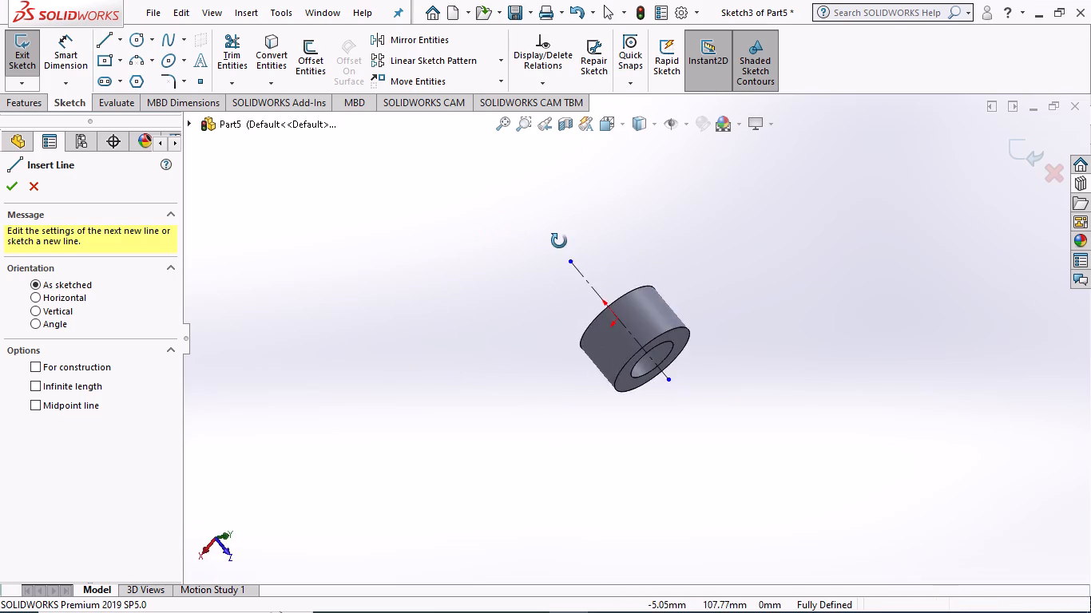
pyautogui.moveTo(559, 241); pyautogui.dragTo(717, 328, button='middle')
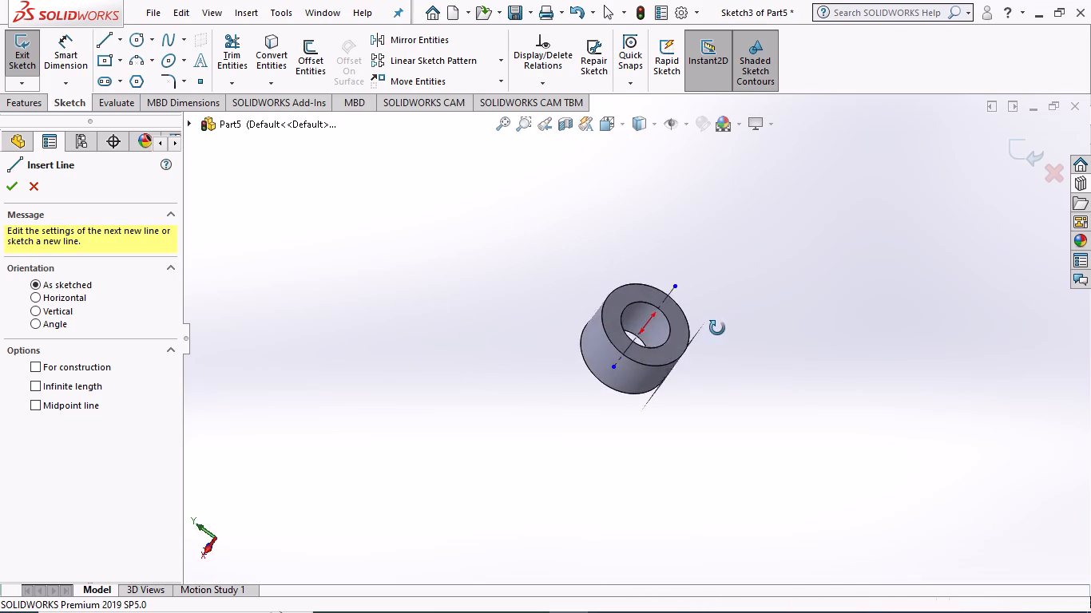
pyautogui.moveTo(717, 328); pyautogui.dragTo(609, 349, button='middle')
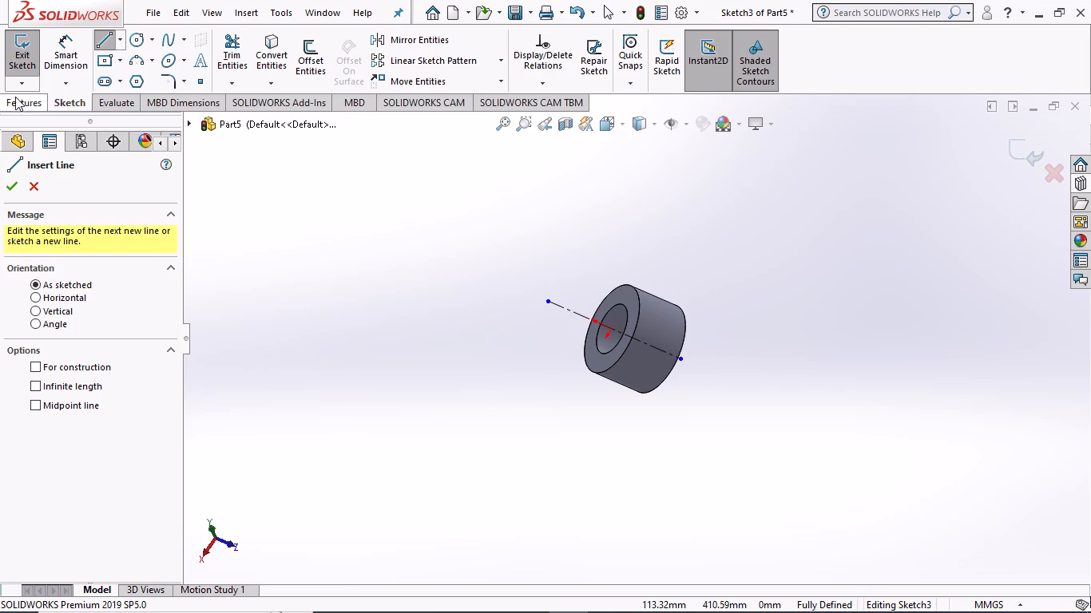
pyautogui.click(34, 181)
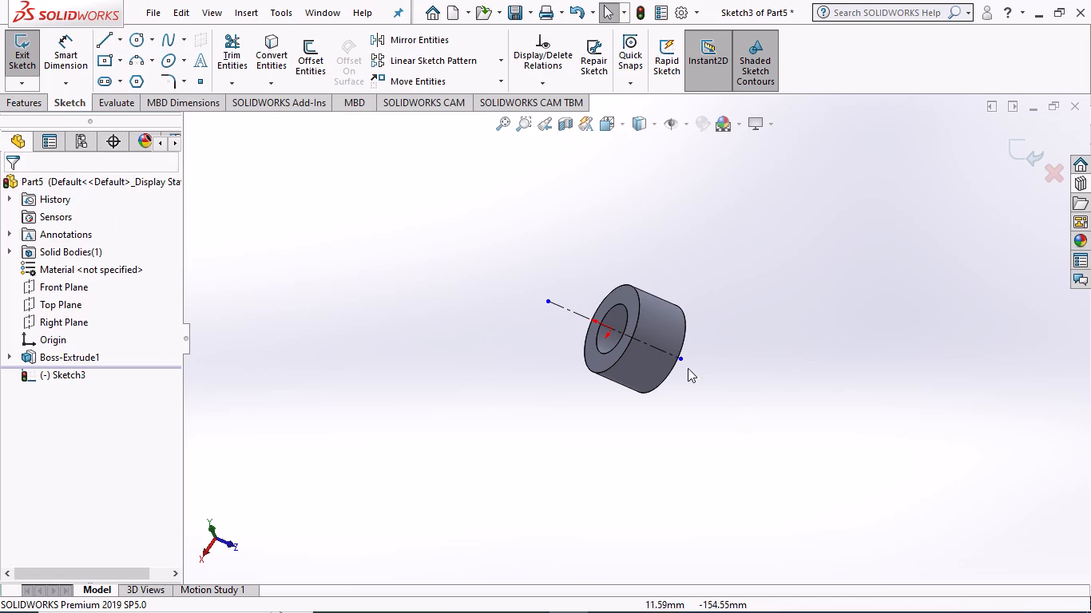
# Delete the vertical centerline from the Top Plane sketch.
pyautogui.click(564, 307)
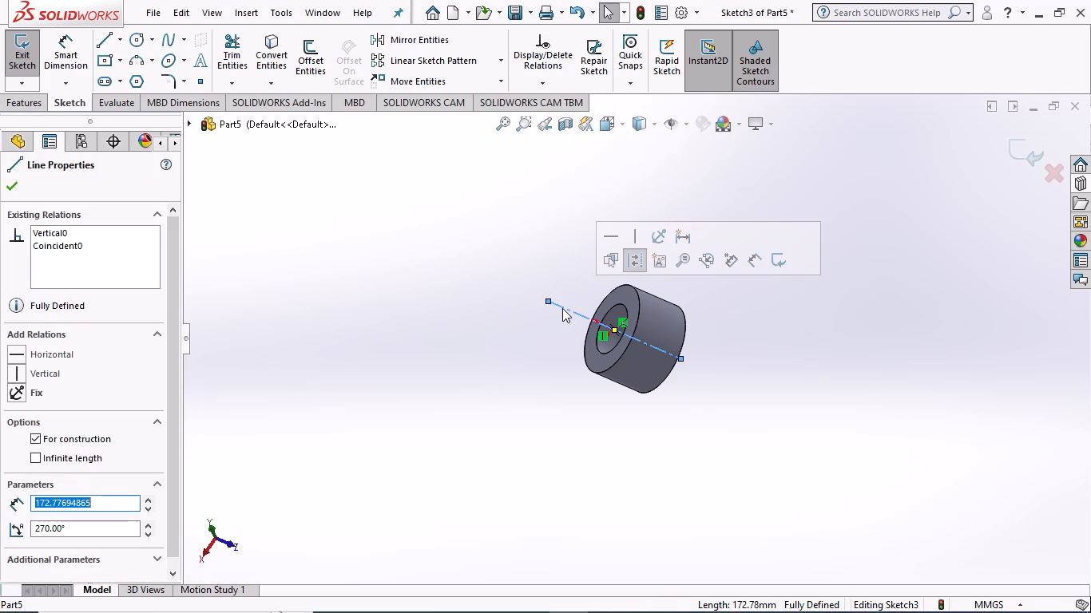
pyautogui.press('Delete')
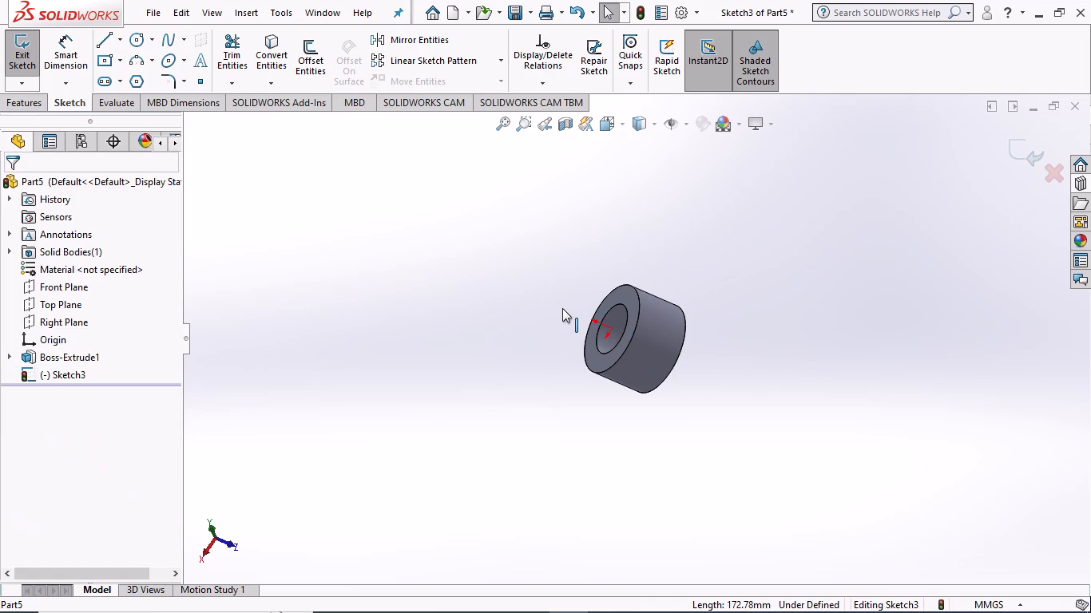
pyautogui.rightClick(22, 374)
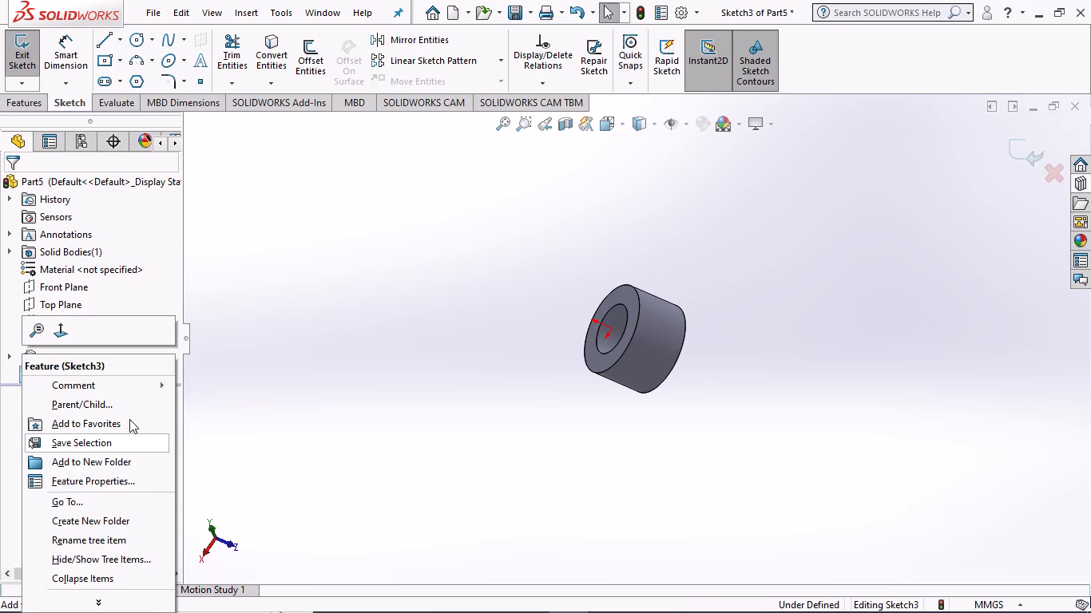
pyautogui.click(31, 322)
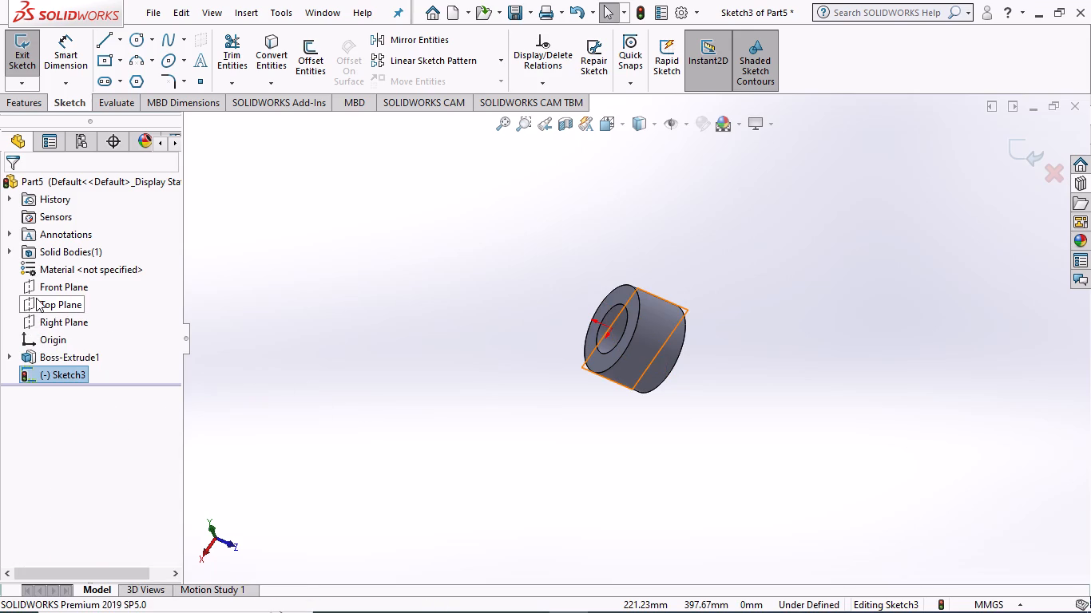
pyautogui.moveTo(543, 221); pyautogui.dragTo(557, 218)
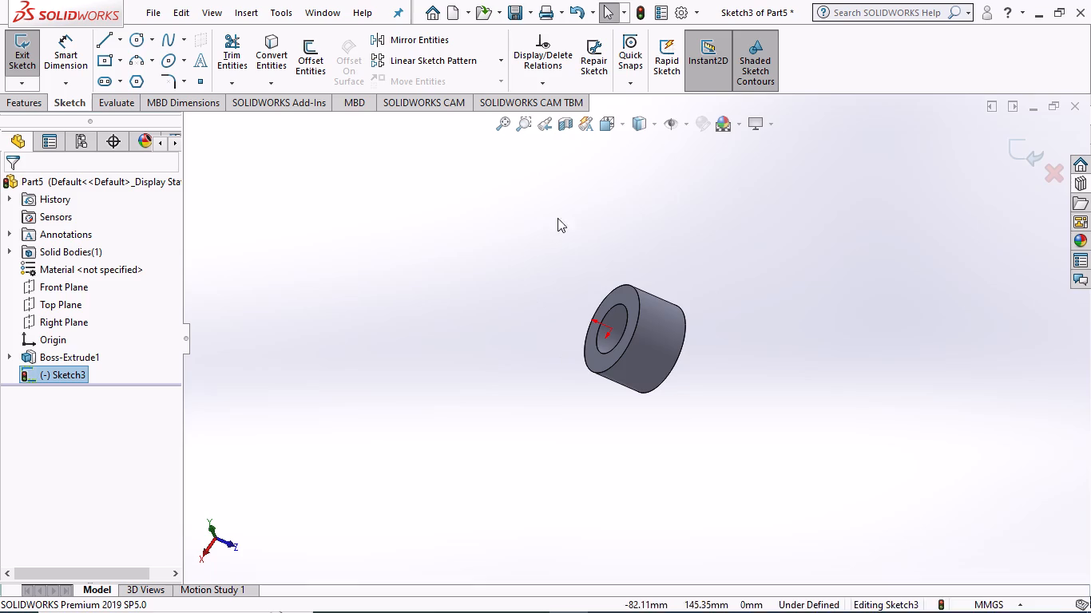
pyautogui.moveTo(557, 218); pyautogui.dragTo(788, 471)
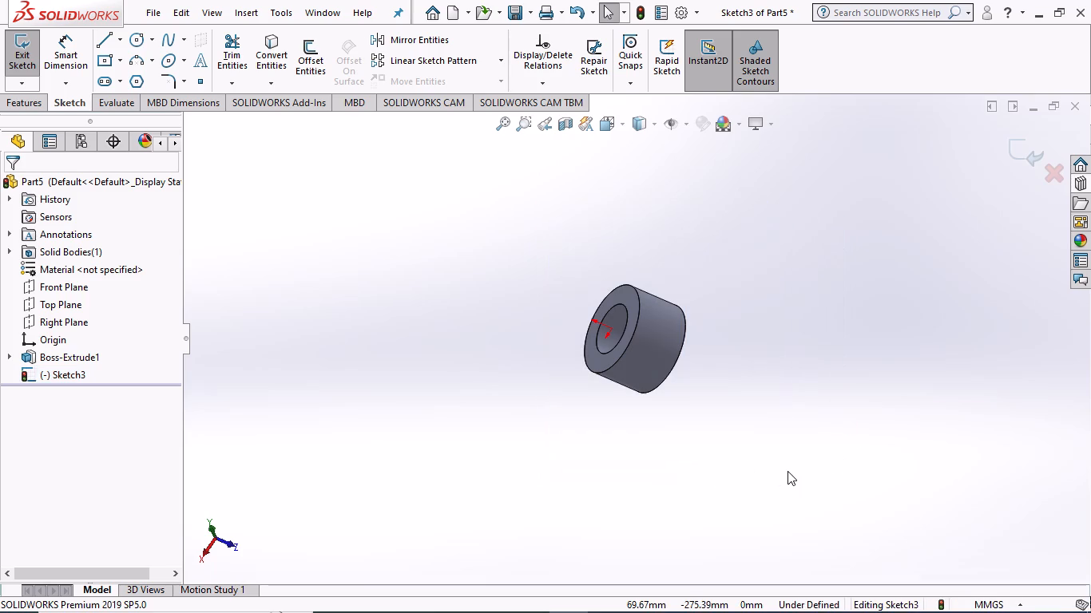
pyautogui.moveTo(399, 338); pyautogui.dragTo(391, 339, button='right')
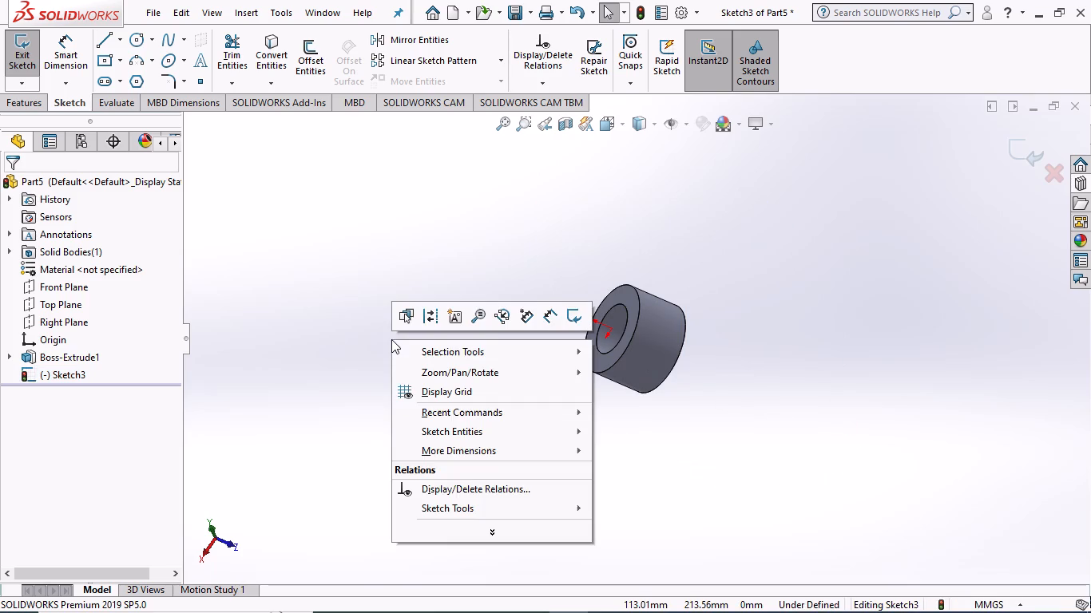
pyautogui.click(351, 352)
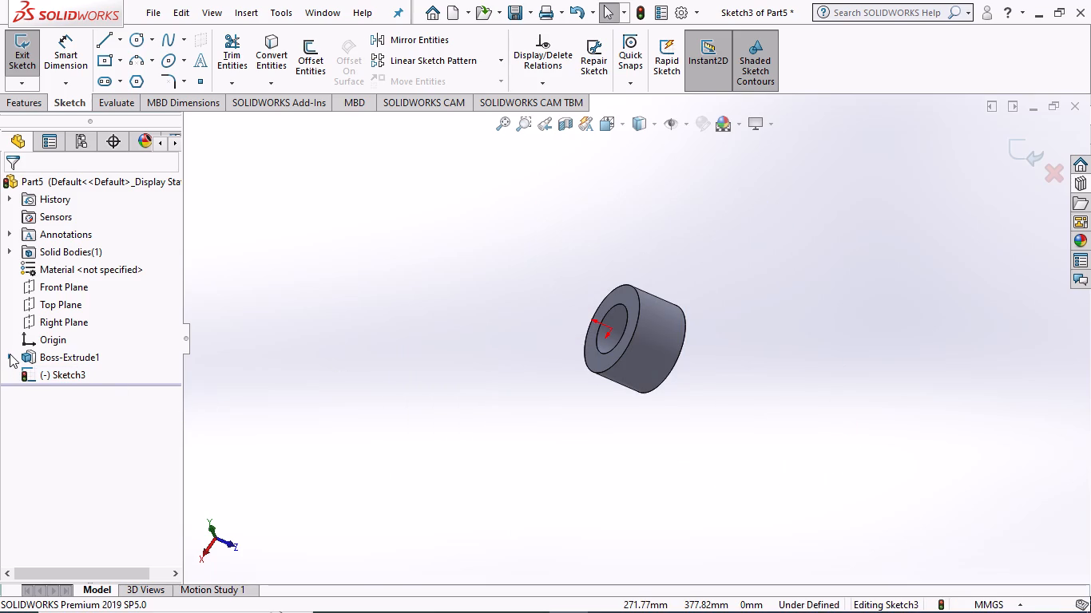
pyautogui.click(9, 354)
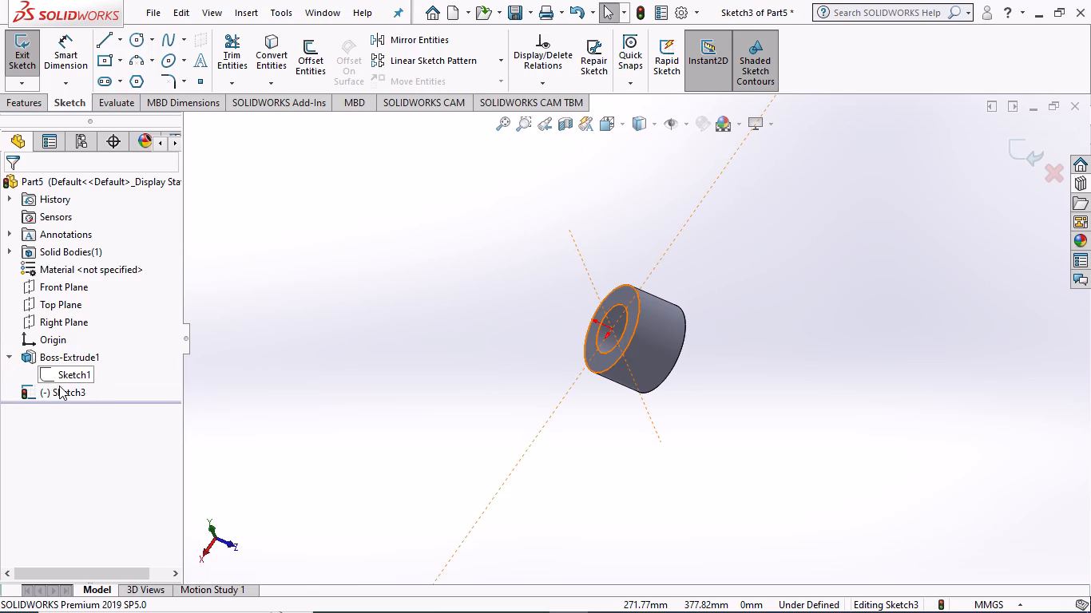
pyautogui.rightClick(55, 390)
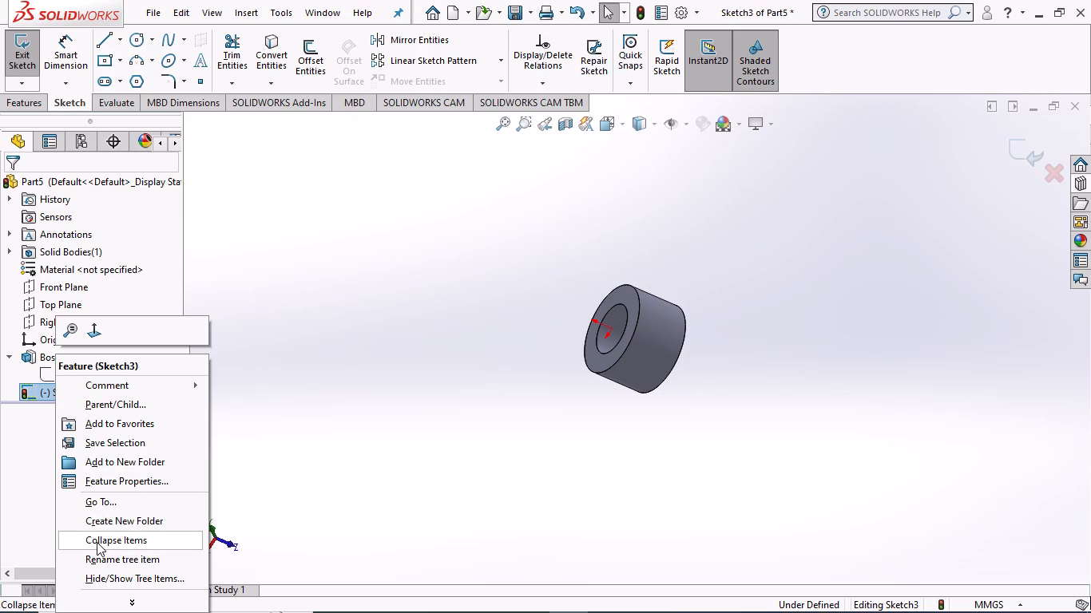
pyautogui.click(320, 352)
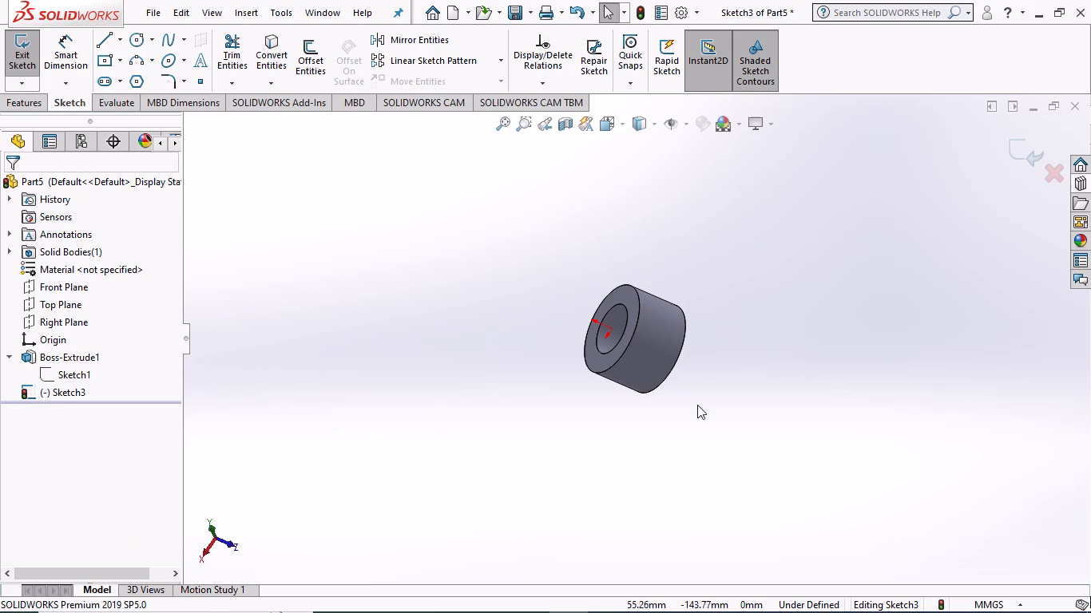
# Examine the ring's end faces, bore and outer side from several directions, near and far.
pyautogui.moveTo(727, 358); pyautogui.dragTo(570, 334, button='middle')
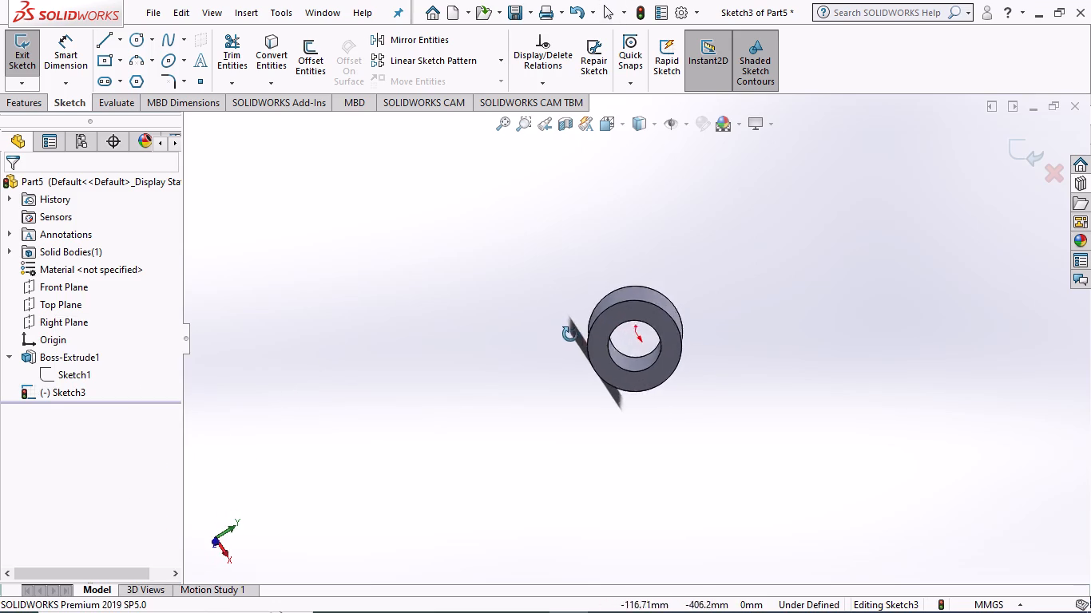
pyautogui.moveTo(570, 334); pyautogui.dragTo(638, 365, button='middle')
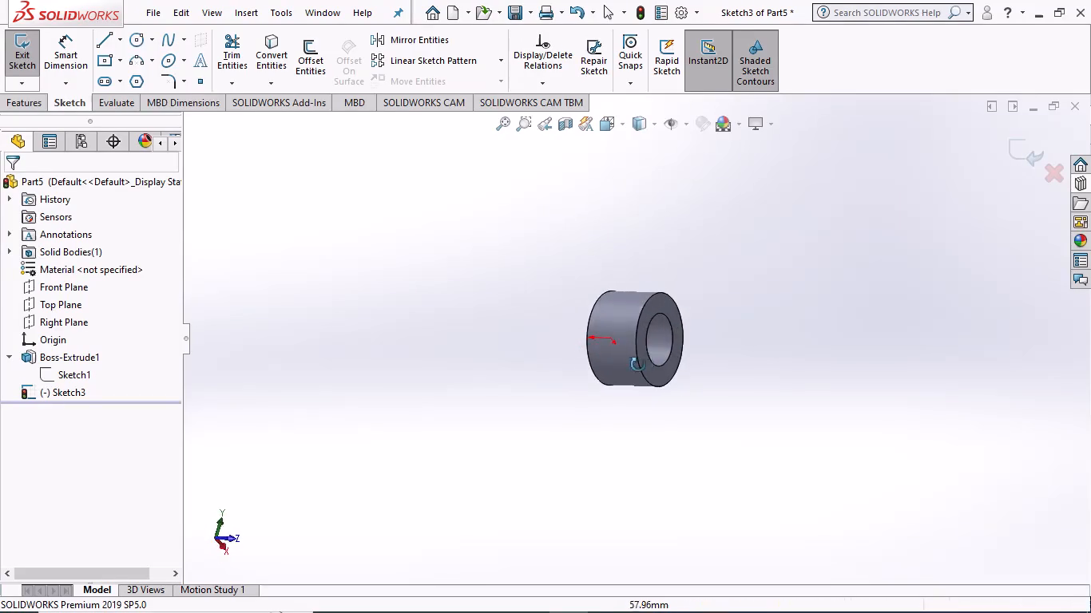
pyautogui.moveTo(638, 365); pyautogui.dragTo(449, 286, button='middle')
pyautogui.moveTo(660, 229); pyautogui.dragTo(661, 228, button='middle')
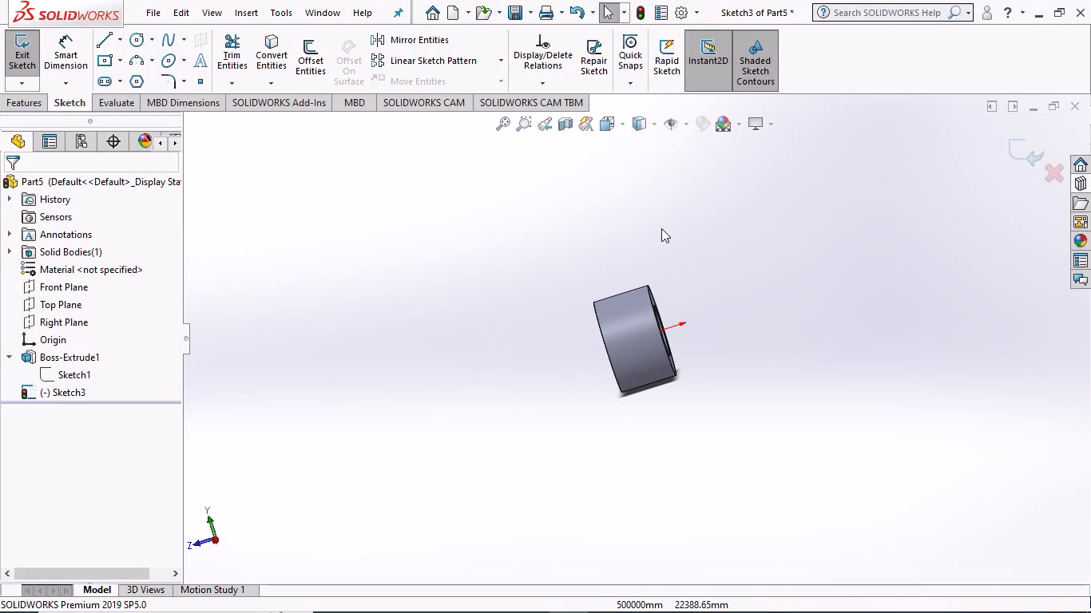
pyautogui.moveTo(661, 228); pyautogui.dragTo(514, 214, button='middle')
pyautogui.moveTo(545, 298); pyautogui.dragTo(550, 168, button='middle')
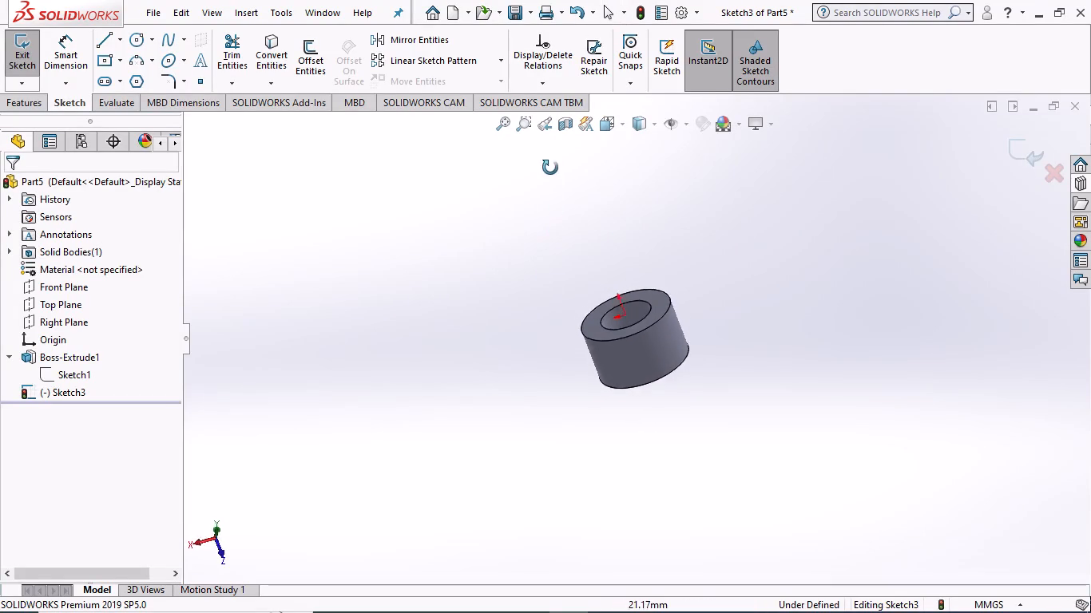
pyautogui.moveTo(550, 168); pyautogui.dragTo(550, 160, button='middle')
pyautogui.moveTo(540, 281); pyautogui.dragTo(560, 179, button='middle')
pyautogui.moveTo(560, 179); pyautogui.dragTo(574, 224, button='middle')
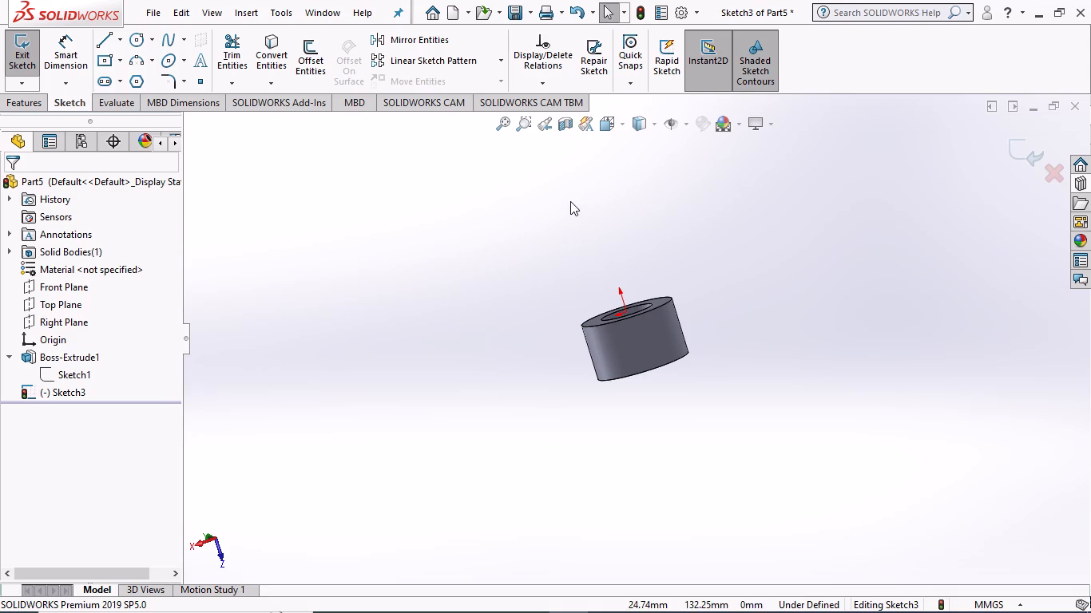
pyautogui.scroll(-2, 732, 433)
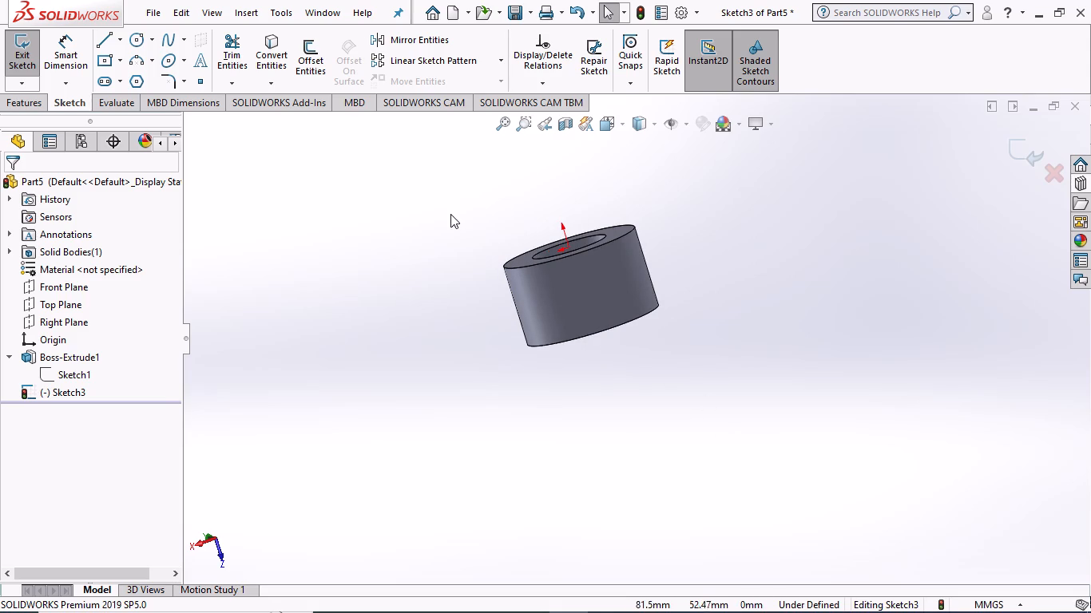
pyautogui.scroll(1, 469, 198)
pyautogui.scroll(-1, 576, 173)
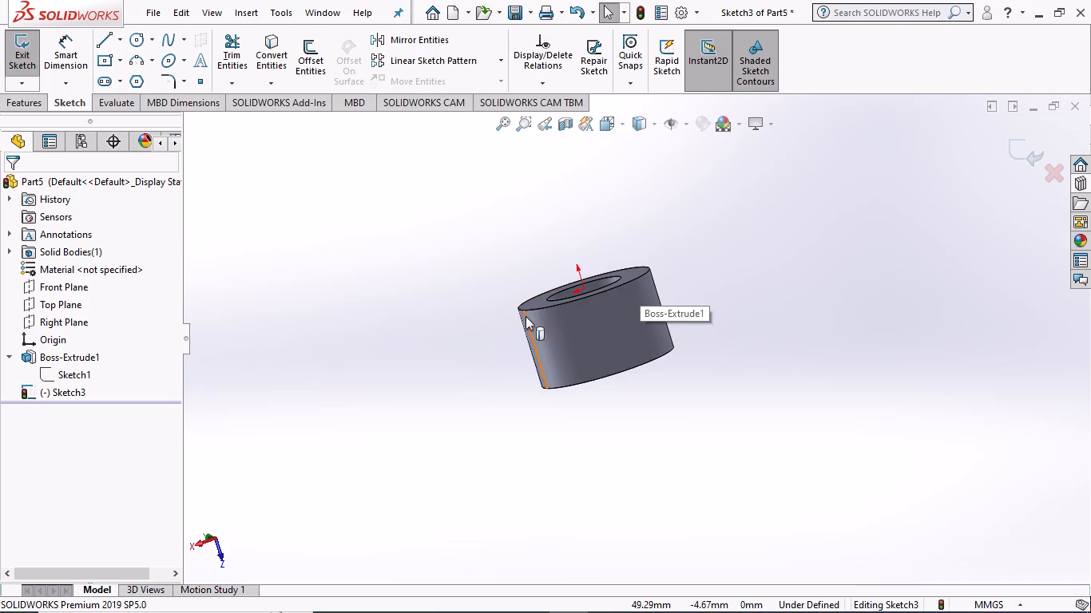
pyautogui.moveTo(525, 316); pyautogui.dragTo(656, 214)
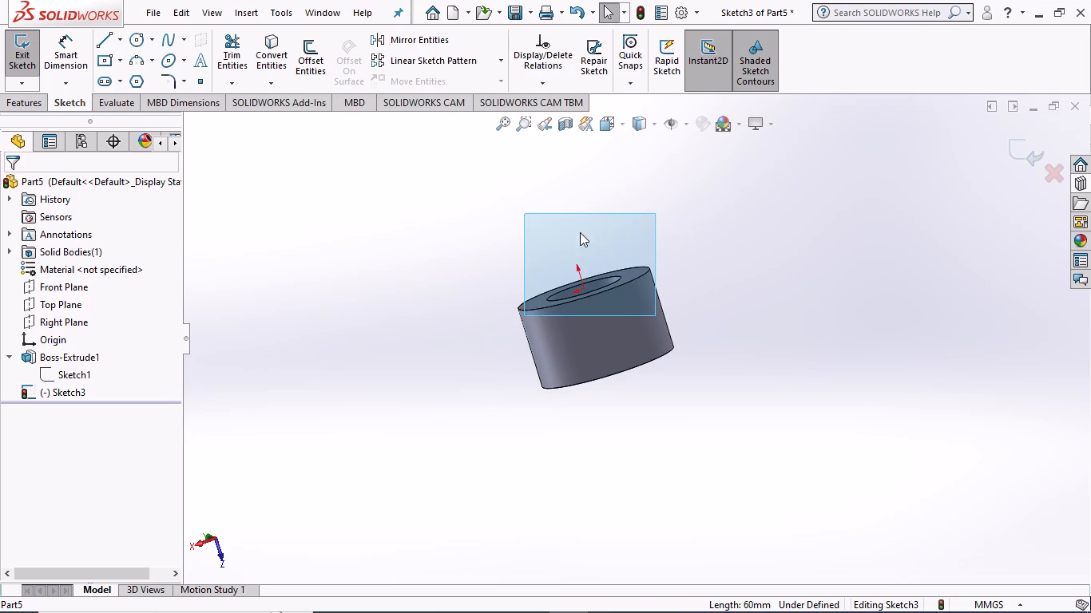
# Save the ring part as Part5 in the assembly 2 folder, without rebuilding the document.
pyautogui.click(151, 11)
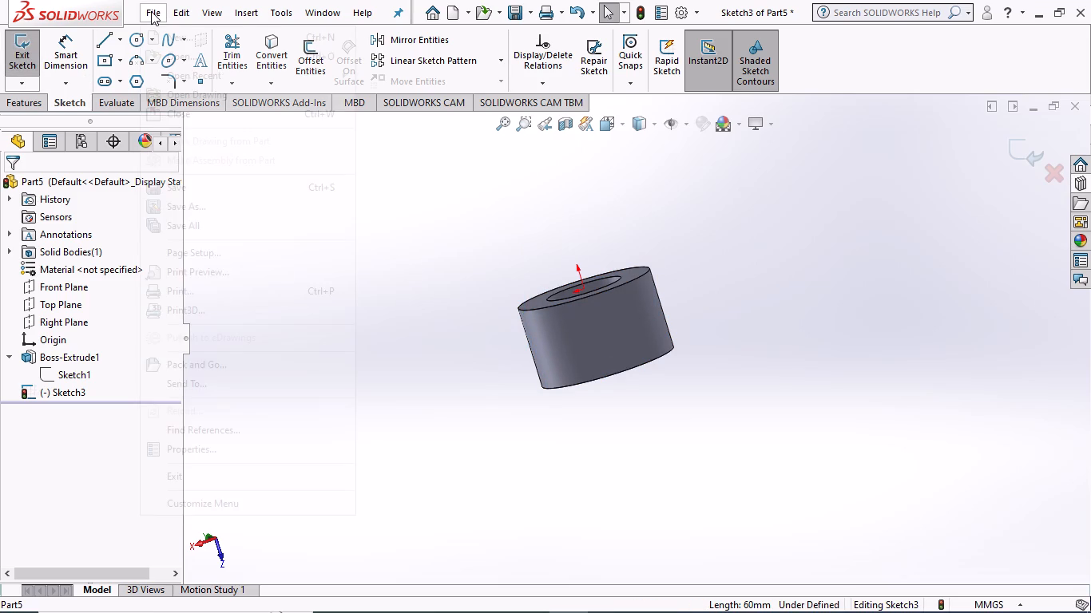
pyautogui.click(221, 203)
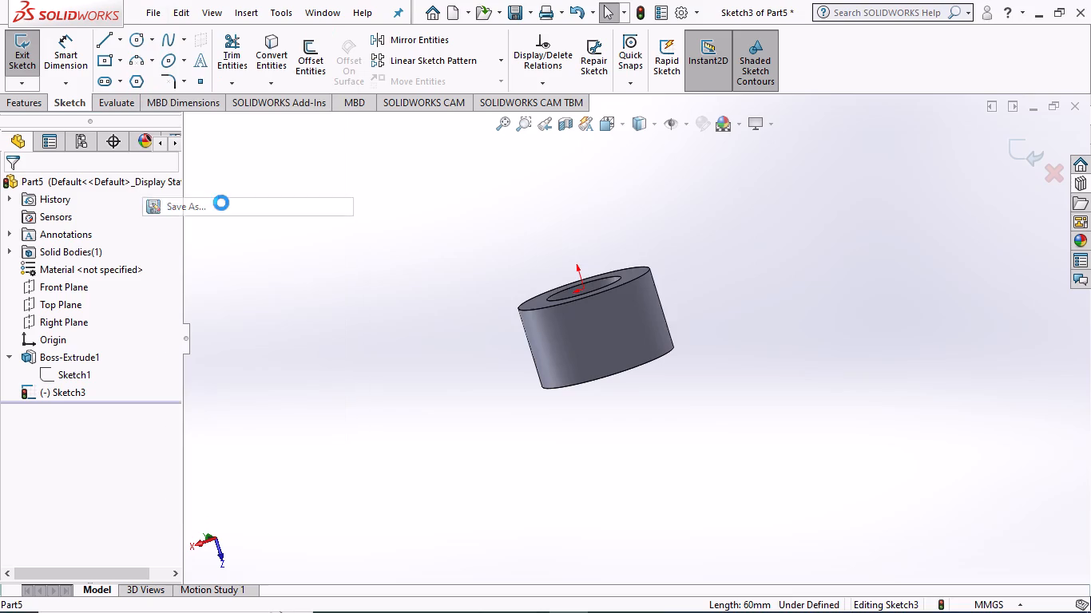
pyautogui.click(659, 224)
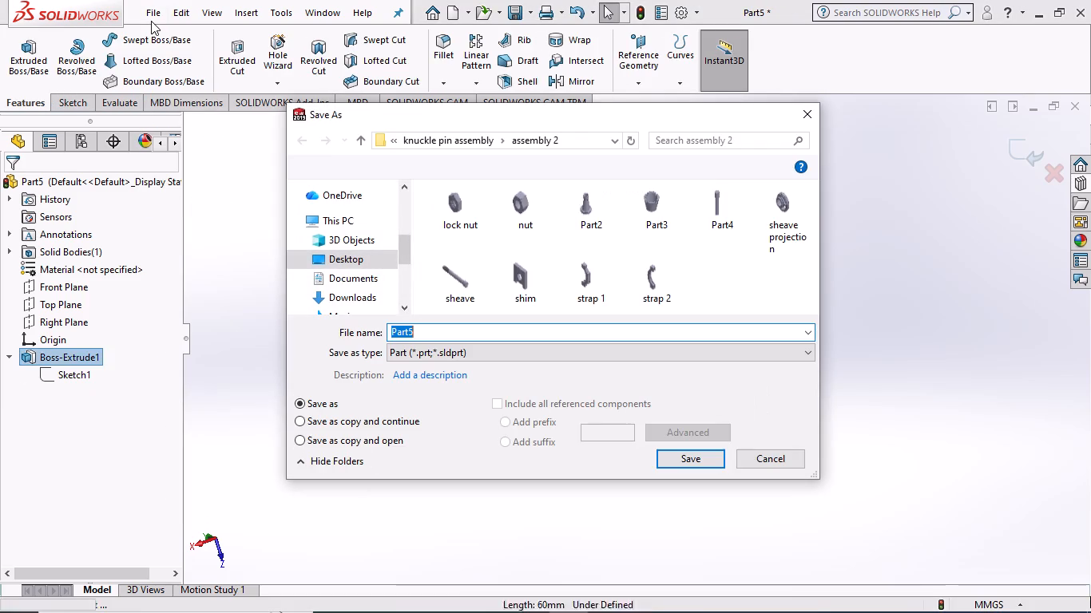
pyautogui.click(696, 461)
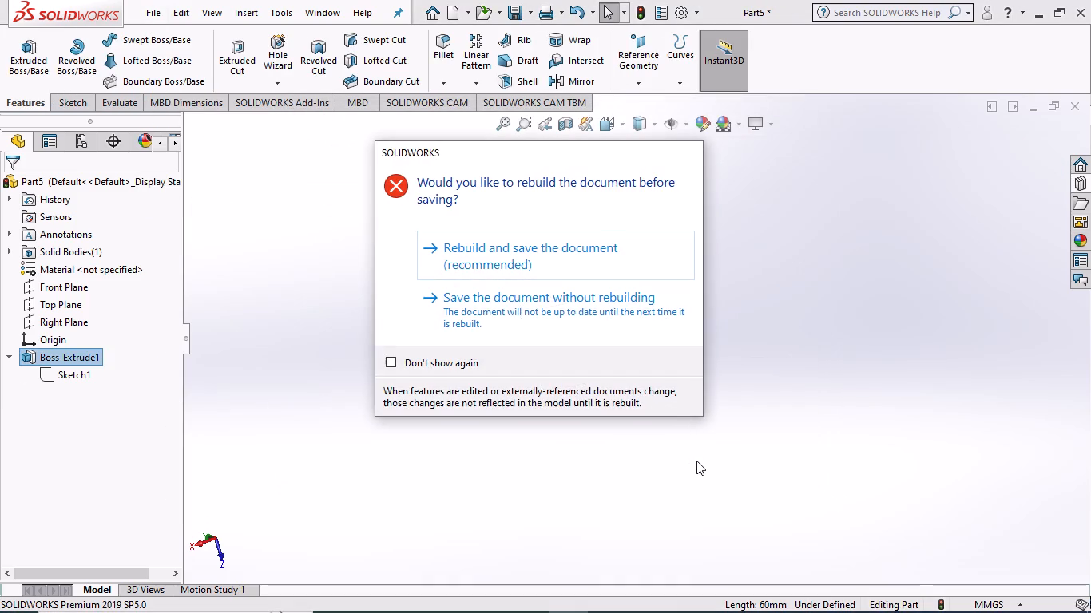
pyautogui.click(557, 320)
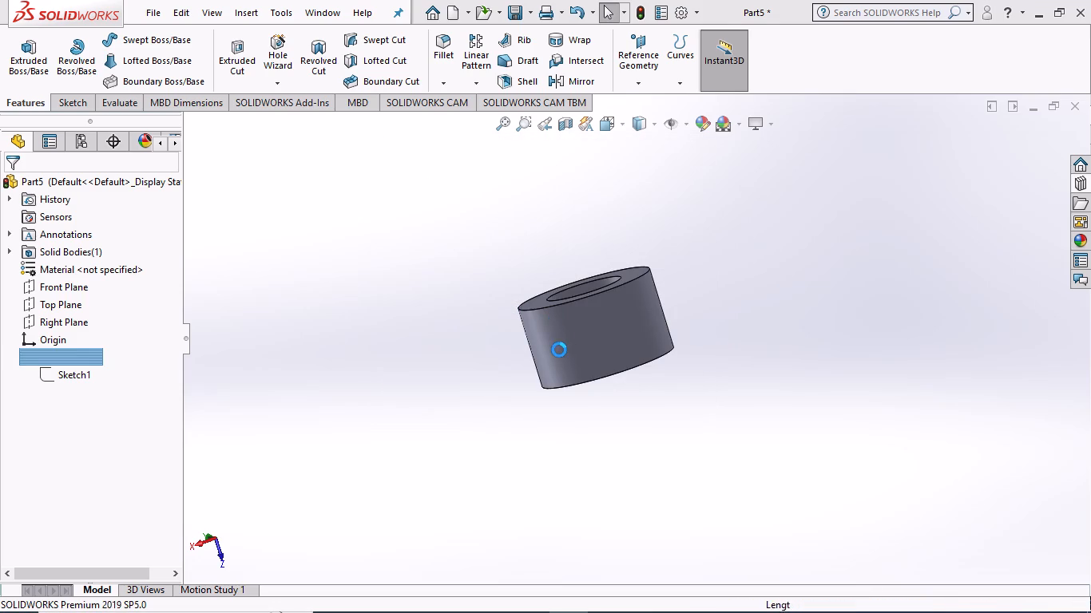
pyautogui.moveTo(1090, 5); pyautogui.dragTo(1090, 14, button='right')
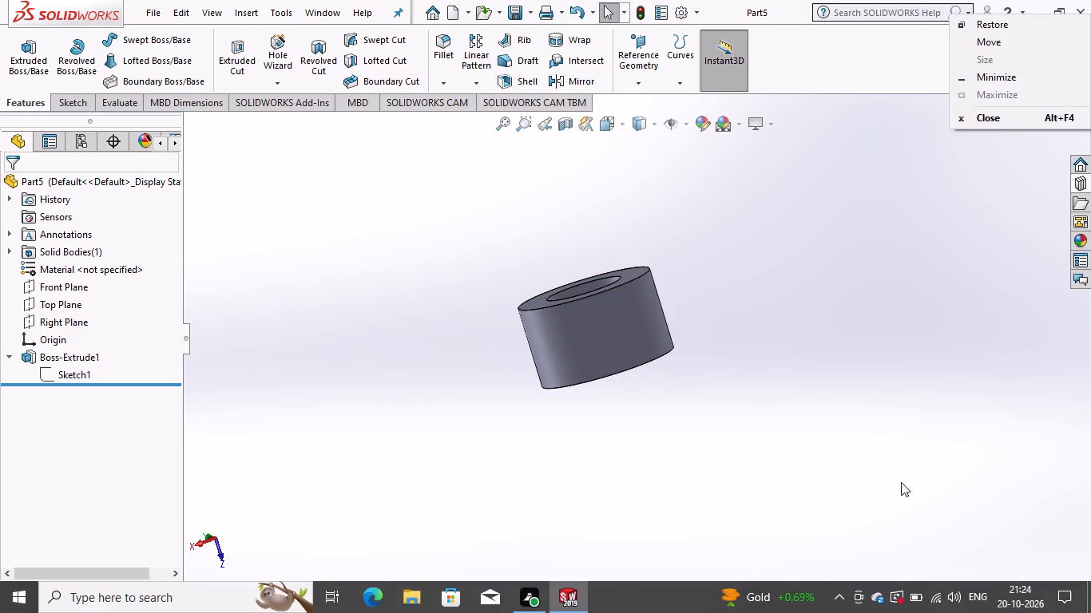
pyautogui.click(799, 454)
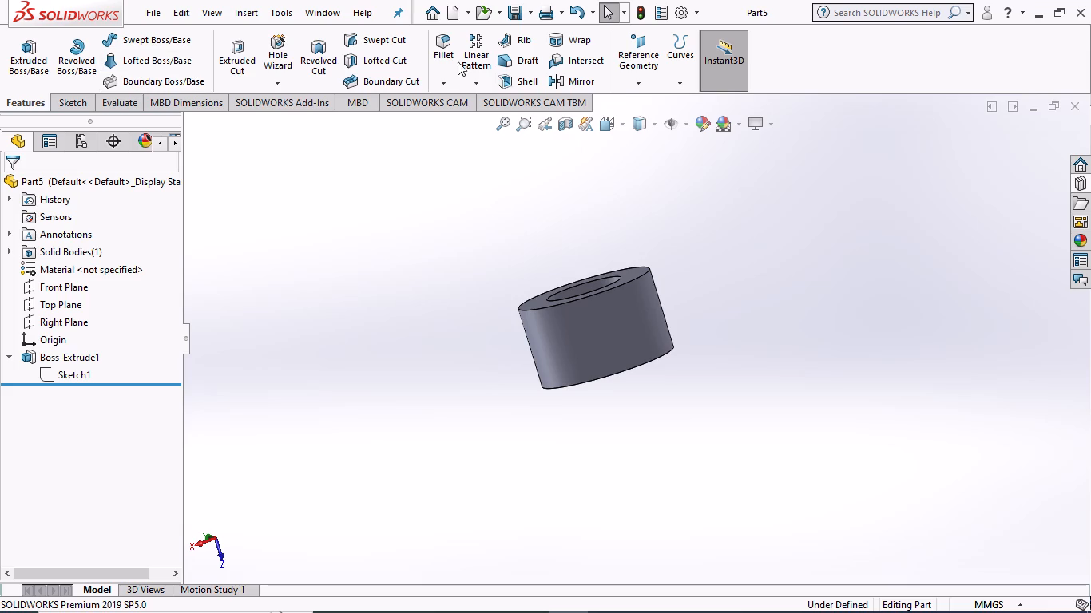
# Create a new part and start a sketch on its Front Plane.
pyautogui.click(429, 14)
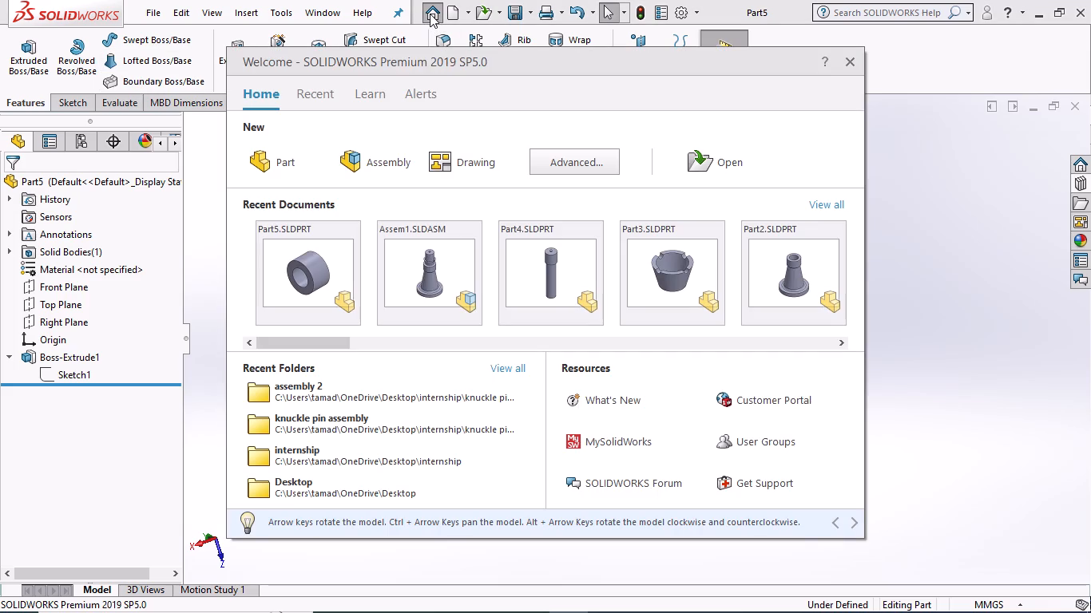
pyautogui.click(274, 164)
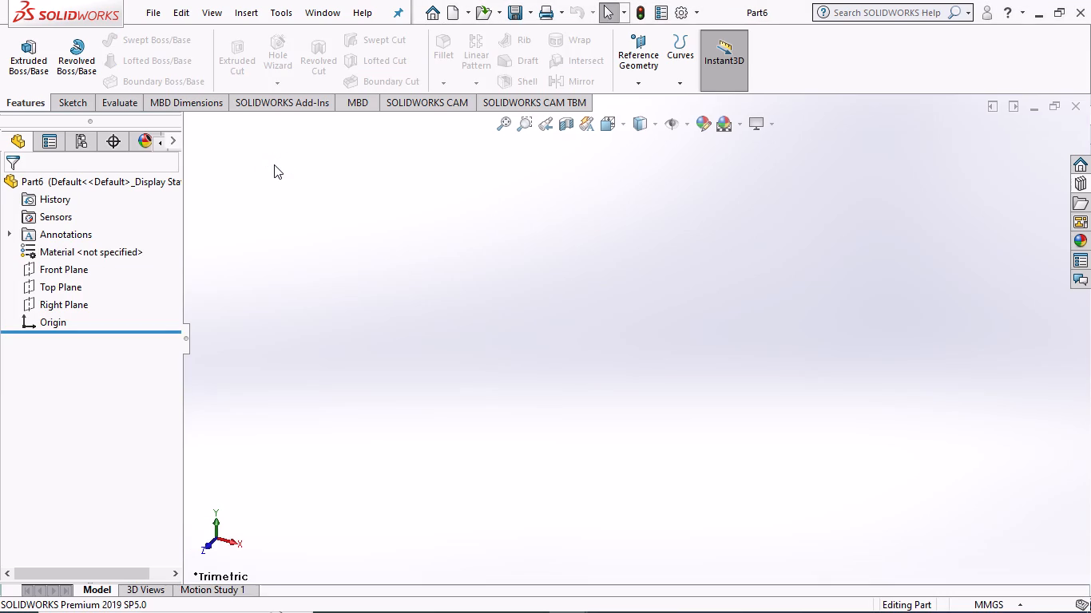
pyautogui.click(88, 107)
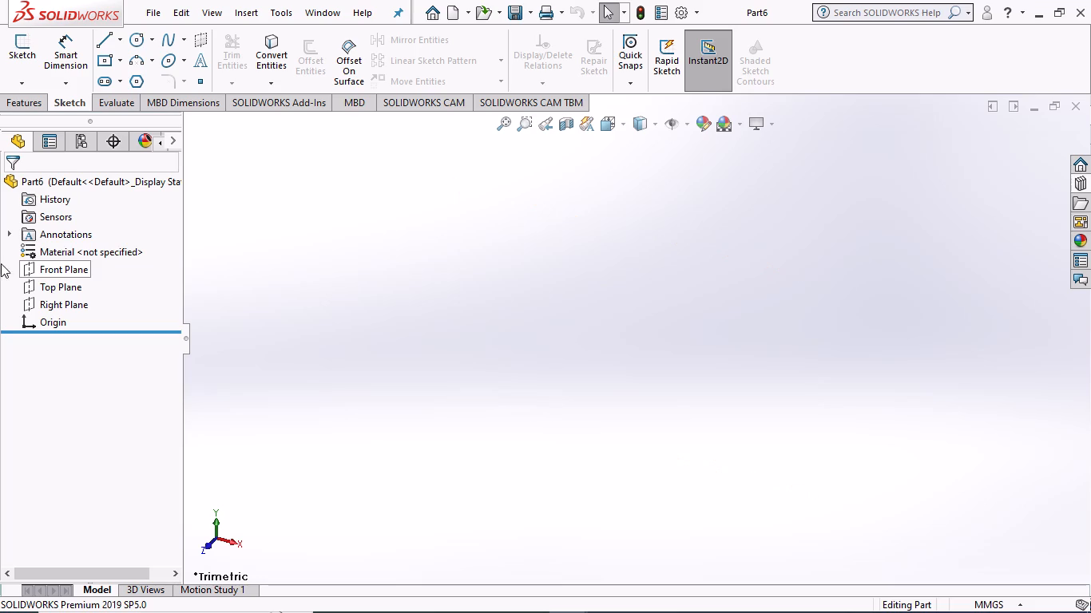
pyautogui.click(24, 265)
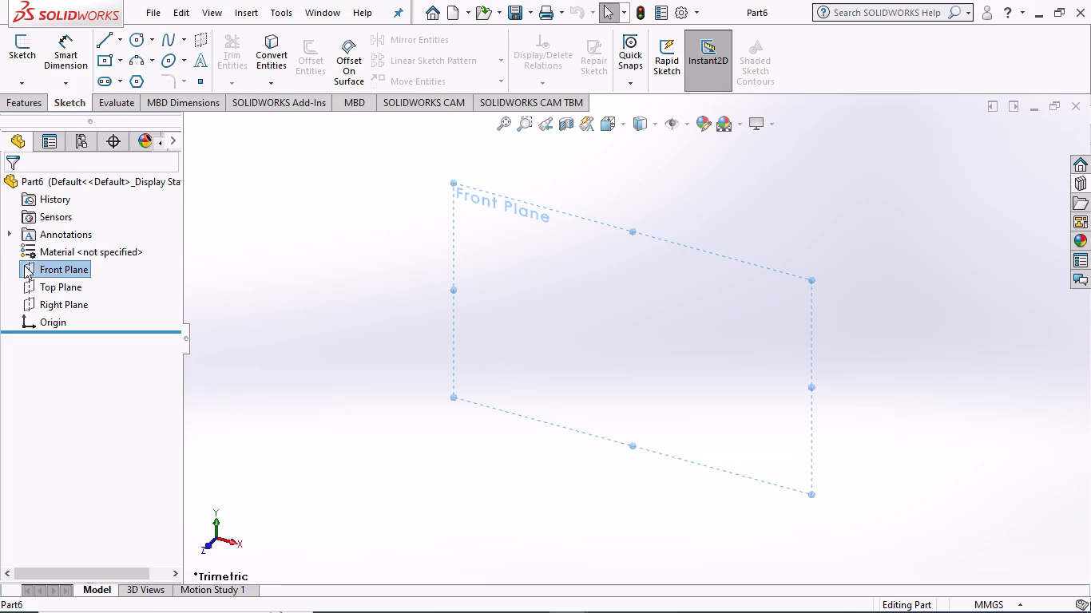
pyautogui.click(34, 248)
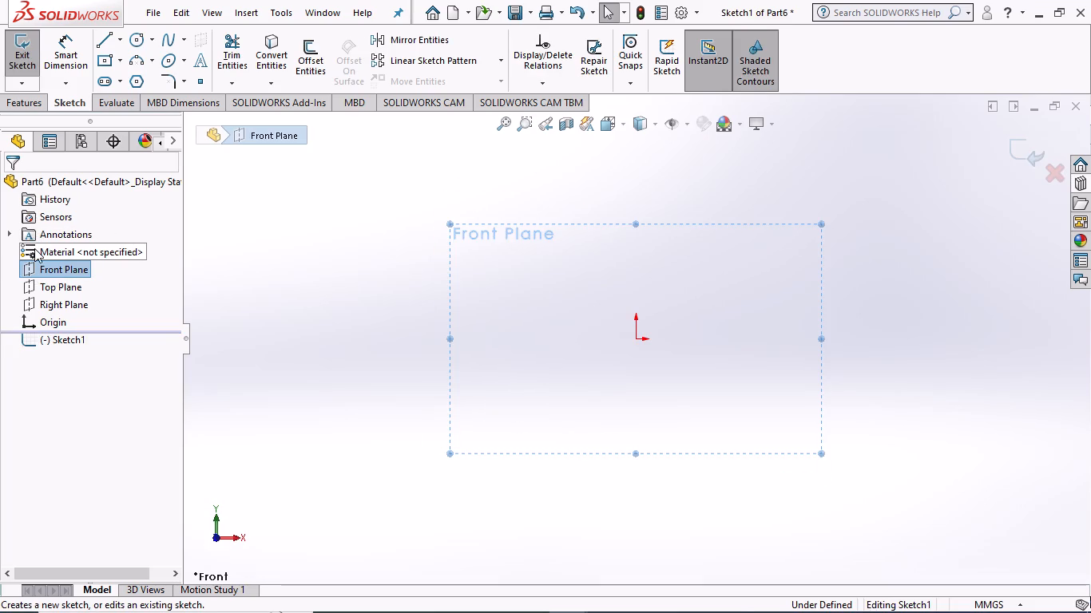
pyautogui.click(260, 279)
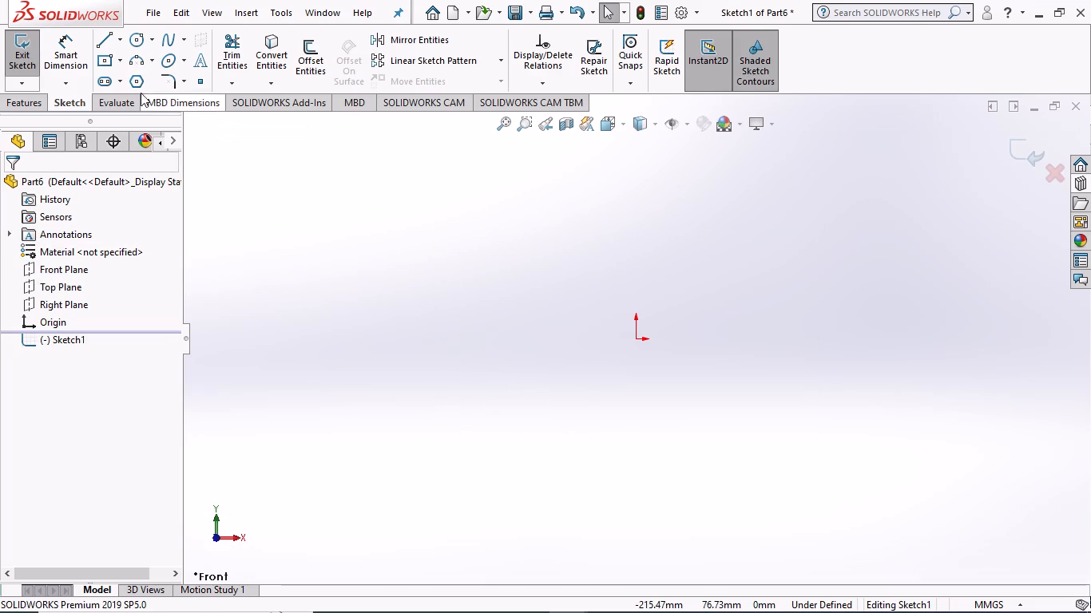
# Draw a vertical centerline about 195 mm long through the origin in the Front Plane sketch.
pyautogui.click(119, 44)
pyautogui.click(123, 73)
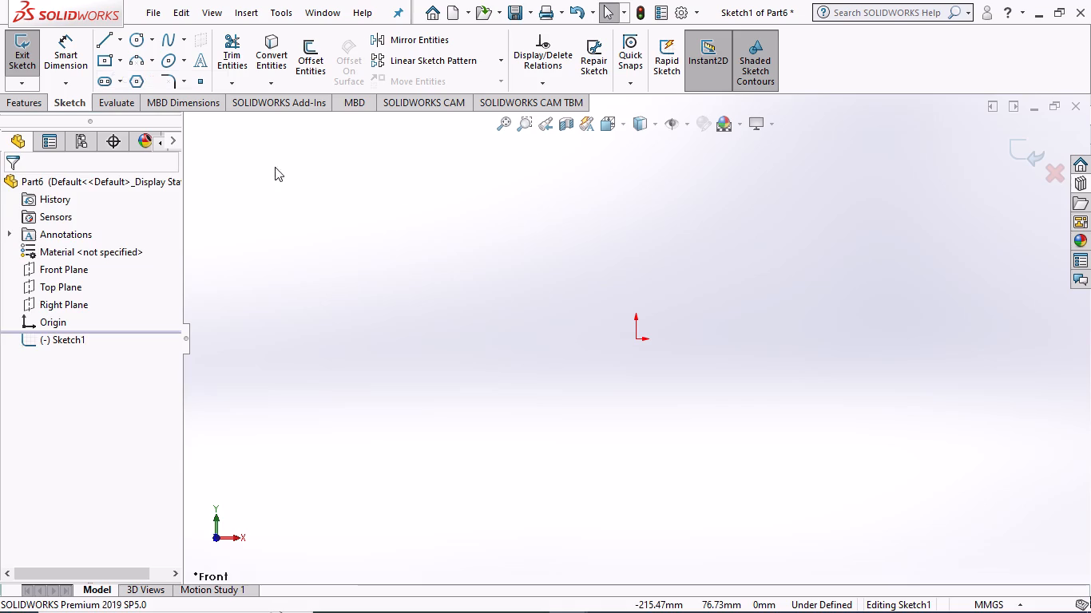
pyautogui.click(636, 144)
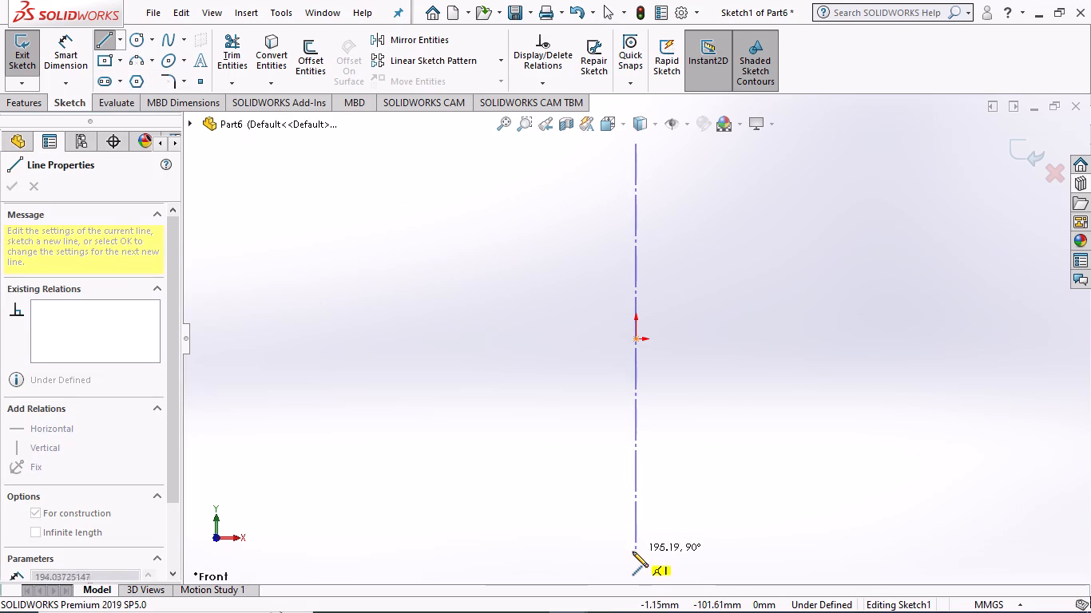
pyautogui.click(633, 552)
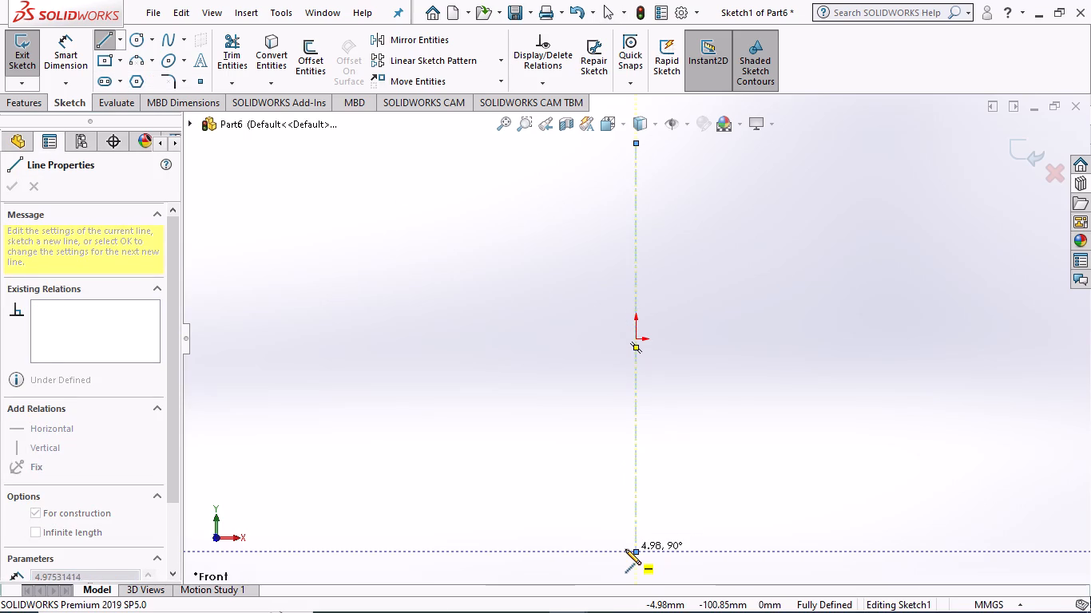
pyautogui.press('Escape')
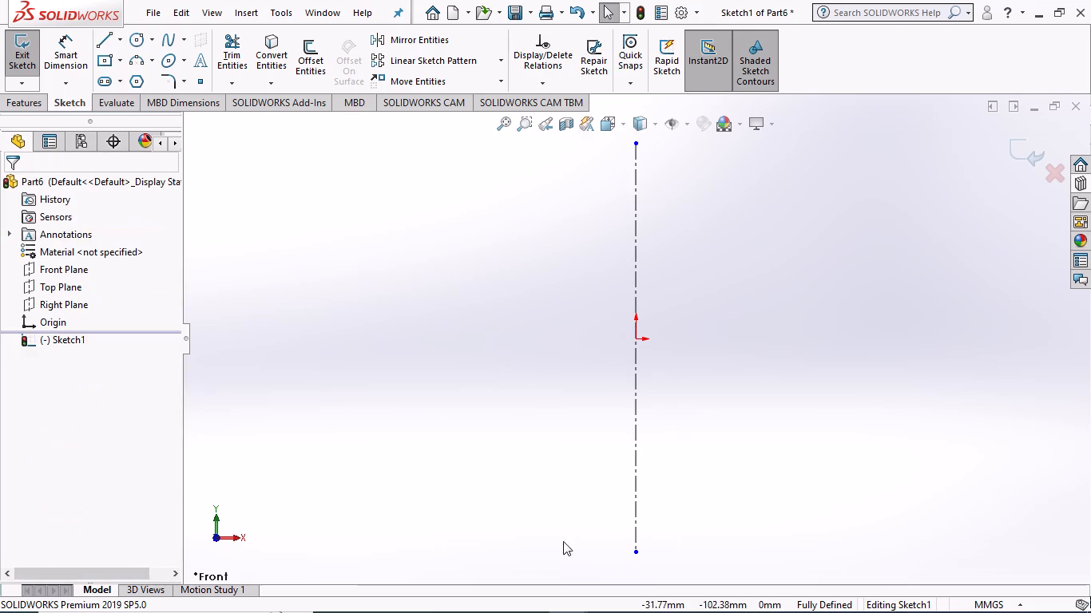
# Draw a horizontal centerline about 351 mm long through the origin, crossing the vertical centerline.
pyautogui.click(121, 39)
pyautogui.click(118, 80)
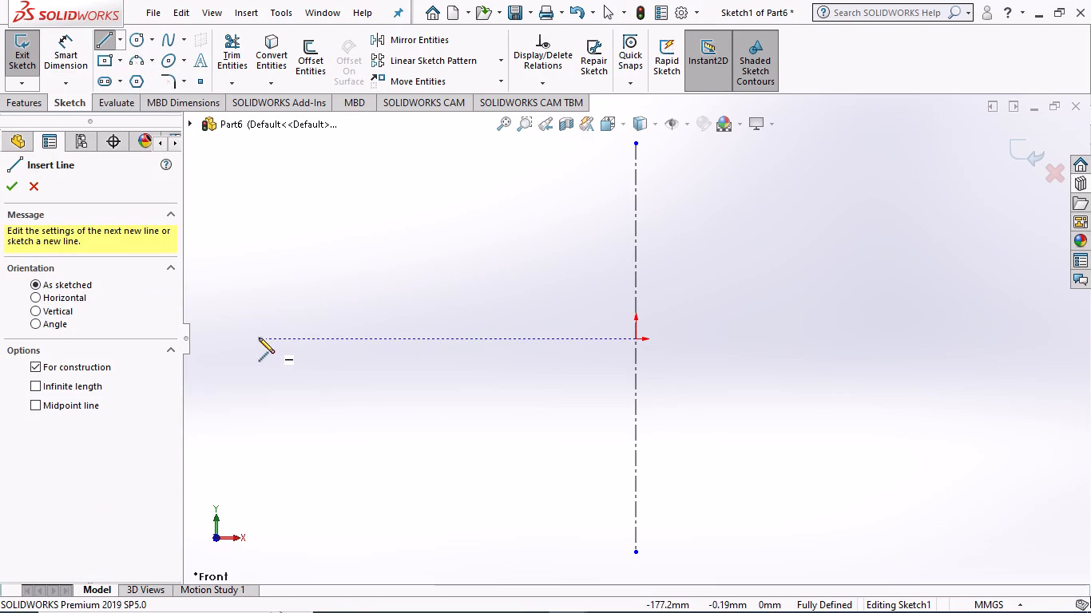
pyautogui.click(234, 335)
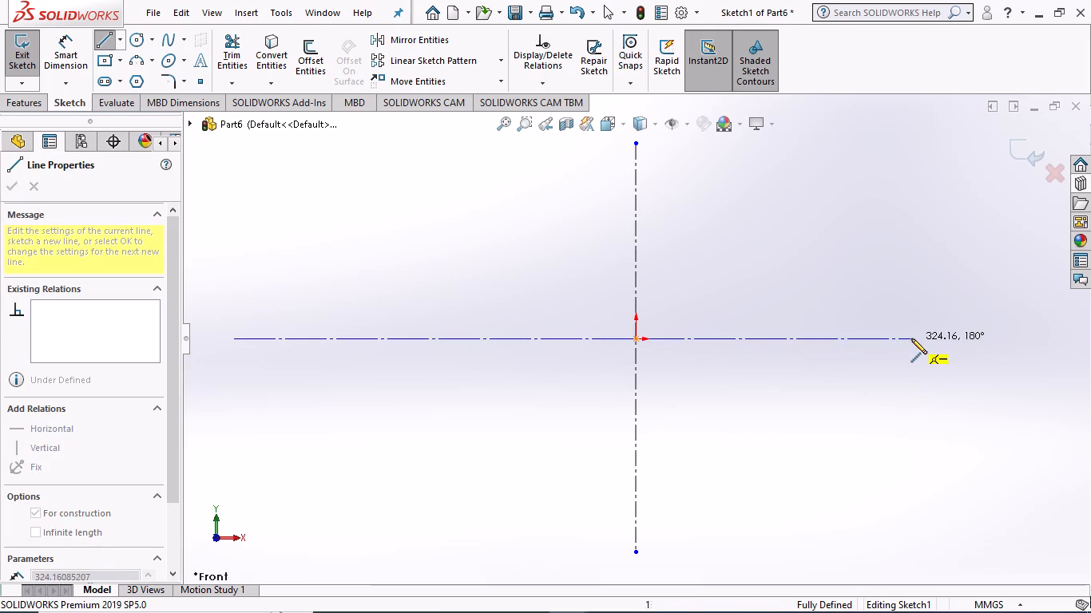
pyautogui.click(967, 340)
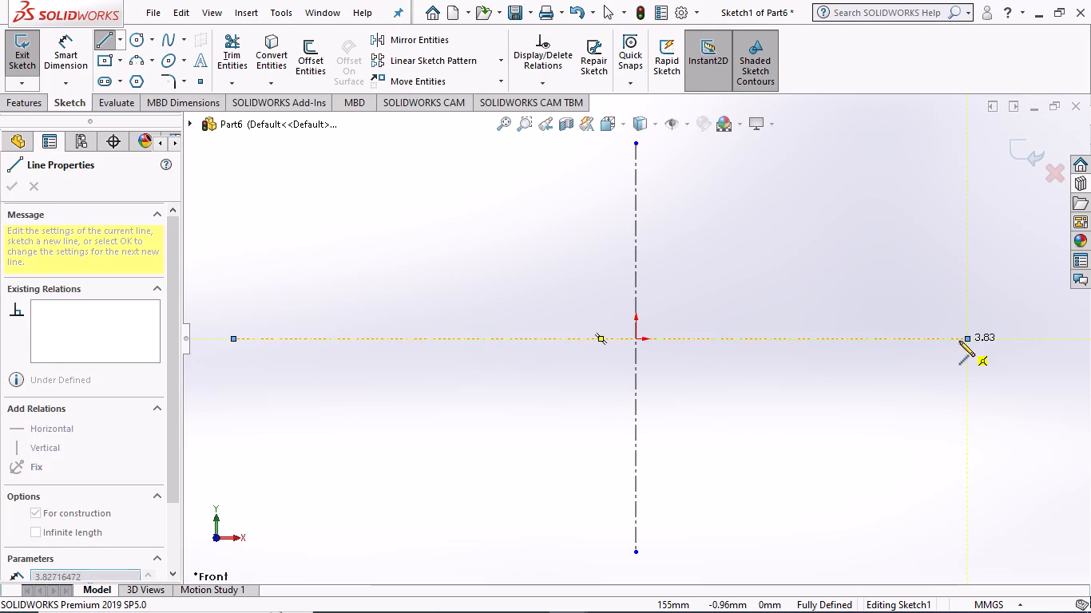
pyautogui.press('Escape')
pyautogui.press('`')
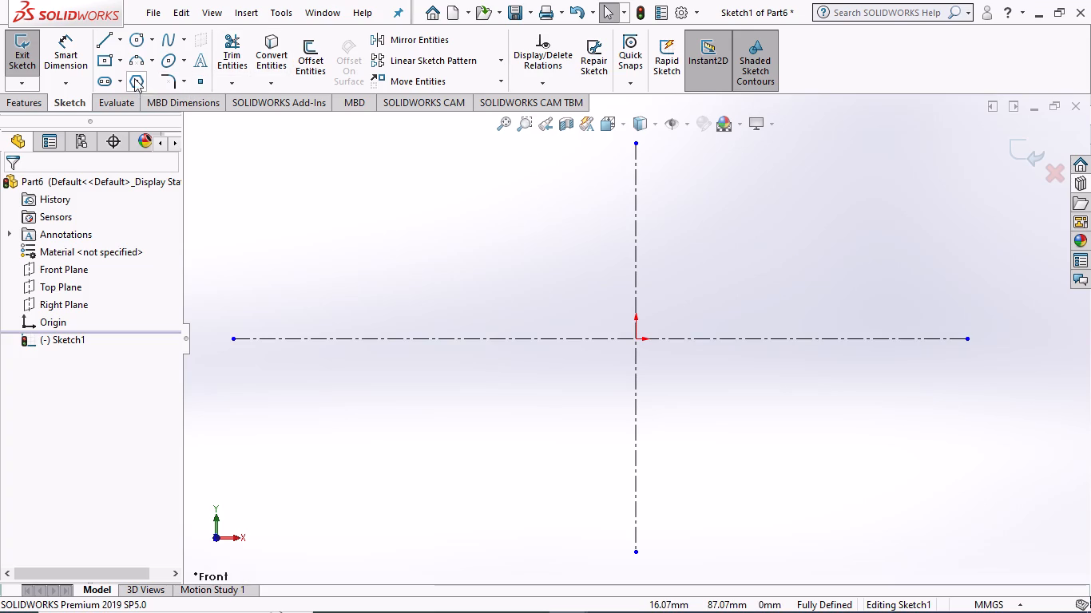
# Draw a circle centered on the origin with a radius of about 41 mm.
pyautogui.click(137, 34)
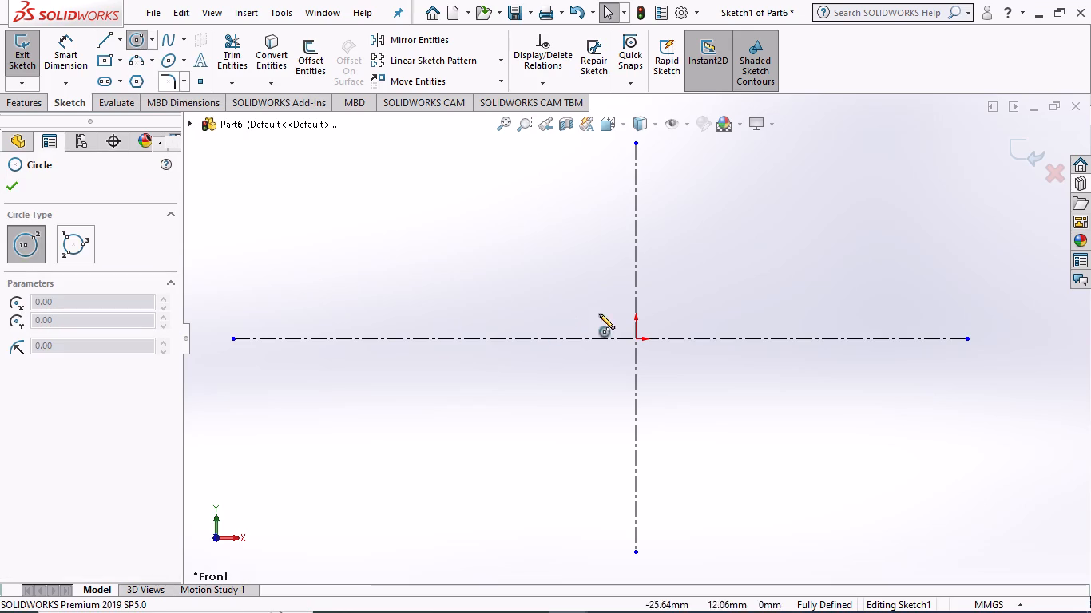
pyautogui.click(635, 338)
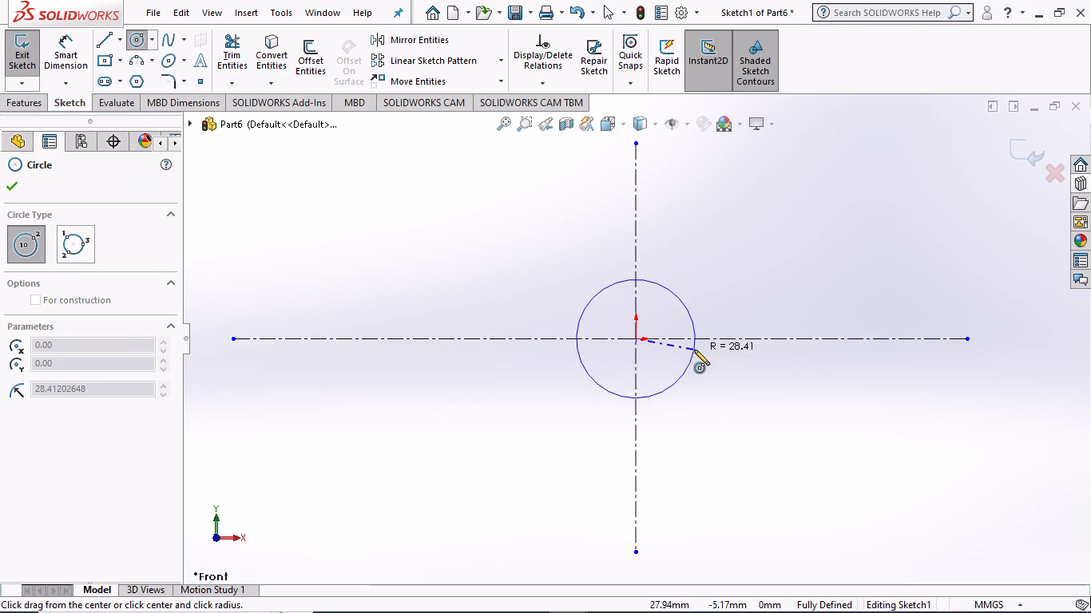
pyautogui.click(721, 346)
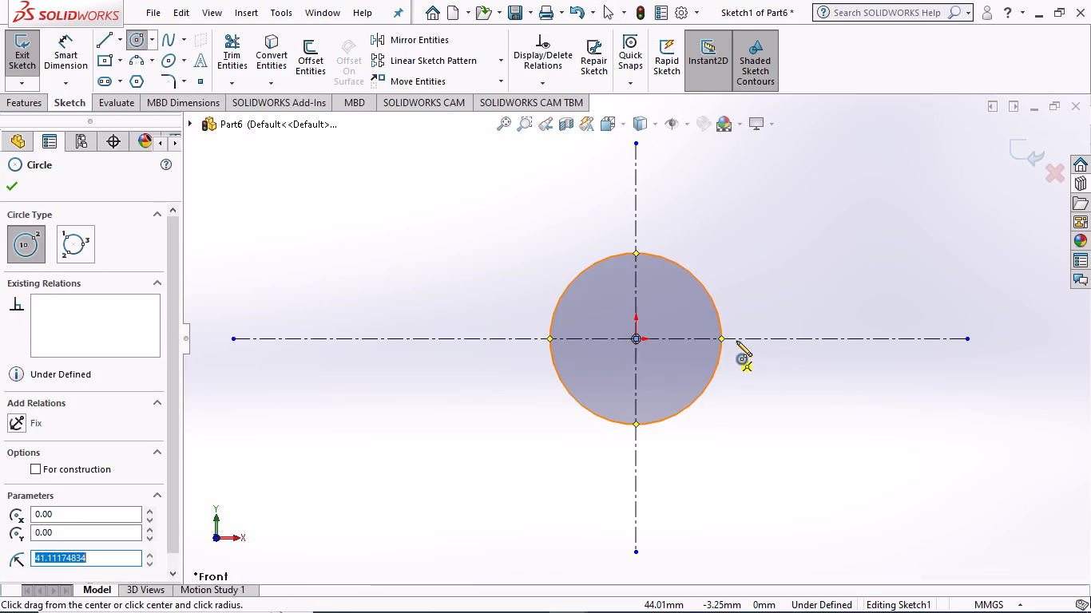
pyautogui.click(728, 241)
pyautogui.click(728, 240)
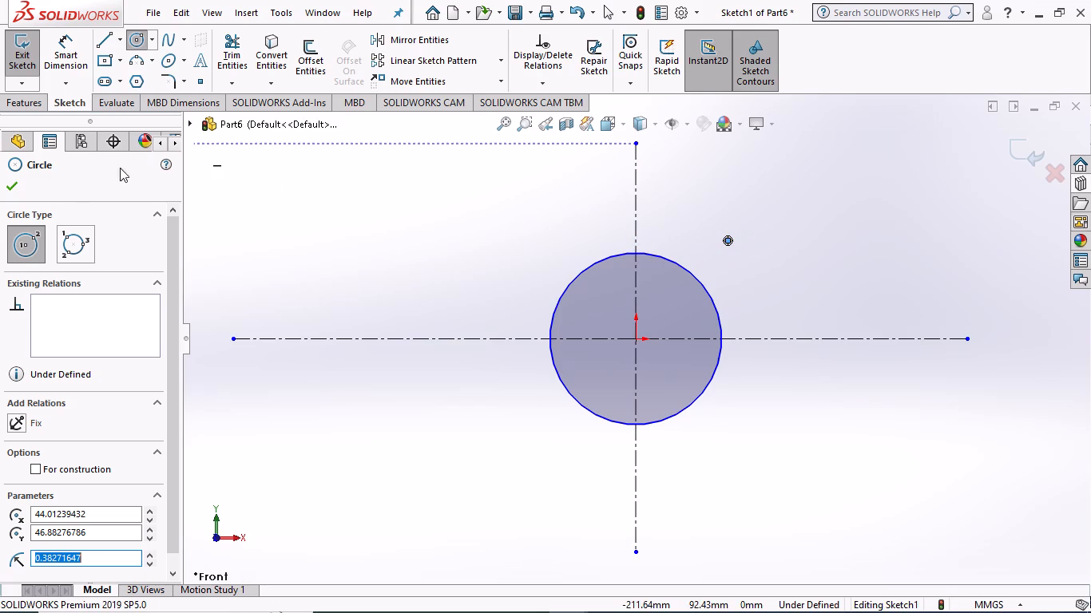
pyautogui.click(10, 179)
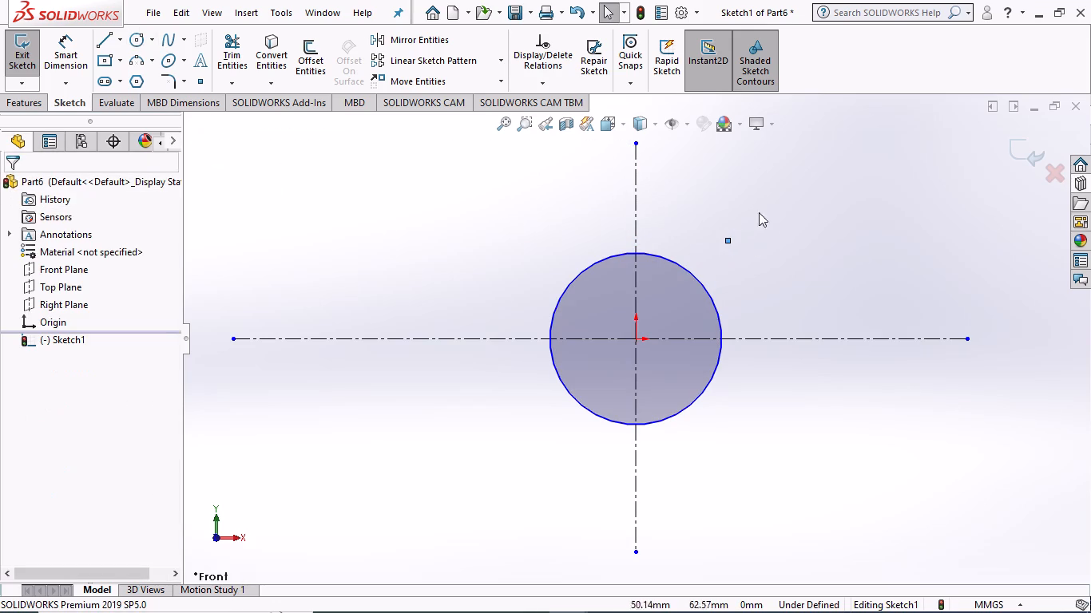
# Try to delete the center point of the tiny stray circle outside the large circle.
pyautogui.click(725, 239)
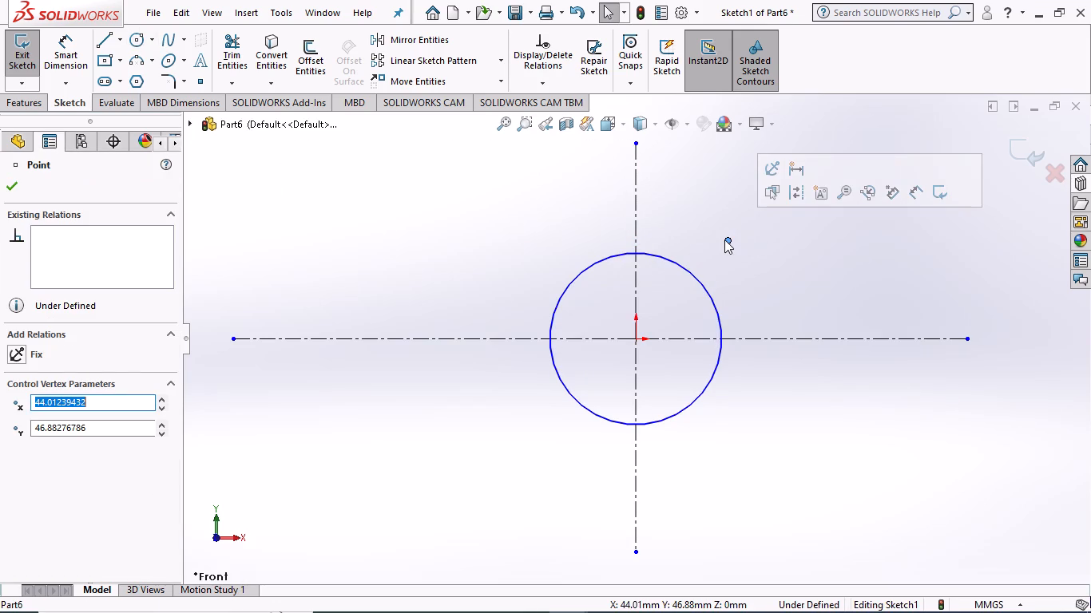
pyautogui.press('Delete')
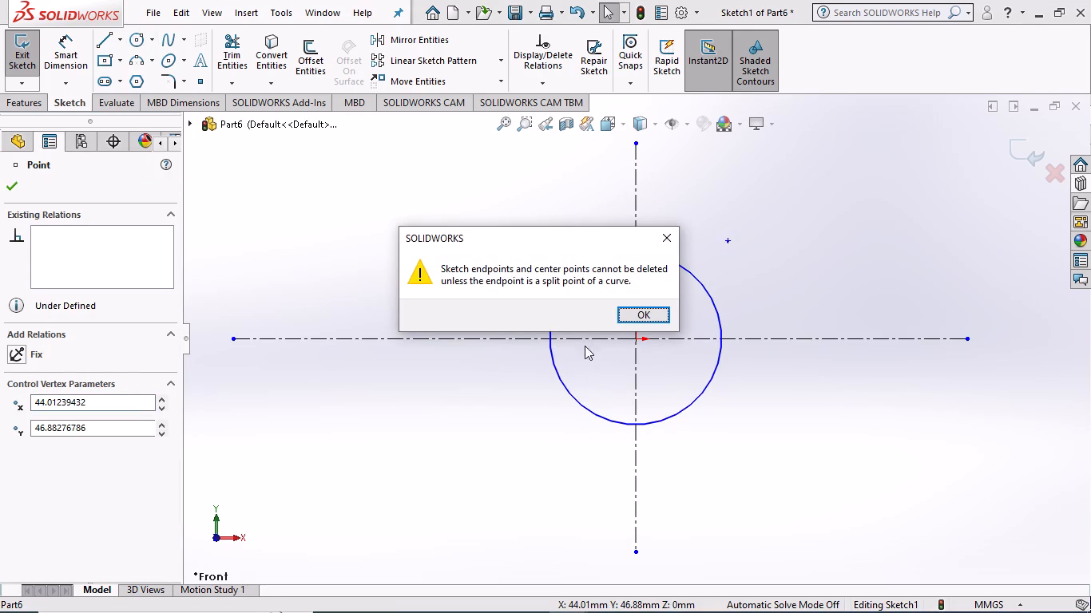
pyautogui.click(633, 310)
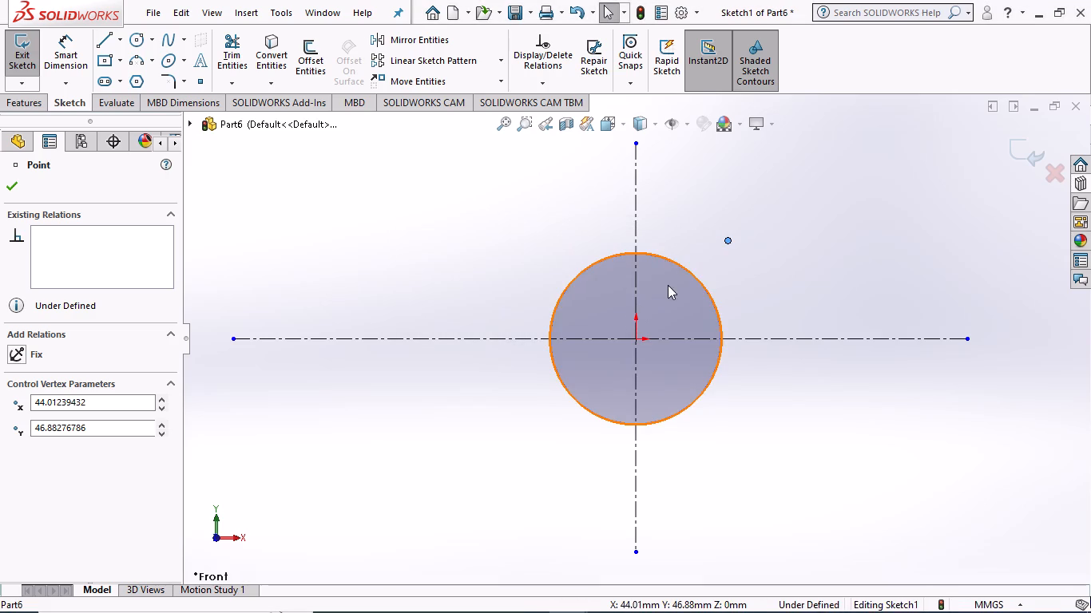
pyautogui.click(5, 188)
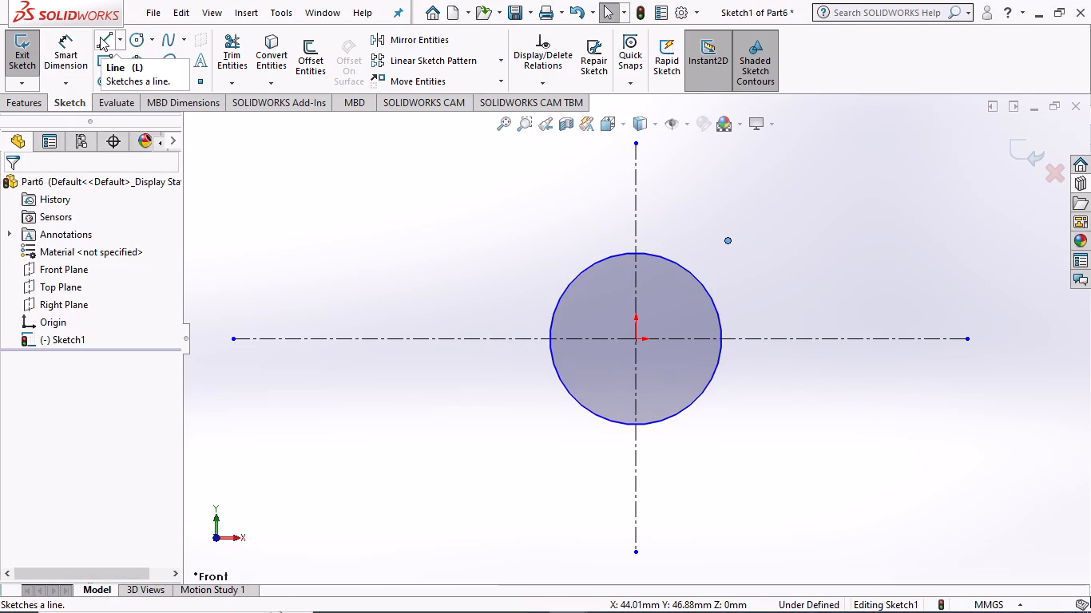
# Dimension the circle centered on the origin with a diameter of 80 mm.
pyautogui.click(61, 49)
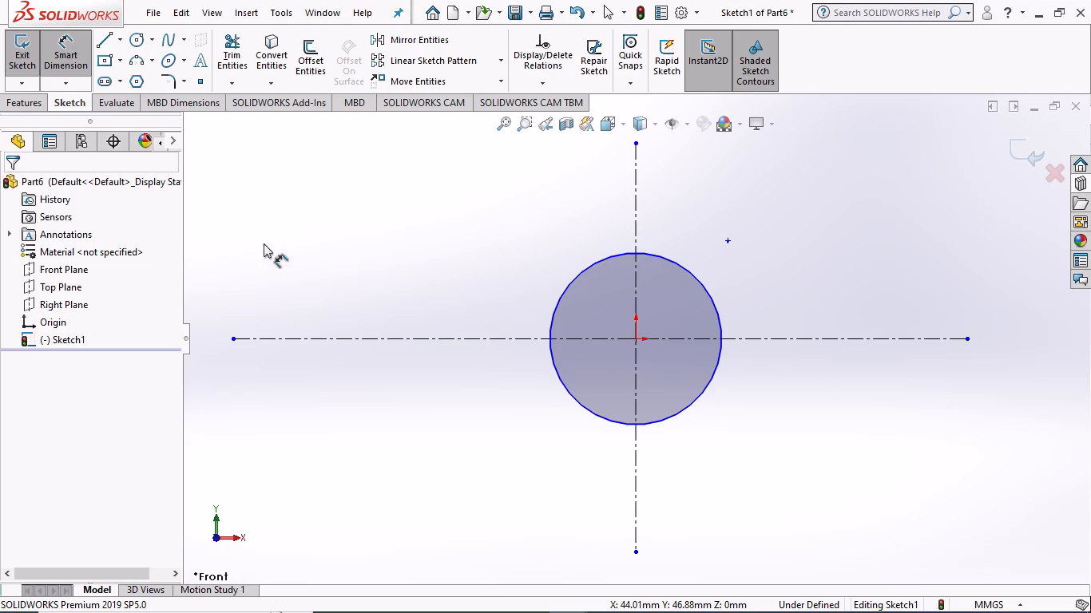
pyautogui.click(581, 273)
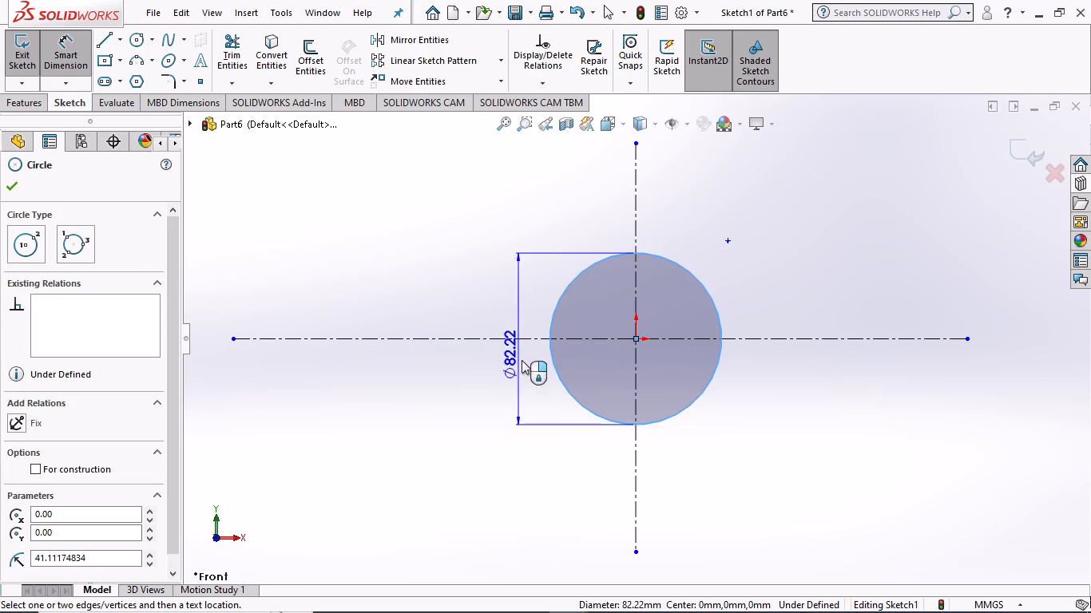
pyautogui.click(535, 387)
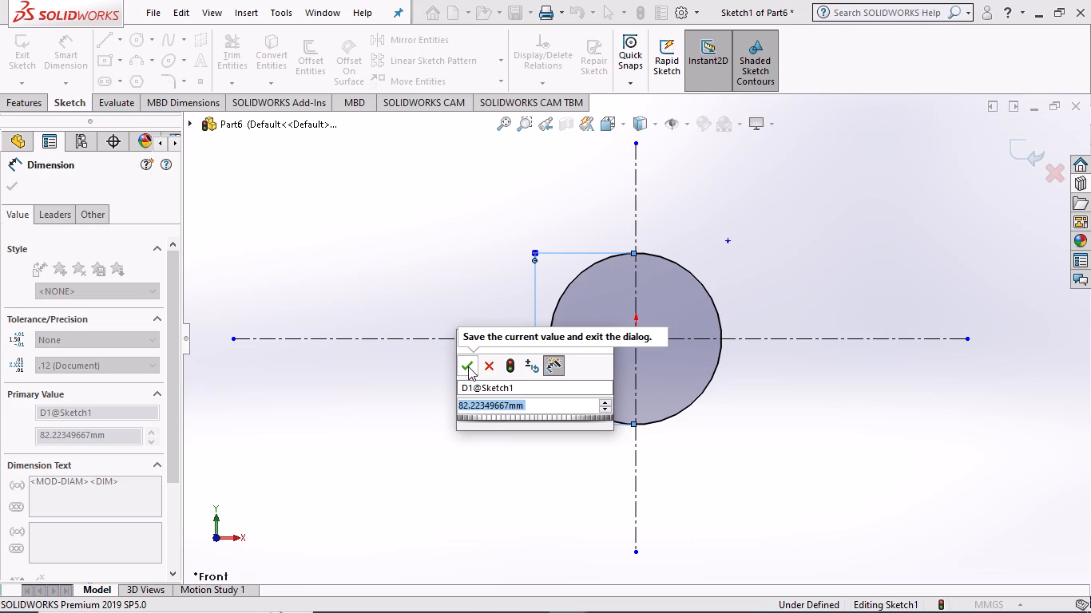
pyautogui.write('80')
pyautogui.press('Return')
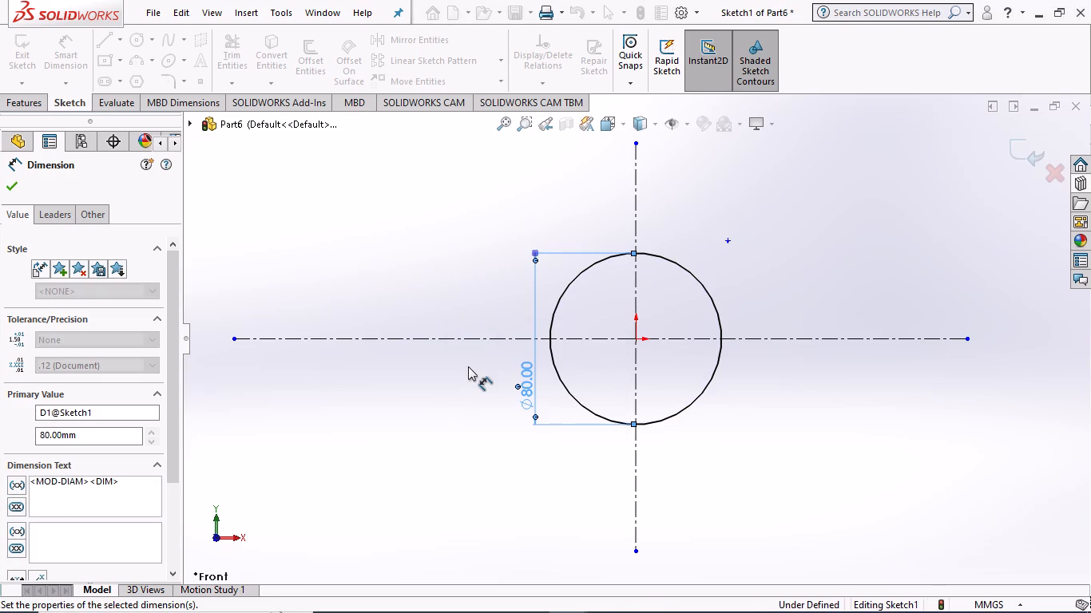
pyautogui.click(467, 291)
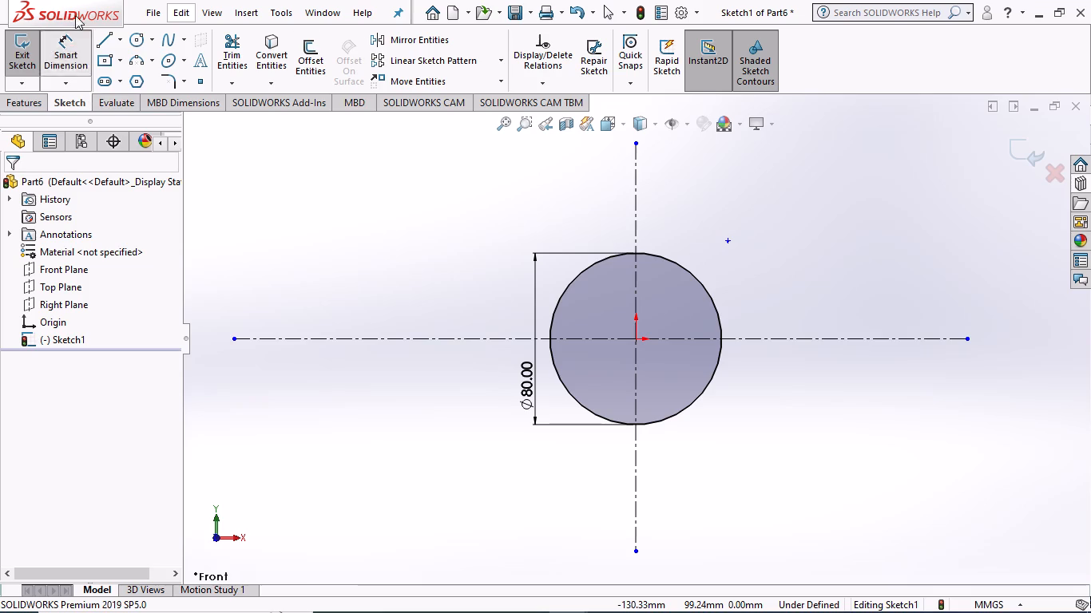
# Draw a closed hexagon inside the 80 mm circle, with vertices at its top and bottom points, vertical left and right sides, and sides about 40 mm long.
pyautogui.click(101, 42)
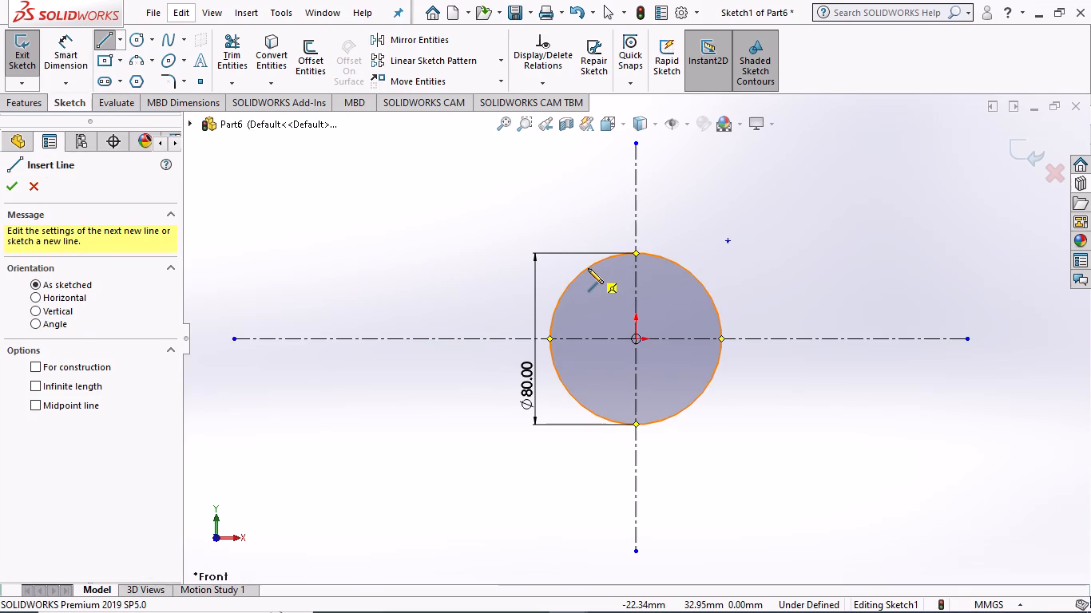
pyautogui.click(633, 254)
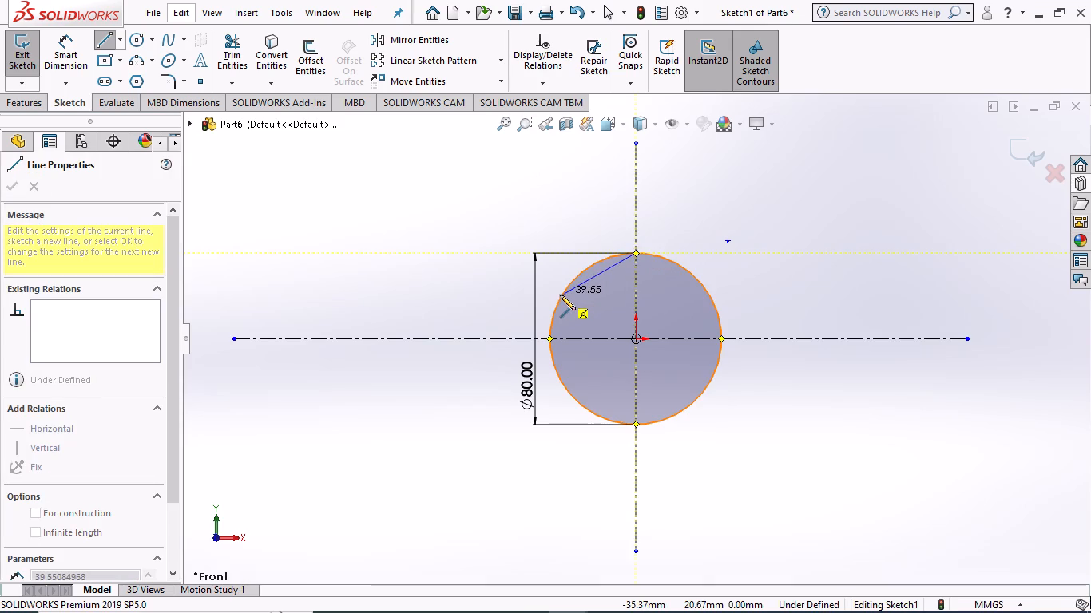
pyautogui.click(560, 295)
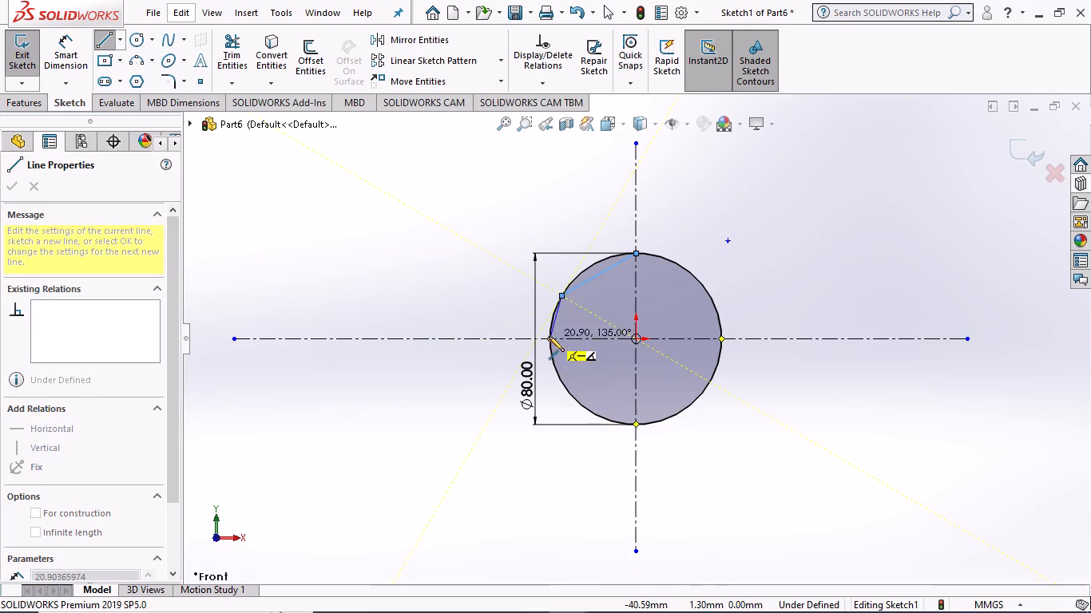
pyautogui.click(560, 381)
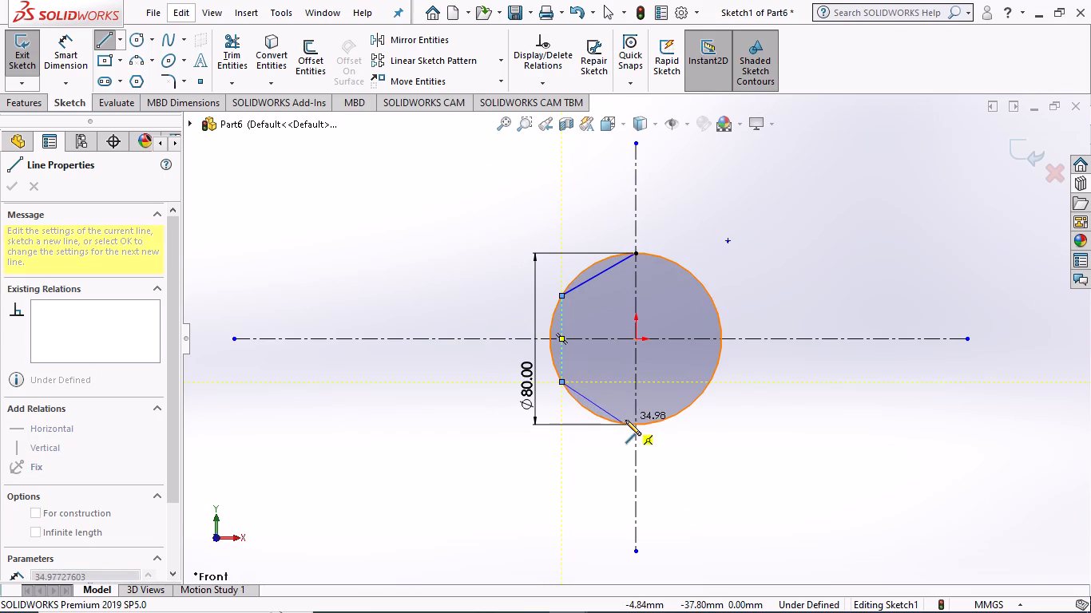
pyautogui.click(634, 422)
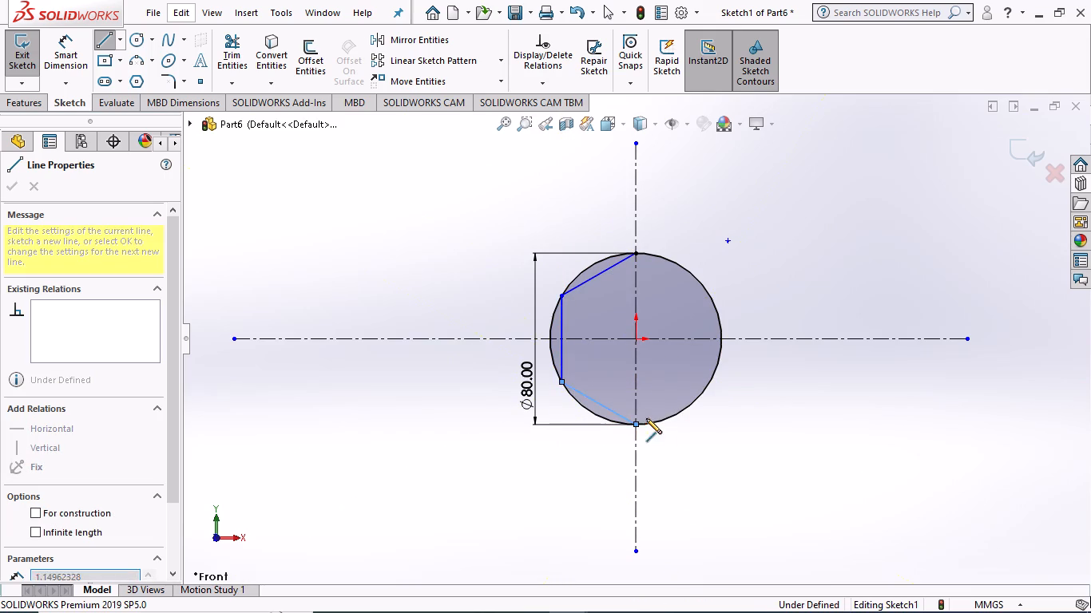
pyautogui.click(707, 382)
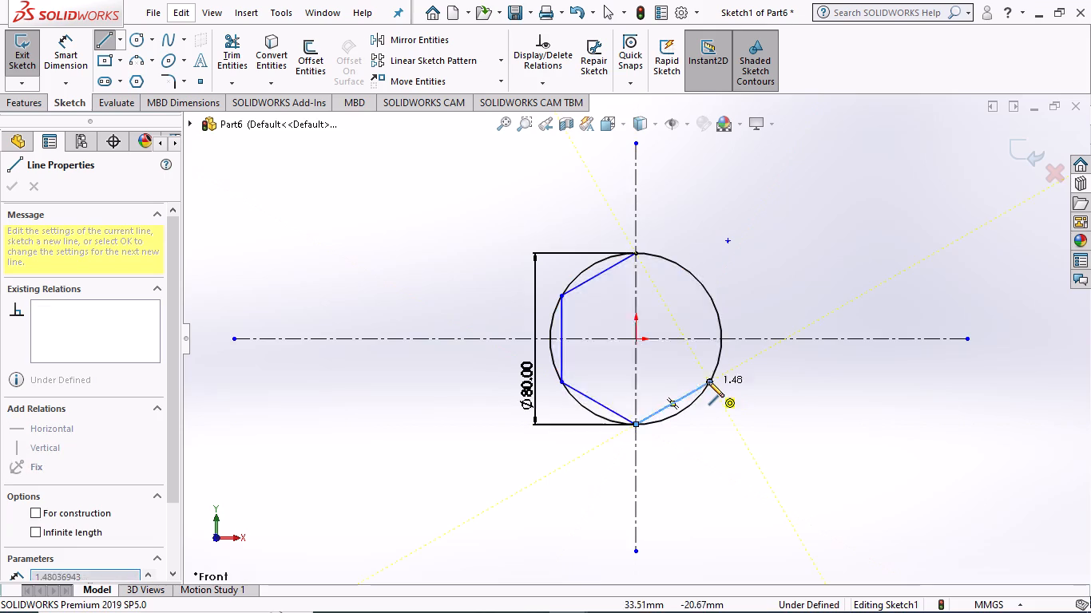
pyautogui.click(708, 293)
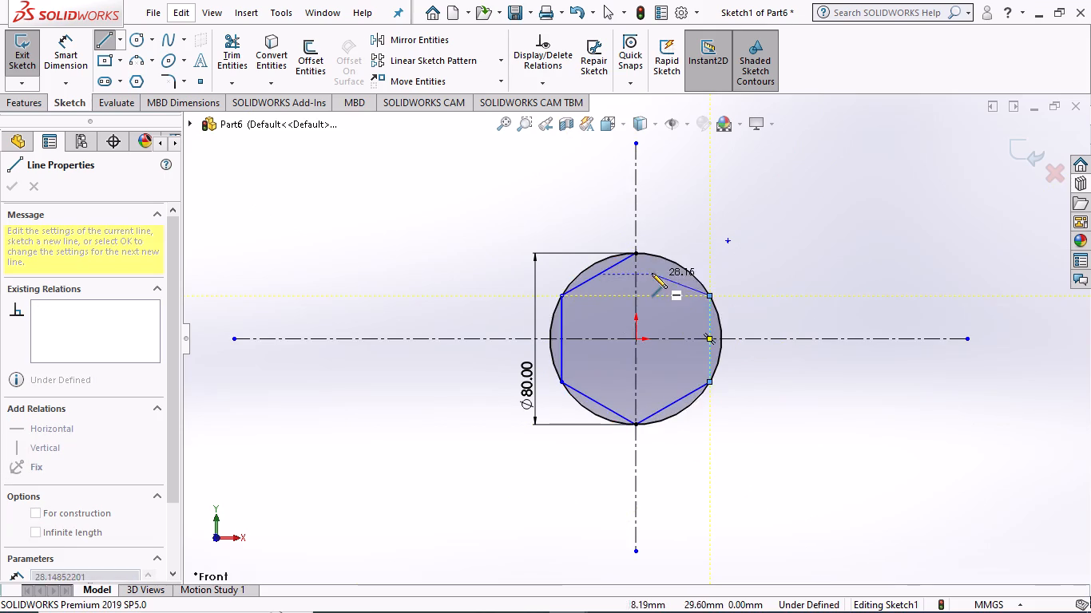
pyautogui.click(633, 252)
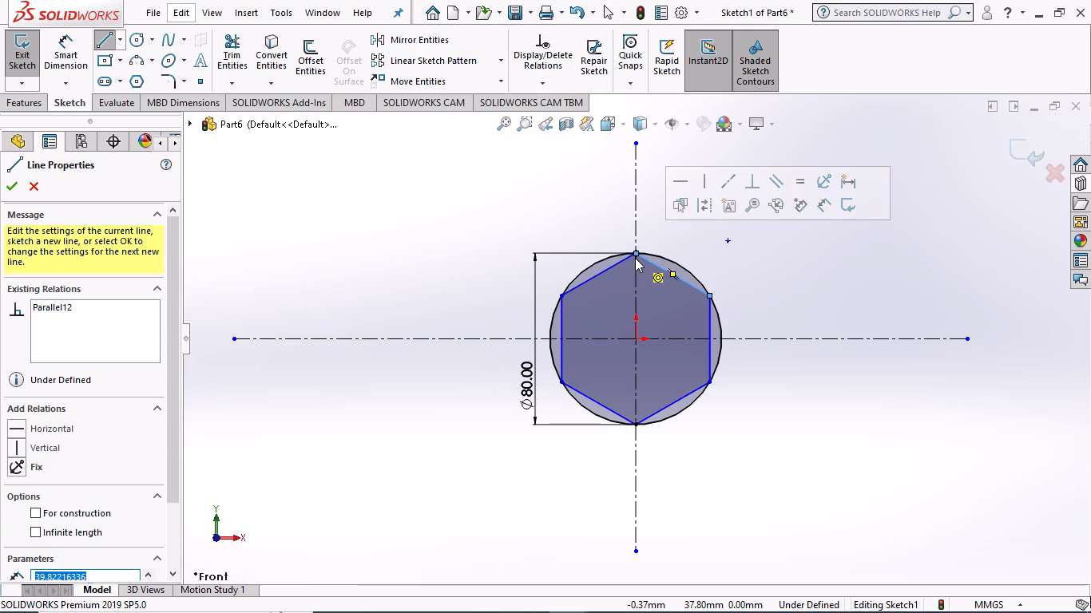
pyautogui.press('Escape')
pyautogui.press('Escape')
pyautogui.press('Escape')
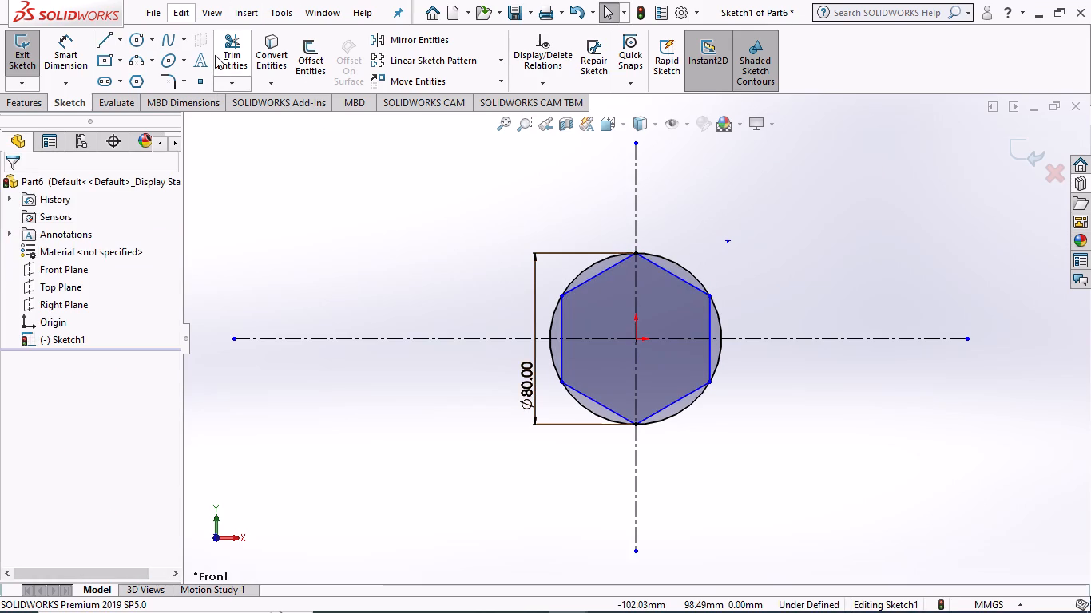
# Dimension the hexagon's upper-left side, keeping its drawn length.
pyautogui.click(61, 53)
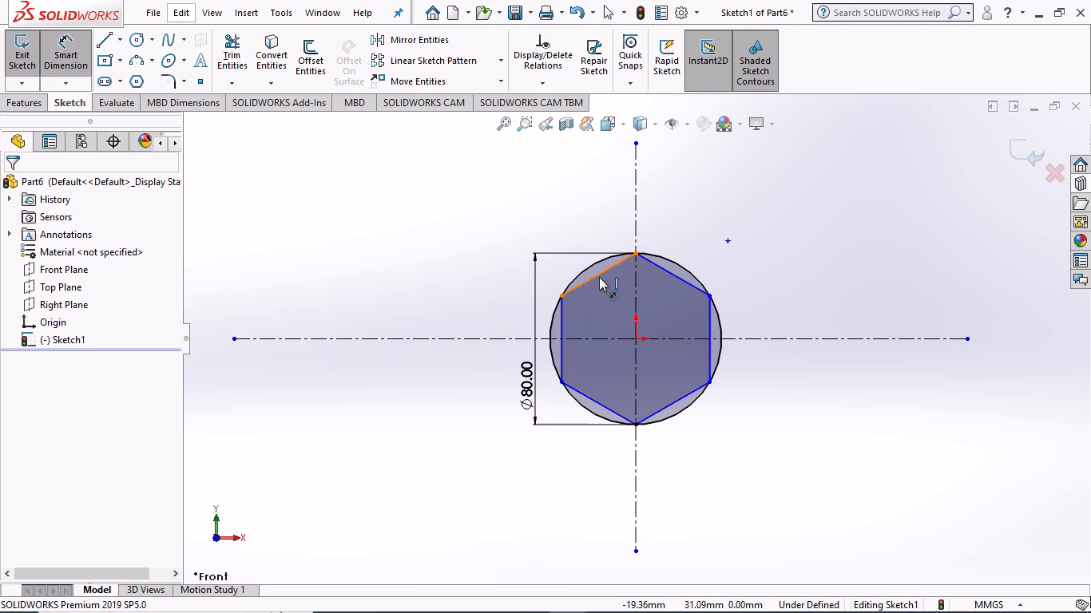
pyautogui.click(600, 274)
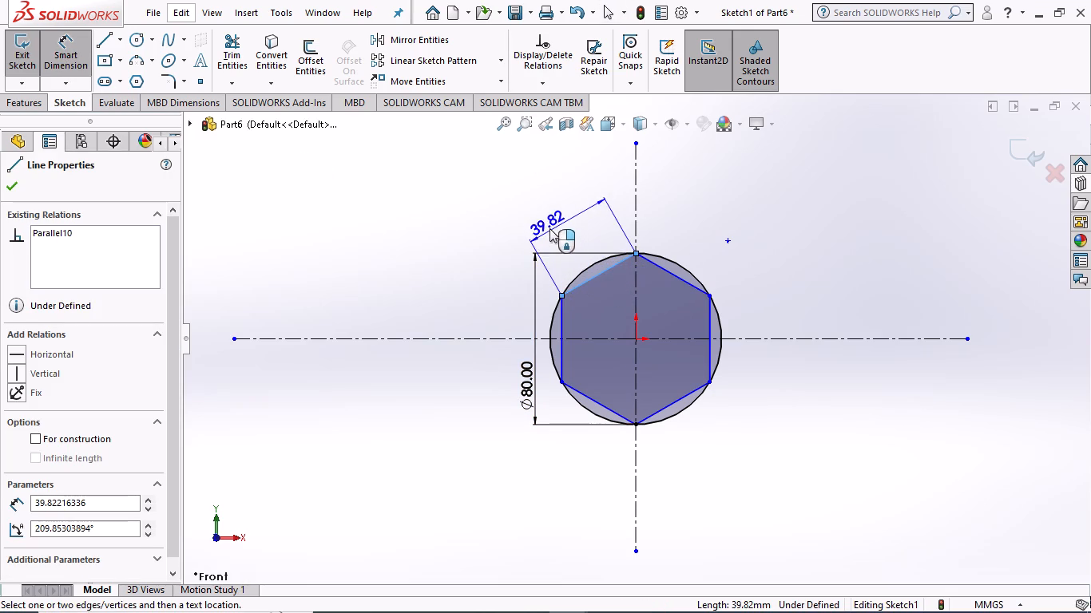
pyautogui.click(548, 225)
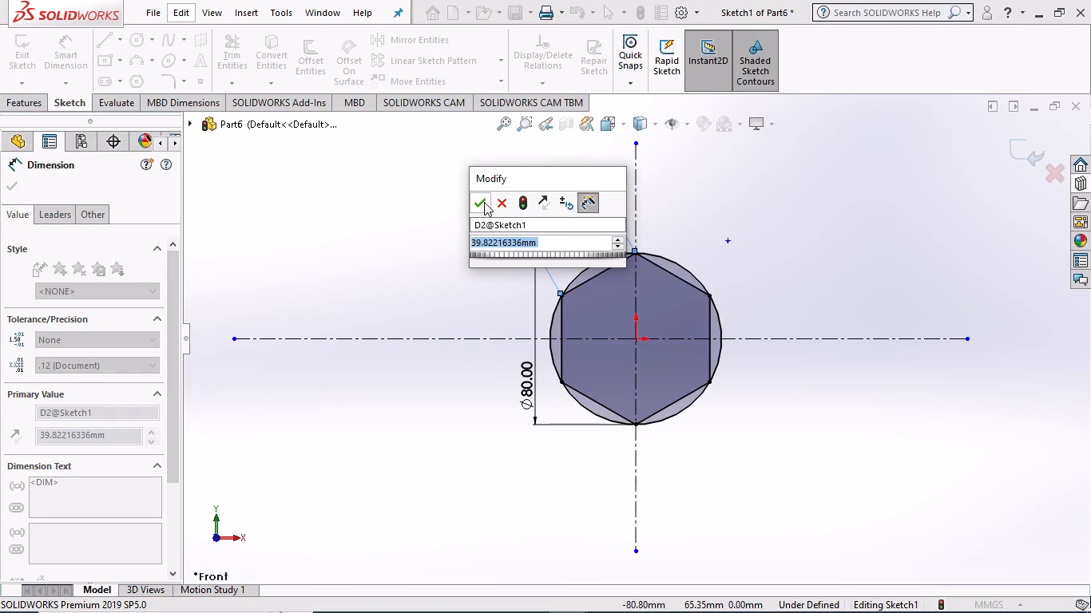
pyautogui.click(482, 203)
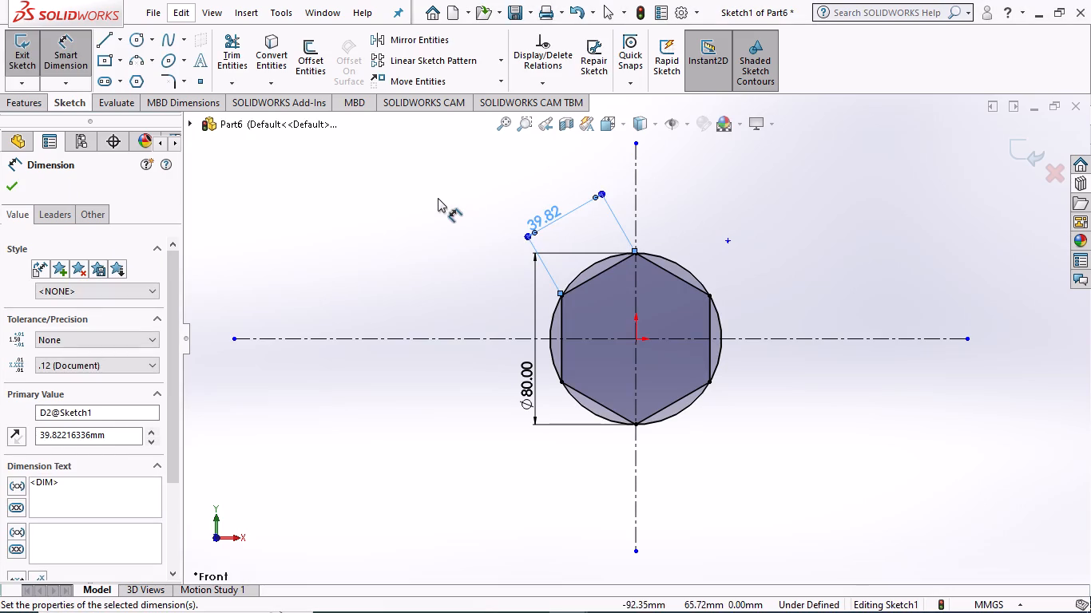
pyautogui.click(438, 198)
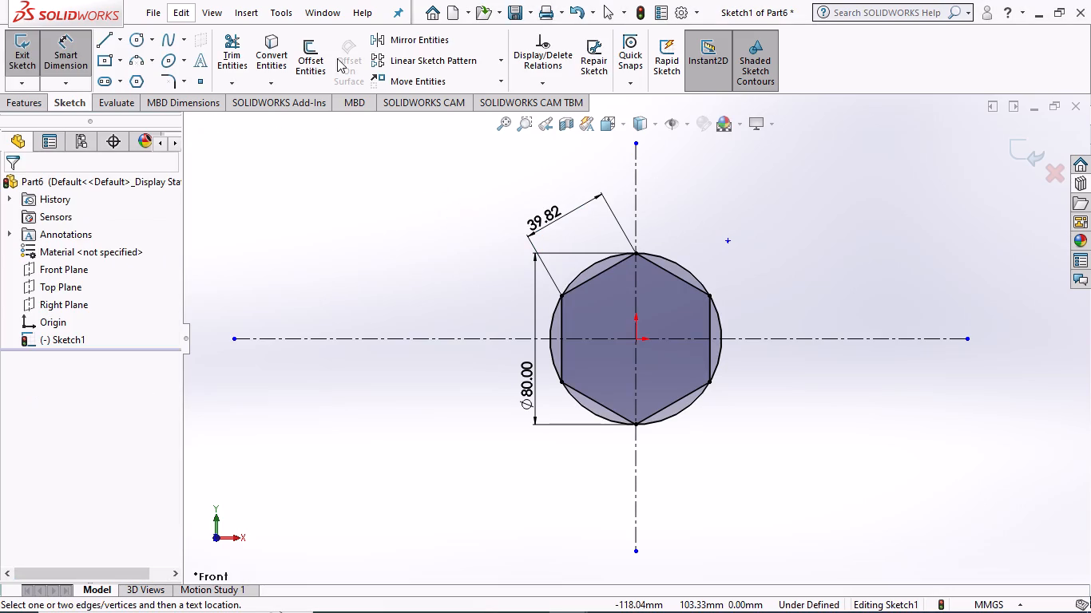
# Trim away all the circle's arcs outside the hexagon with Trim to closest, leaving only the hexagon and the centerlines.
pyautogui.click(227, 52)
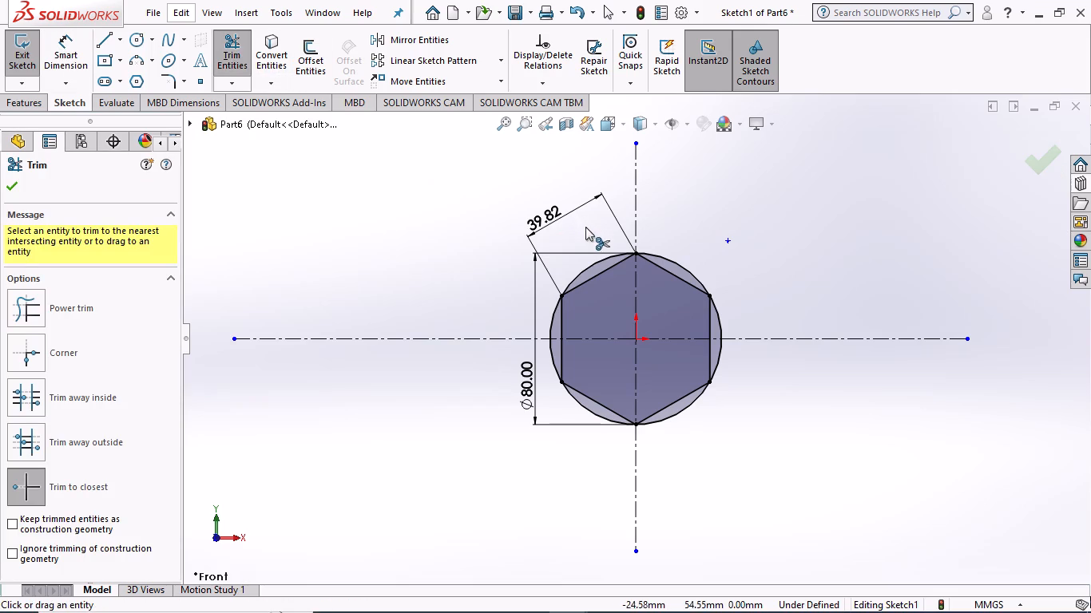
pyautogui.click(593, 261)
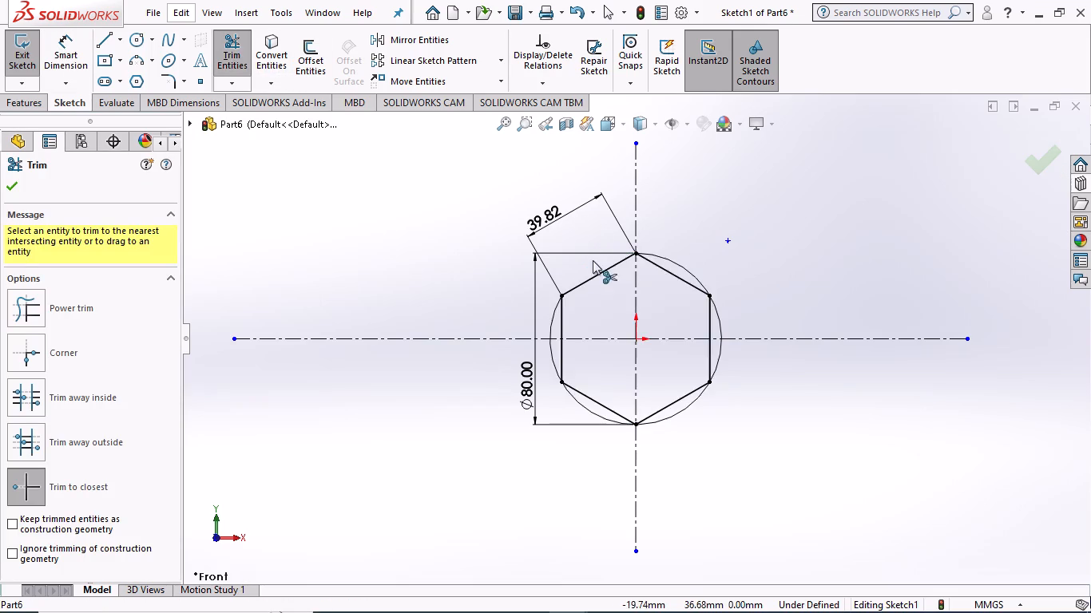
pyautogui.click(676, 263)
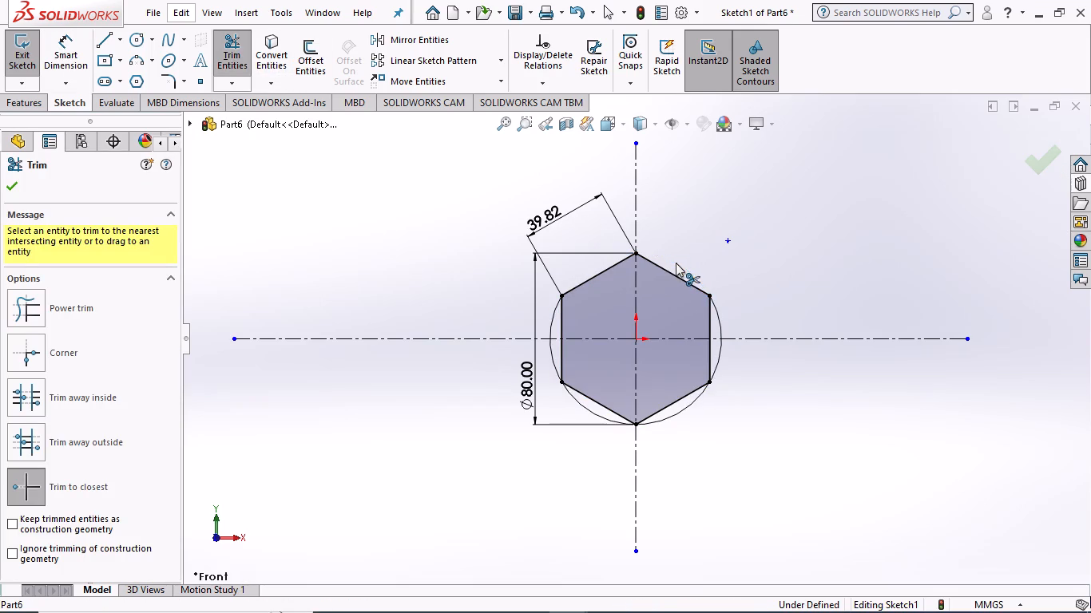
pyautogui.click(718, 315)
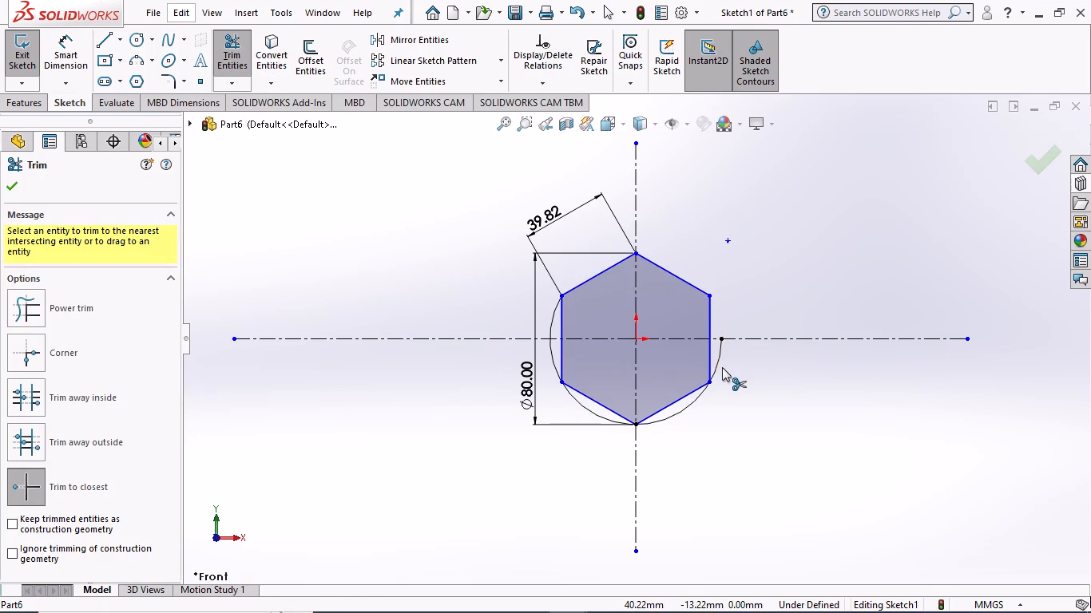
pyautogui.click(720, 354)
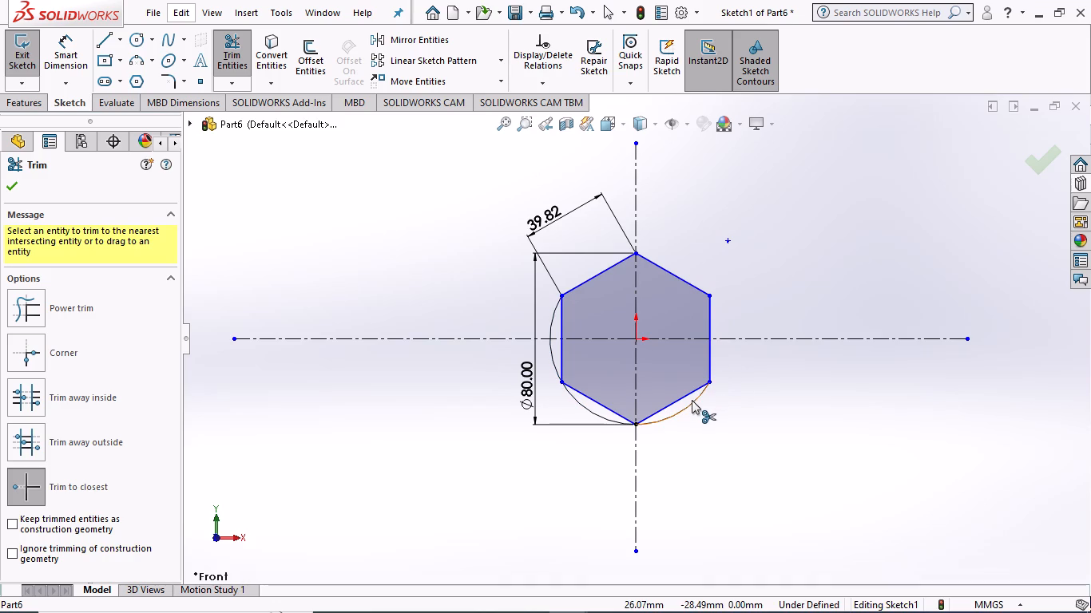
pyautogui.click(691, 405)
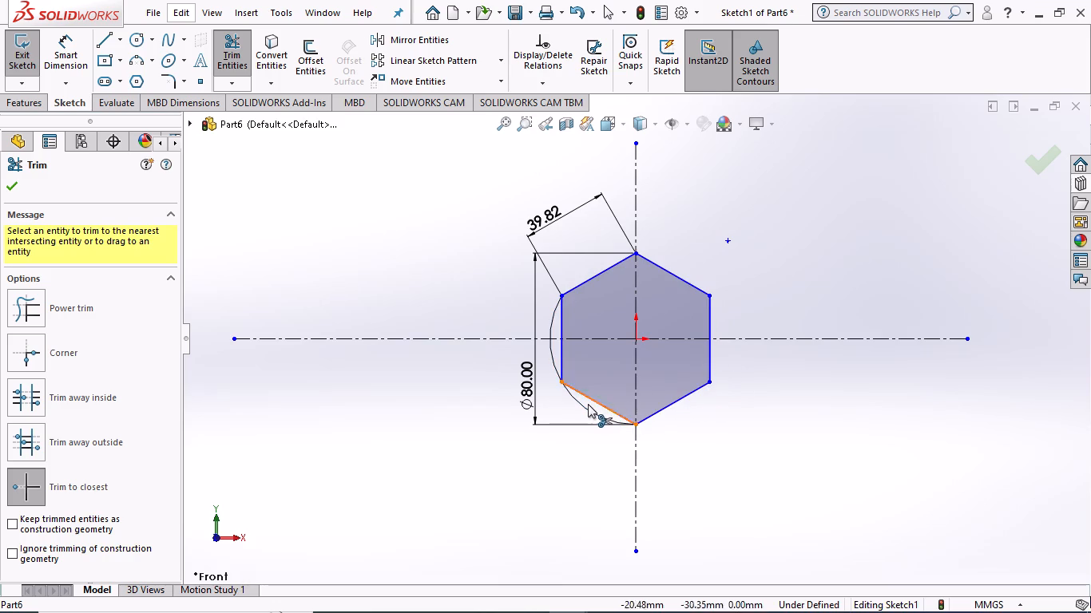
pyautogui.click(580, 406)
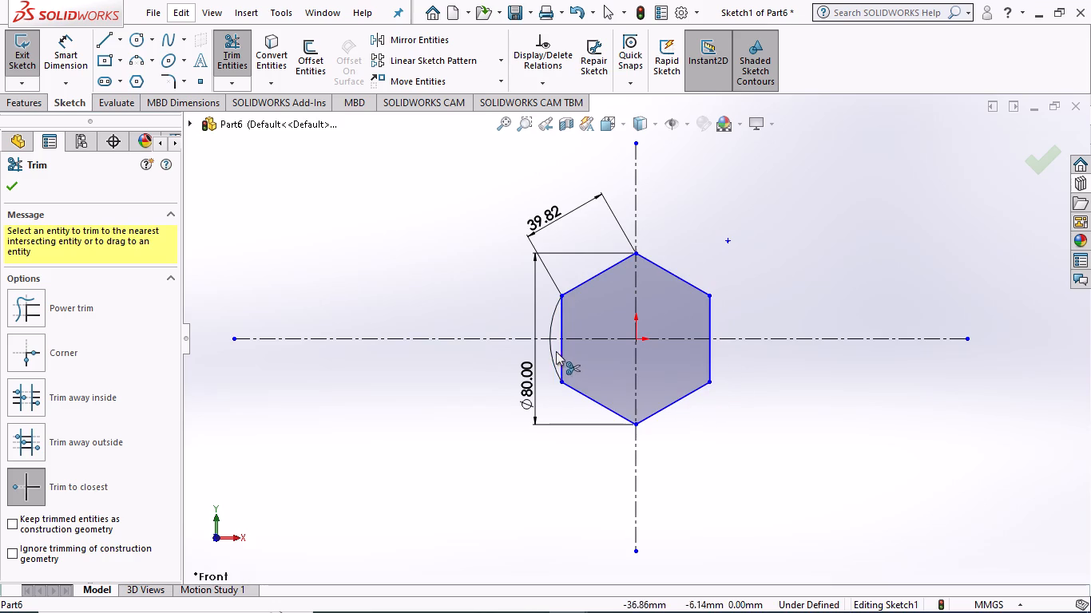
pyautogui.click(549, 350)
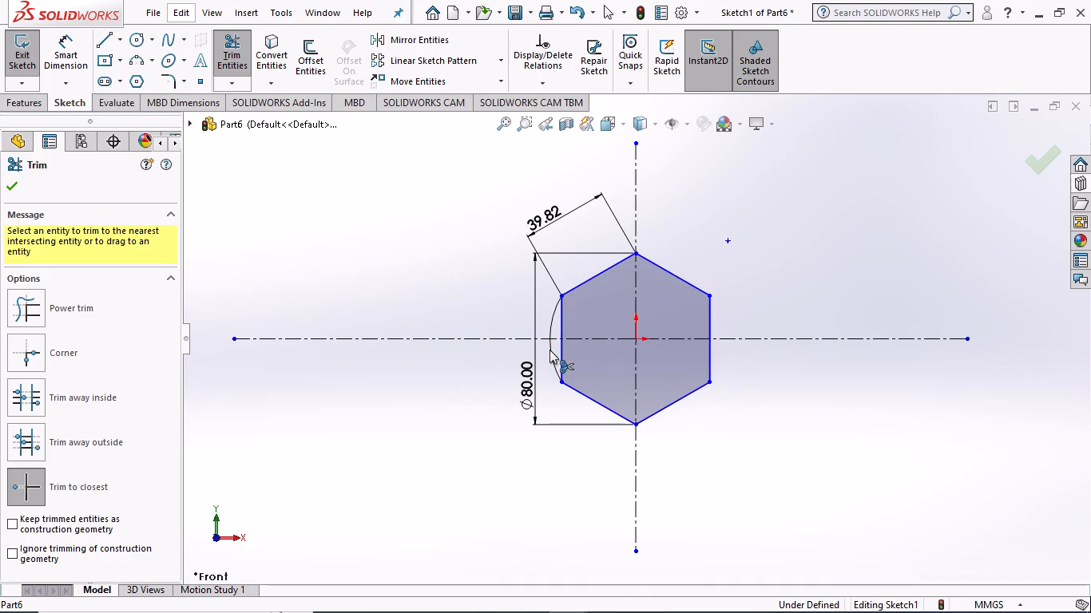
pyautogui.click(552, 319)
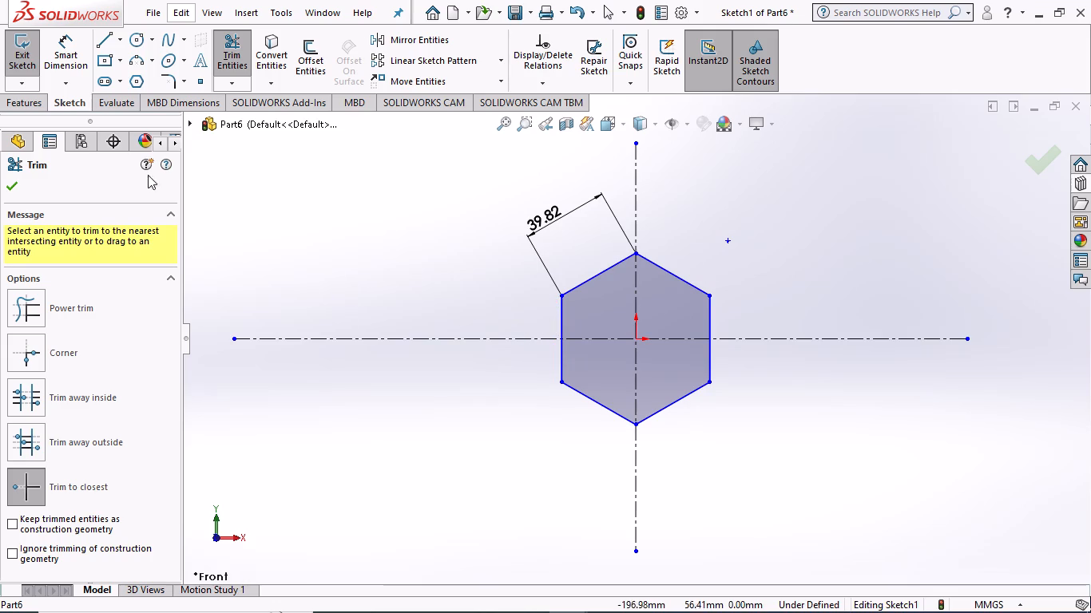
pyautogui.click(10, 187)
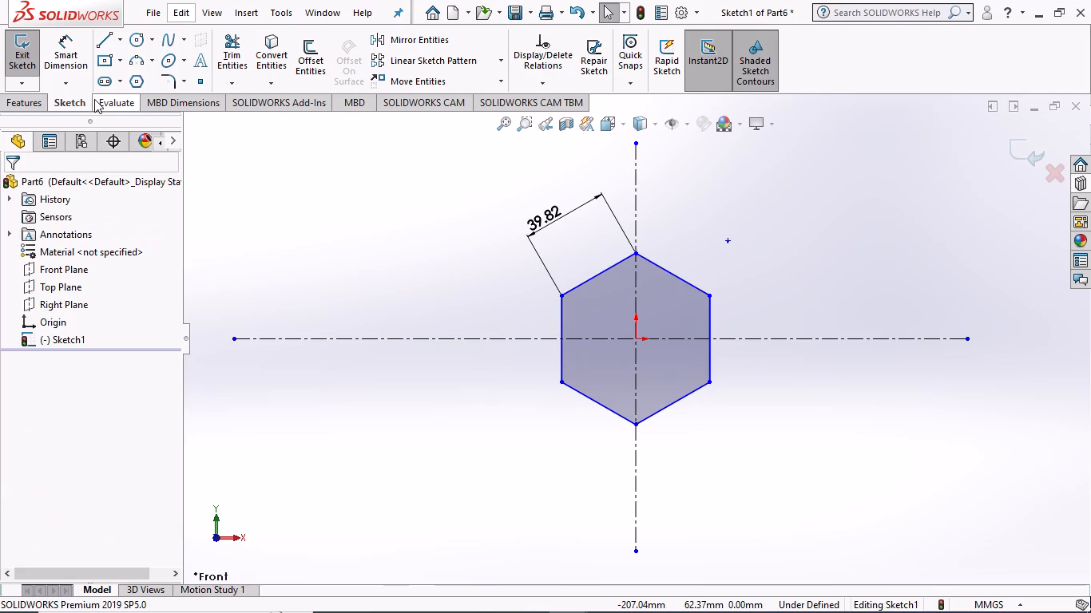
# Dimension the hexagon's upper-right side, keeping its drawn length.
pyautogui.click(72, 55)
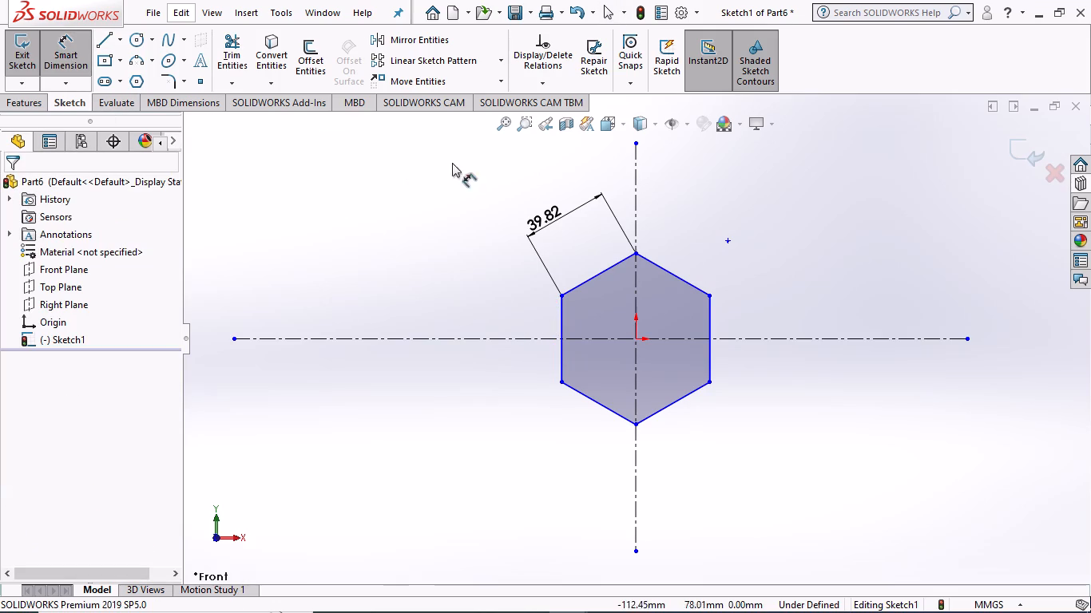
pyautogui.click(673, 271)
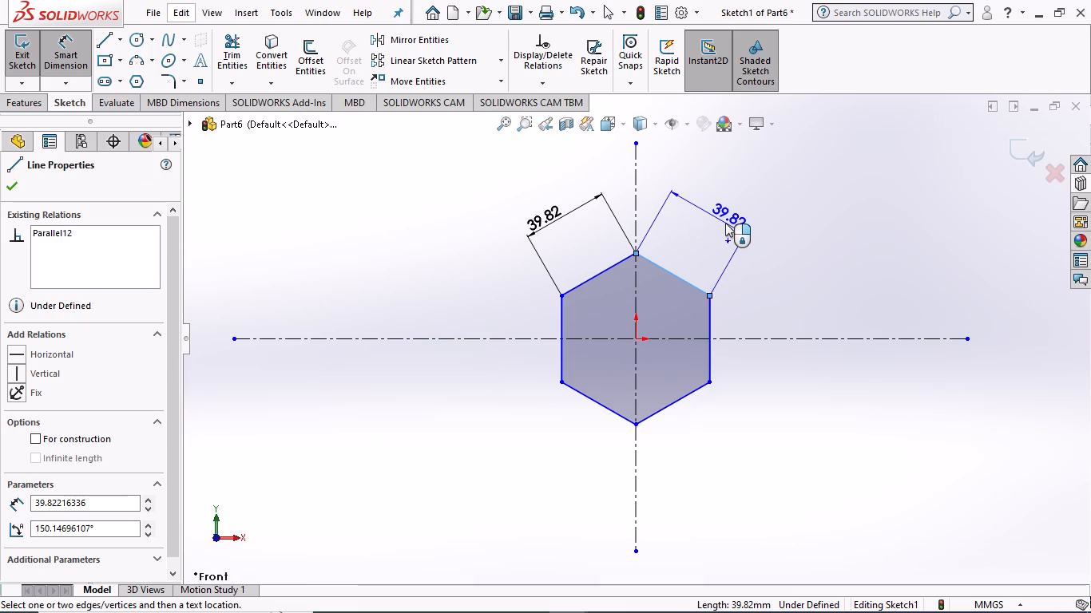
pyautogui.click(725, 223)
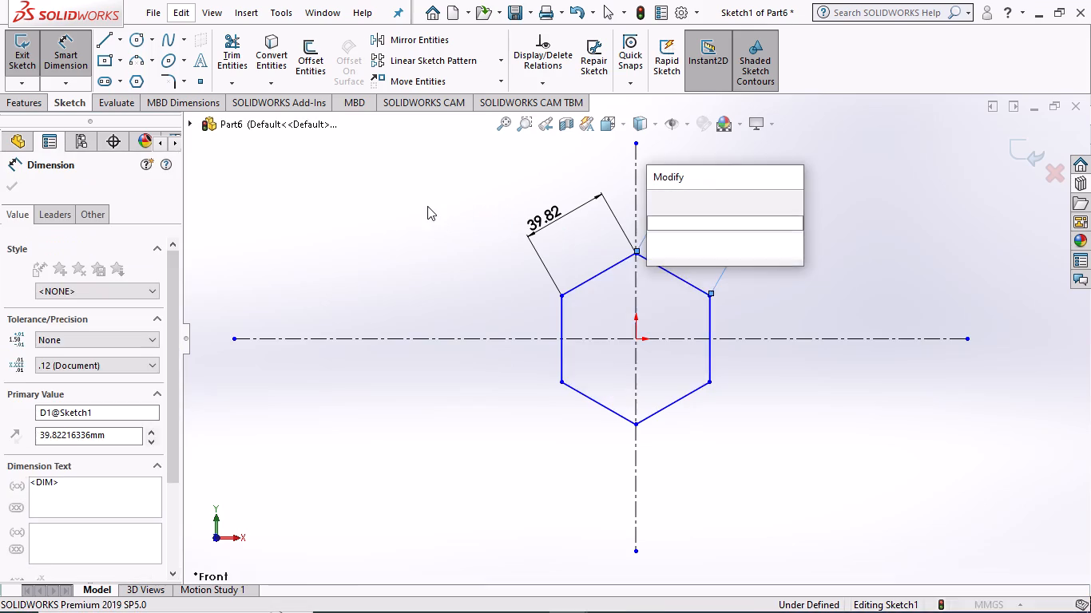
pyautogui.click(427, 206)
pyautogui.click(657, 206)
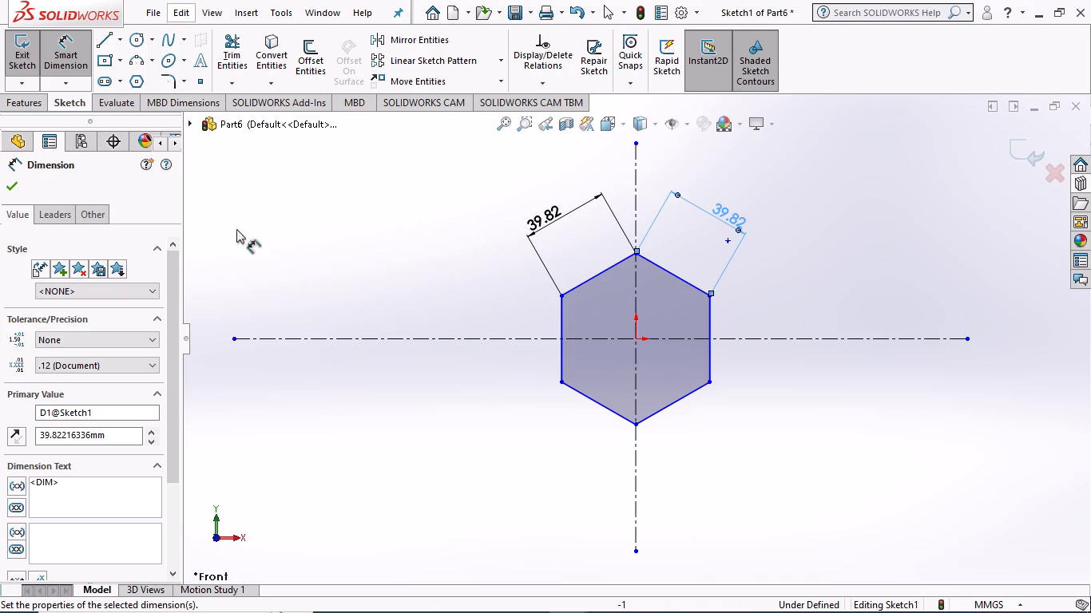
# Dimension the hexagon's left vertical side with a length of 39.82 mm.
pyautogui.click(560, 354)
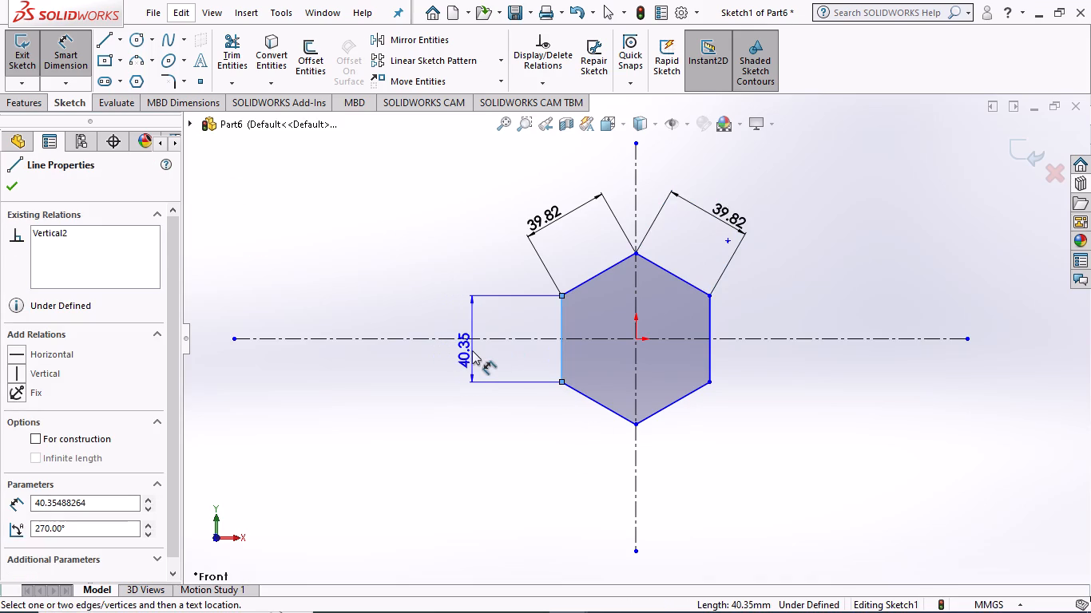
pyautogui.click(472, 350)
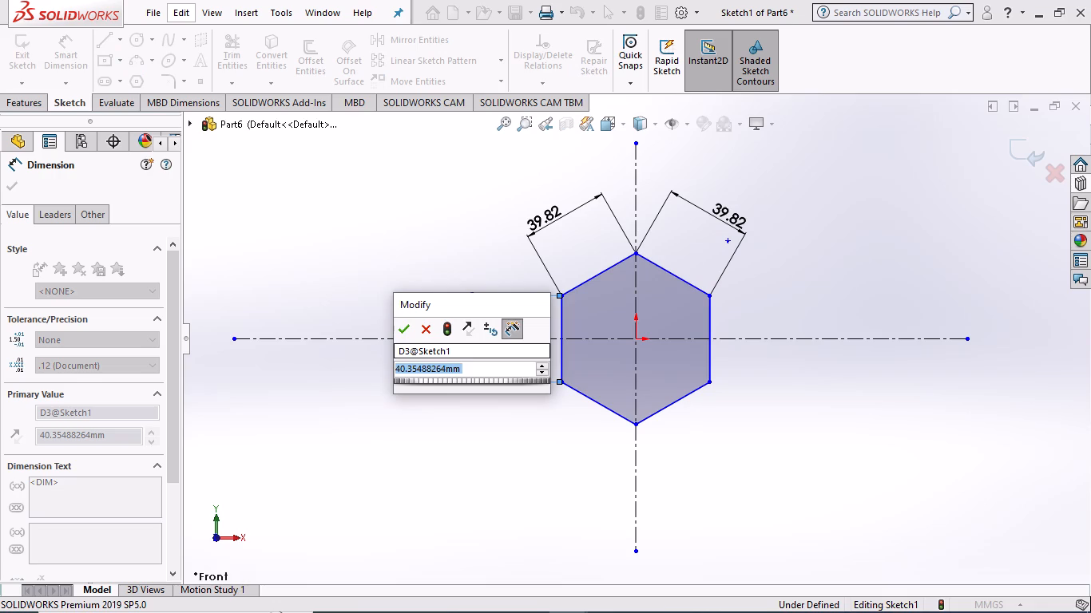
pyautogui.write('39')
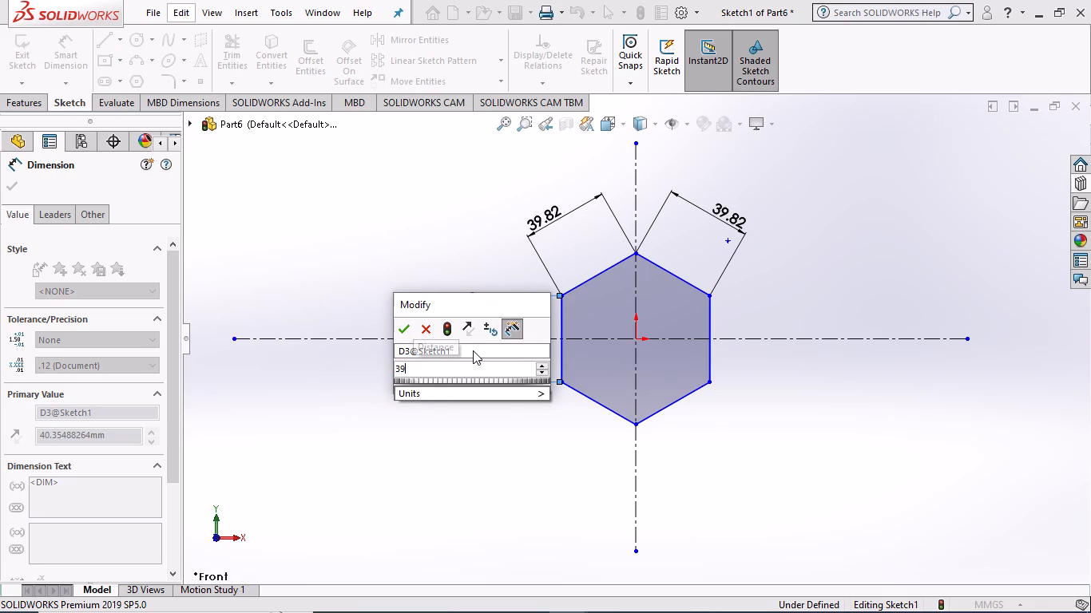
pyautogui.press('.')
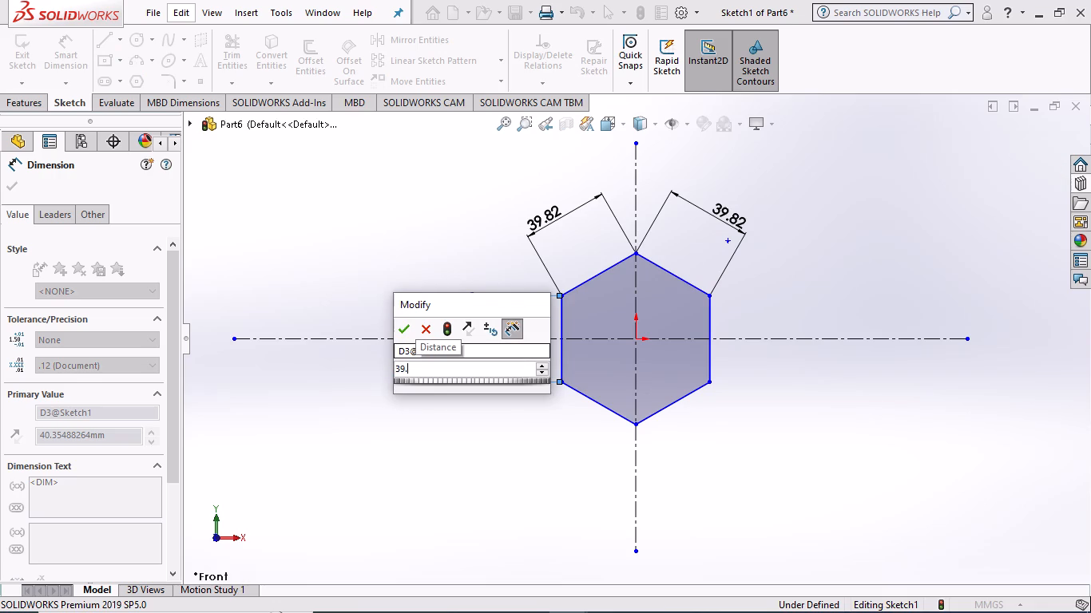
pyautogui.write('82')
pyautogui.press('Return')
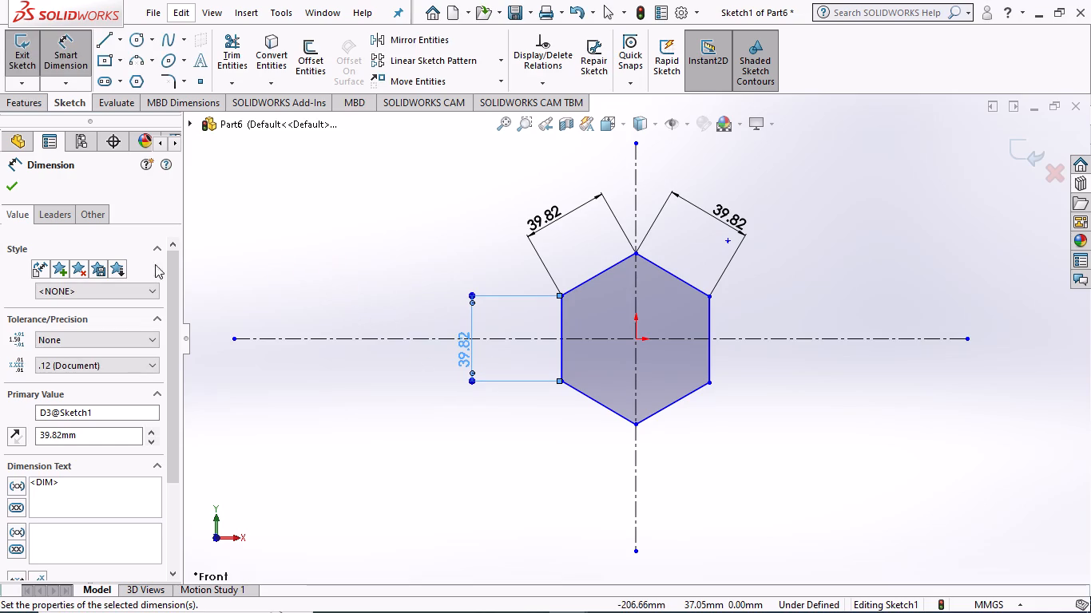
pyautogui.click(9, 188)
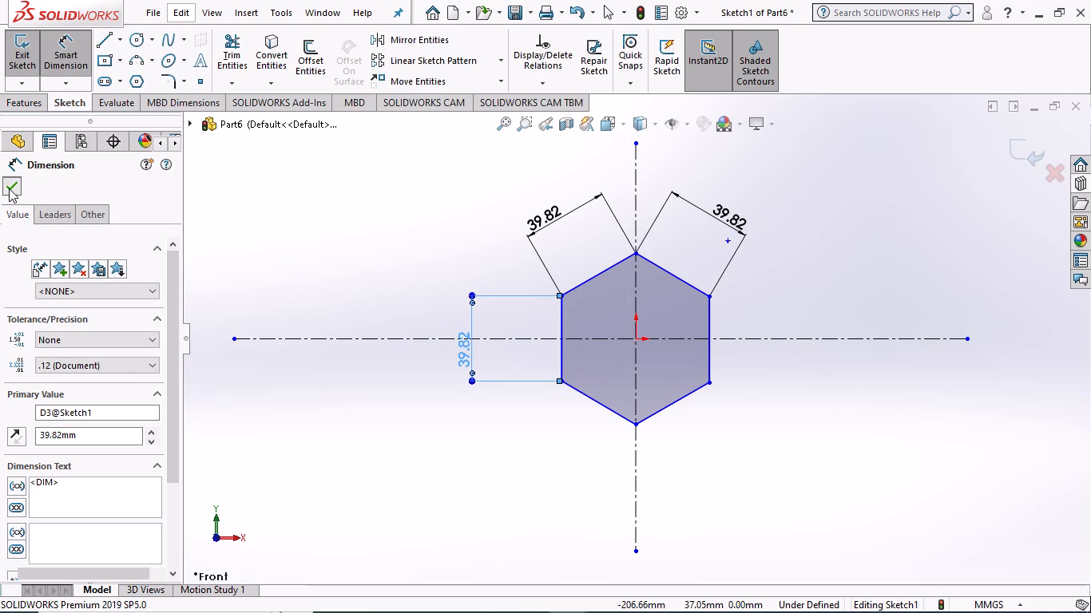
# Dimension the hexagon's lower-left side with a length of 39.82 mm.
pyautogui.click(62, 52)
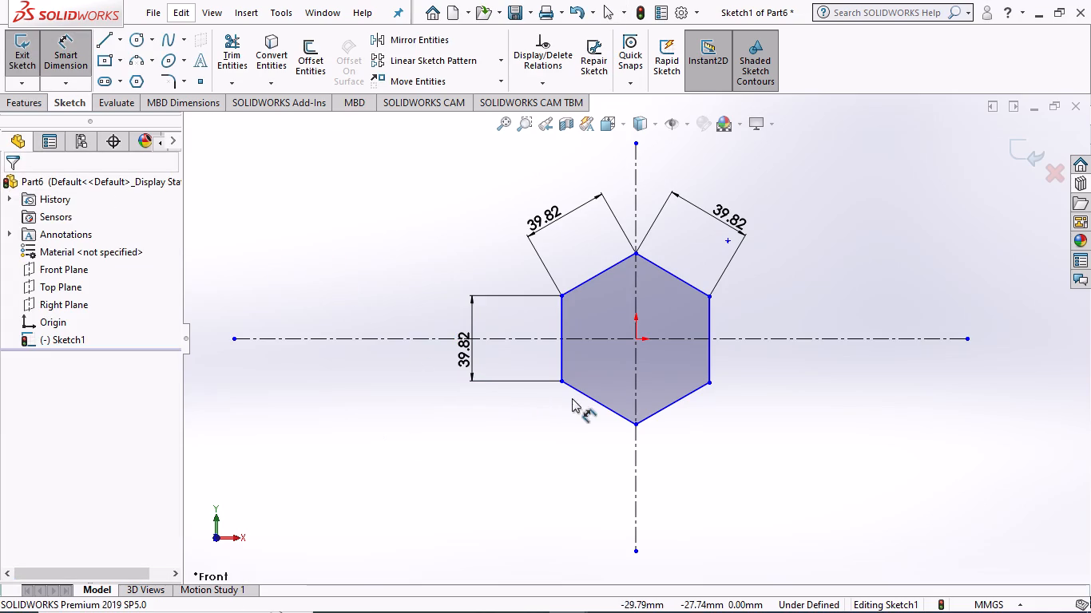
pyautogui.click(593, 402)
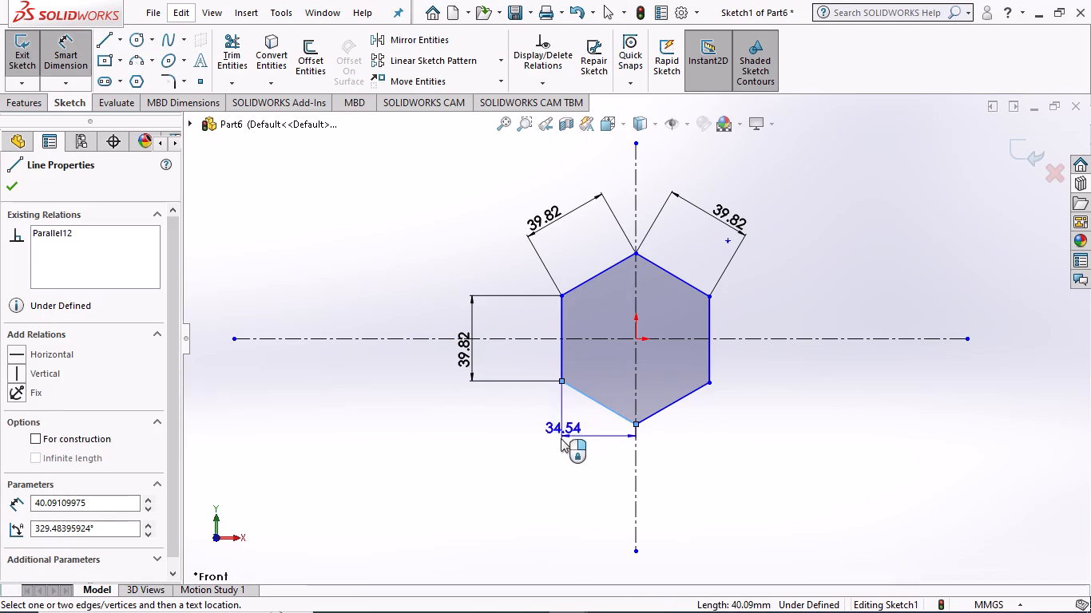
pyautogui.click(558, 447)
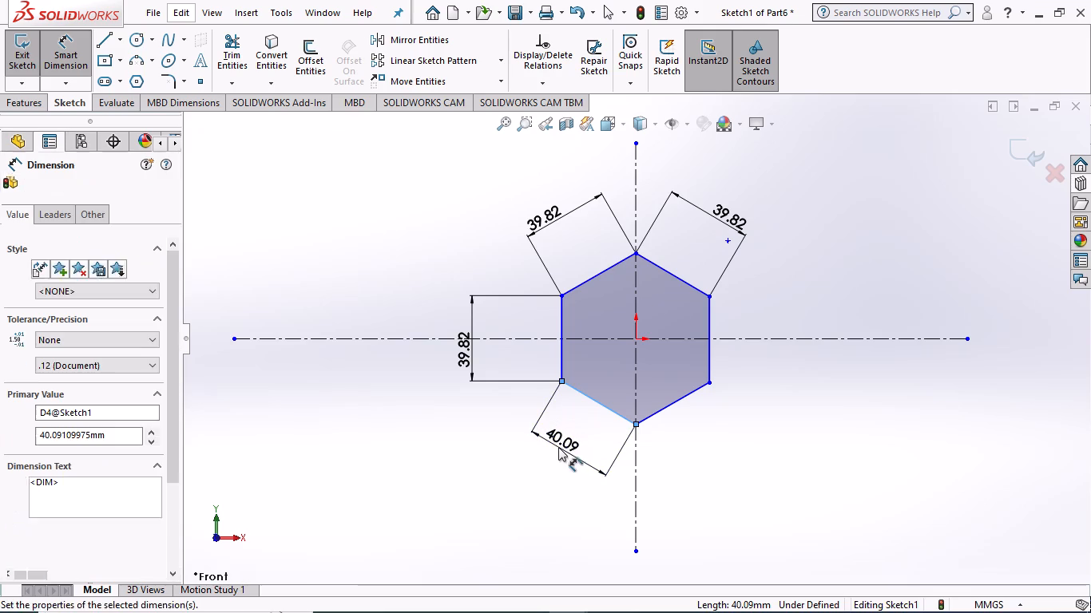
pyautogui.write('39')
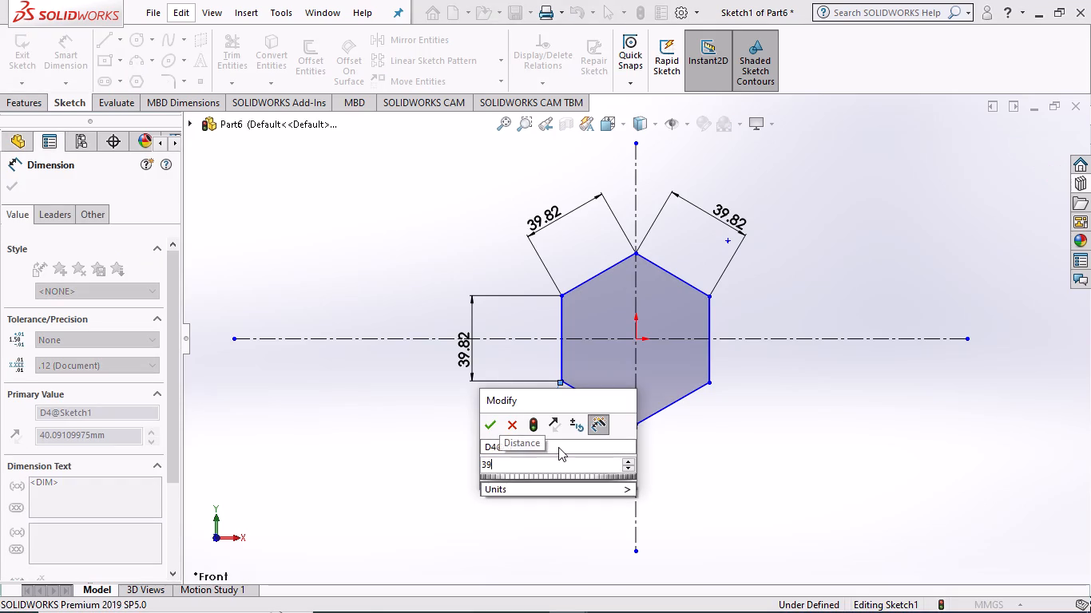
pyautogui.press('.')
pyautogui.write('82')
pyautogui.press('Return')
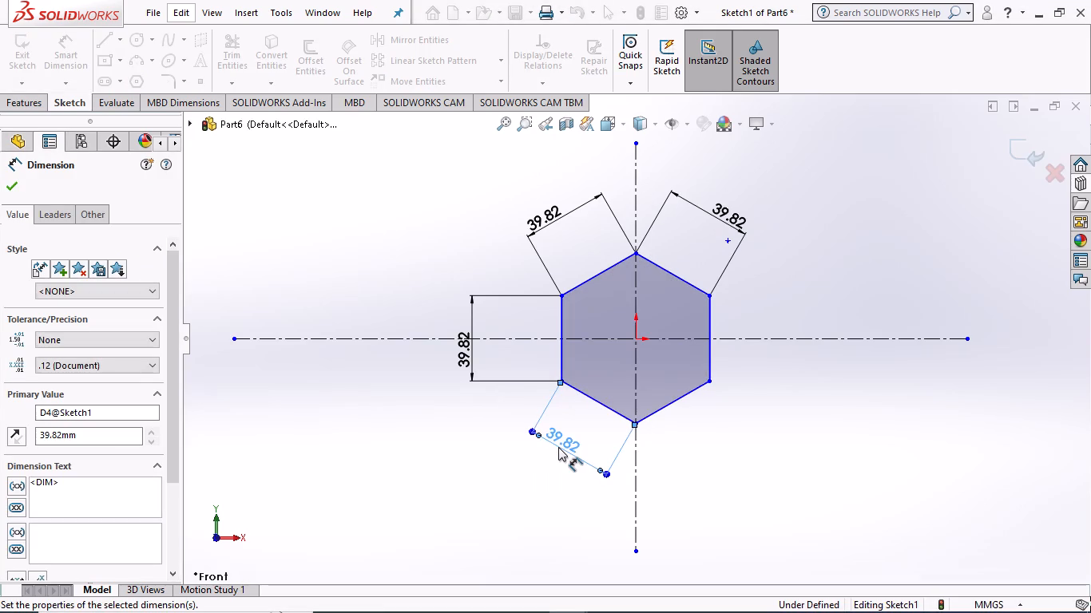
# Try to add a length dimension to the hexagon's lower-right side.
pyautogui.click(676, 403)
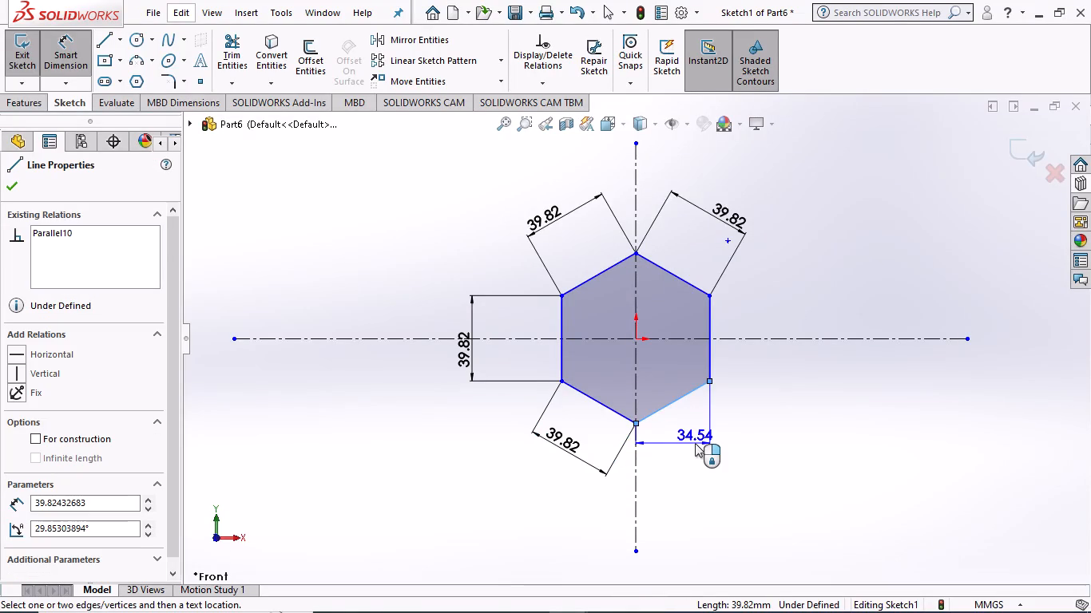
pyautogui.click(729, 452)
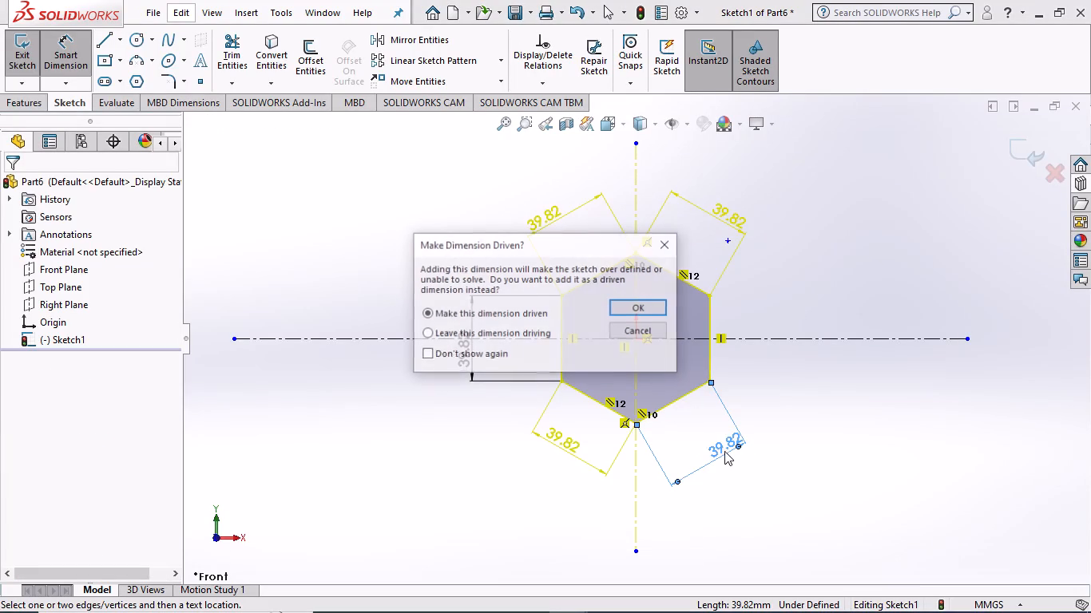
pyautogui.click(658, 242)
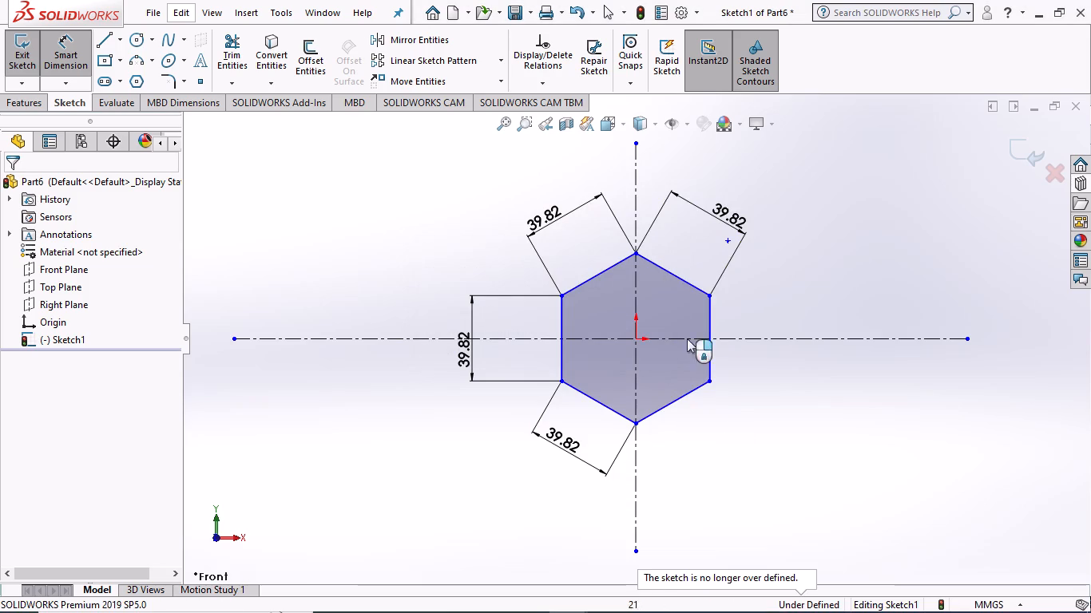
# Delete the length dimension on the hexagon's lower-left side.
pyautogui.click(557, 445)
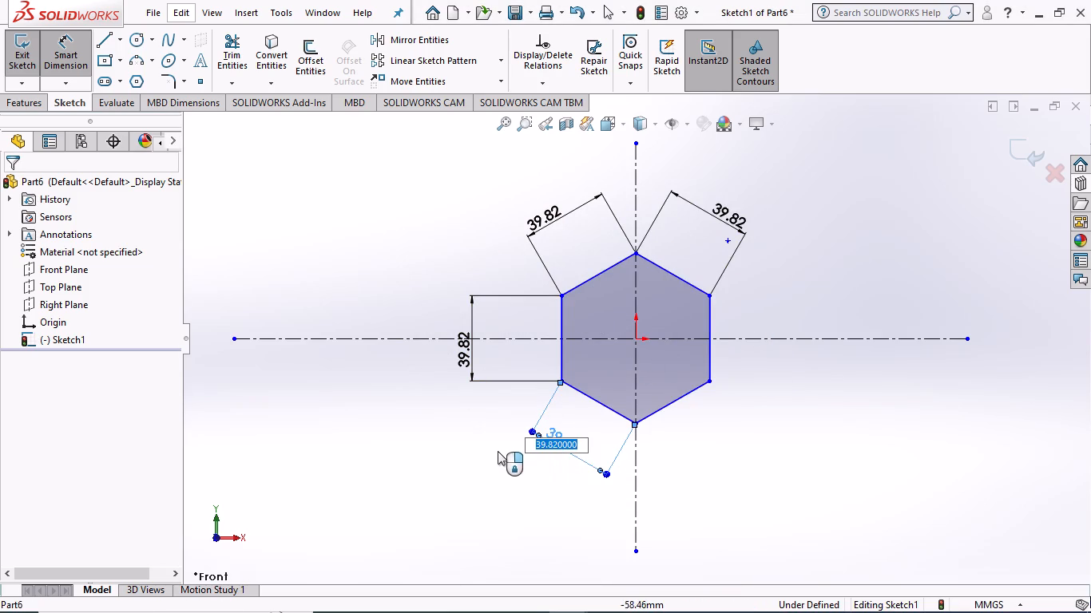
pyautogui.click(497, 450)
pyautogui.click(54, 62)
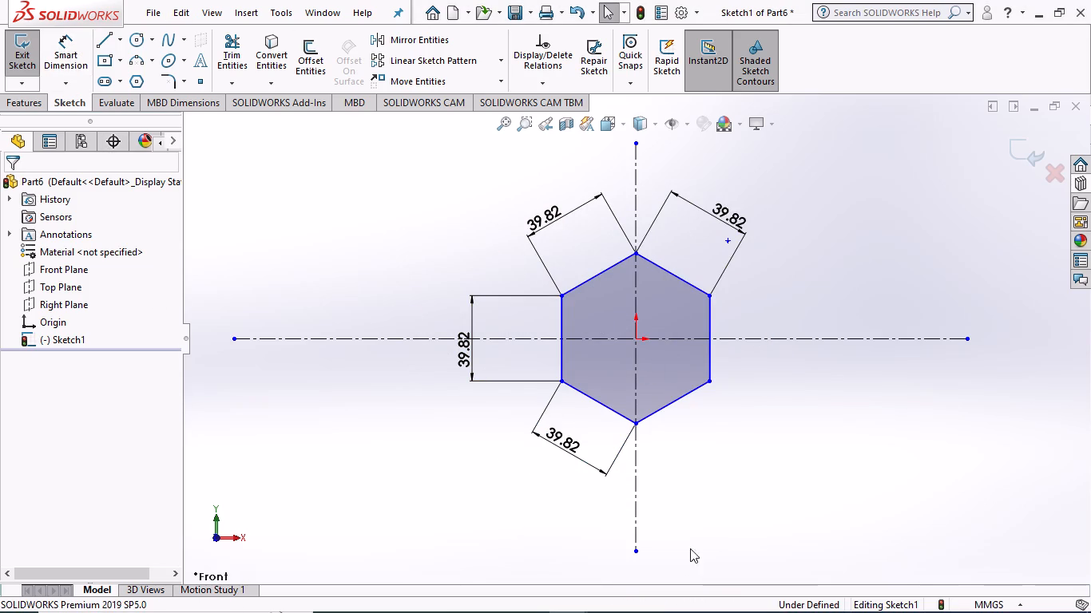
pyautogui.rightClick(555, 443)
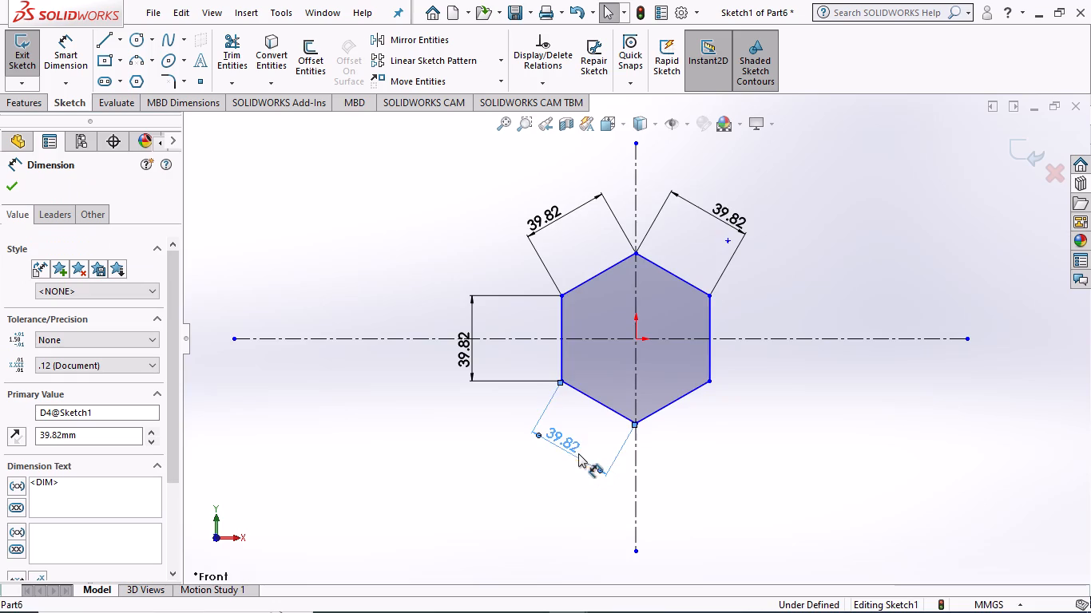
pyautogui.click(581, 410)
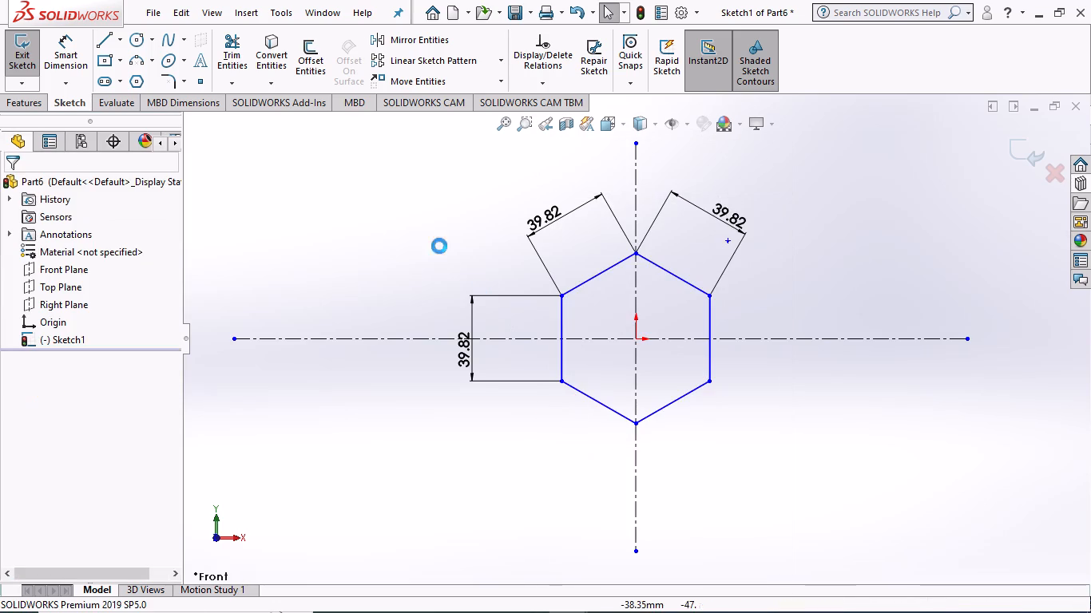
# Dimension the vertical distance between the hexagon's top and bottom vertices as 80 mm.
pyautogui.click(78, 51)
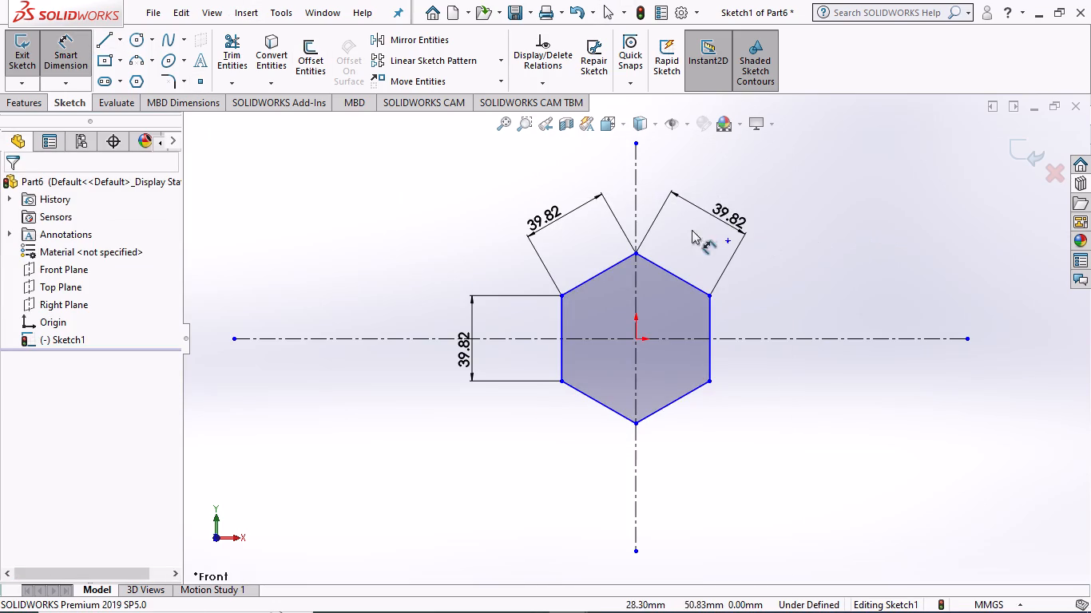
pyautogui.click(637, 253)
pyautogui.click(635, 423)
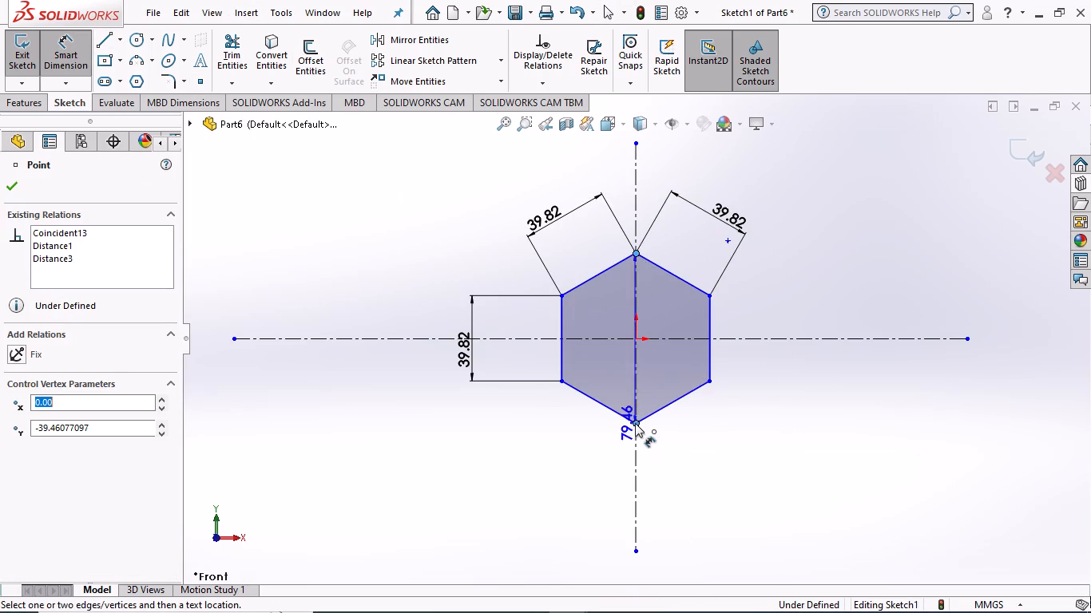
pyautogui.click(847, 419)
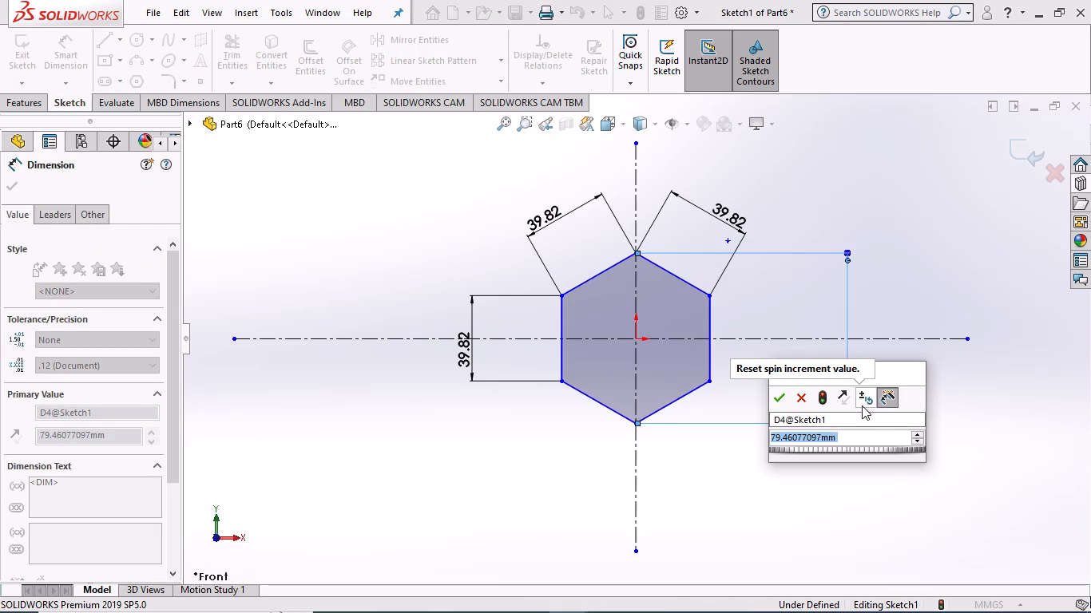
pyautogui.write('80')
pyautogui.press('Return')
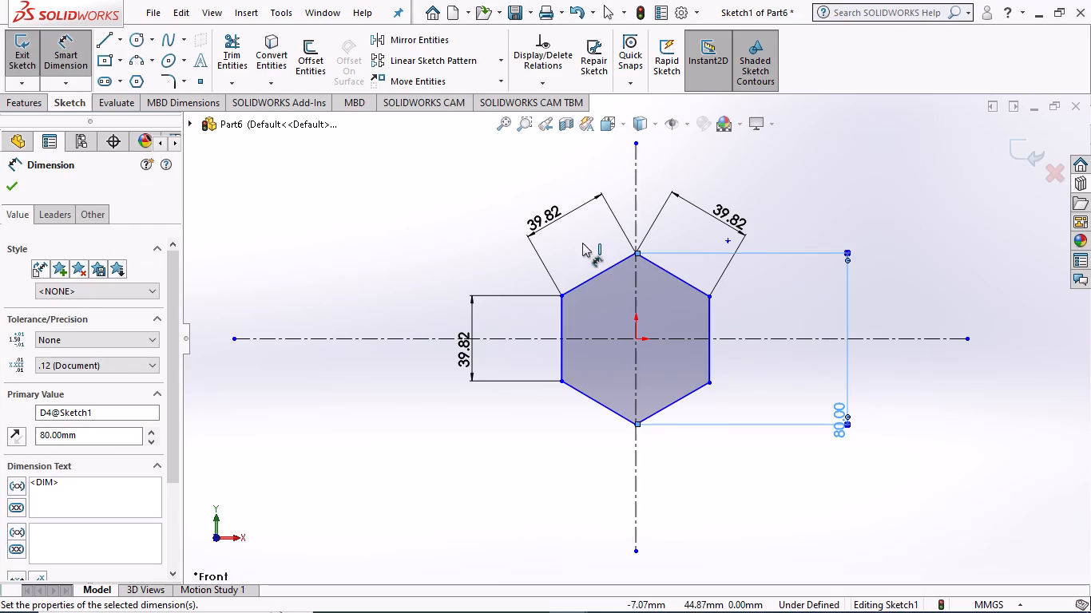
pyautogui.click(387, 271)
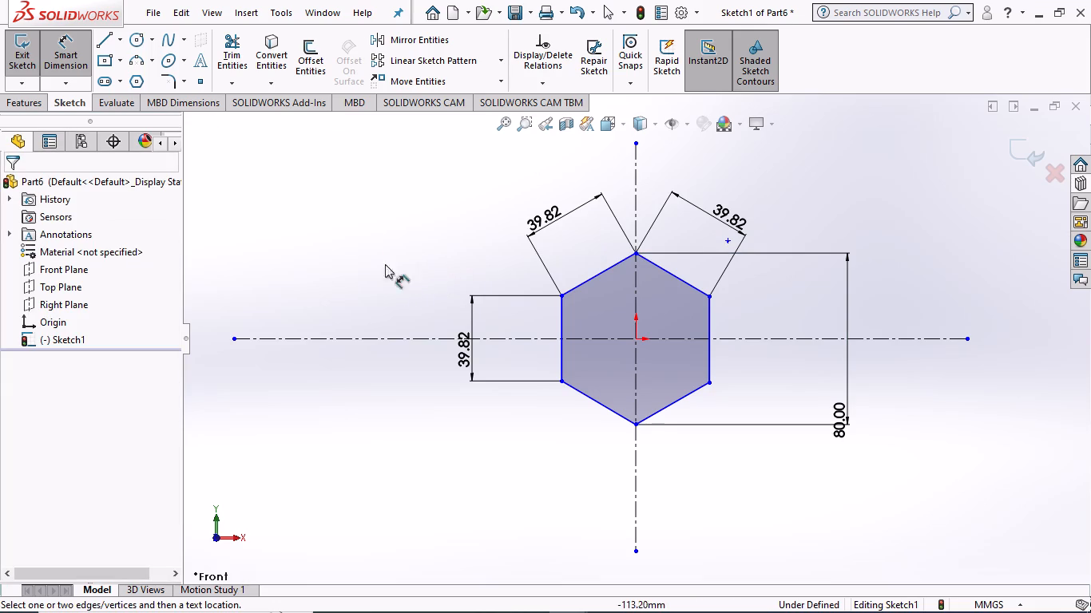
# Dimension the horizontal distance from the hexagon's left side to the origin, keeping the drawn 34.54 mm.
pyautogui.click(561, 338)
pyautogui.click(636, 338)
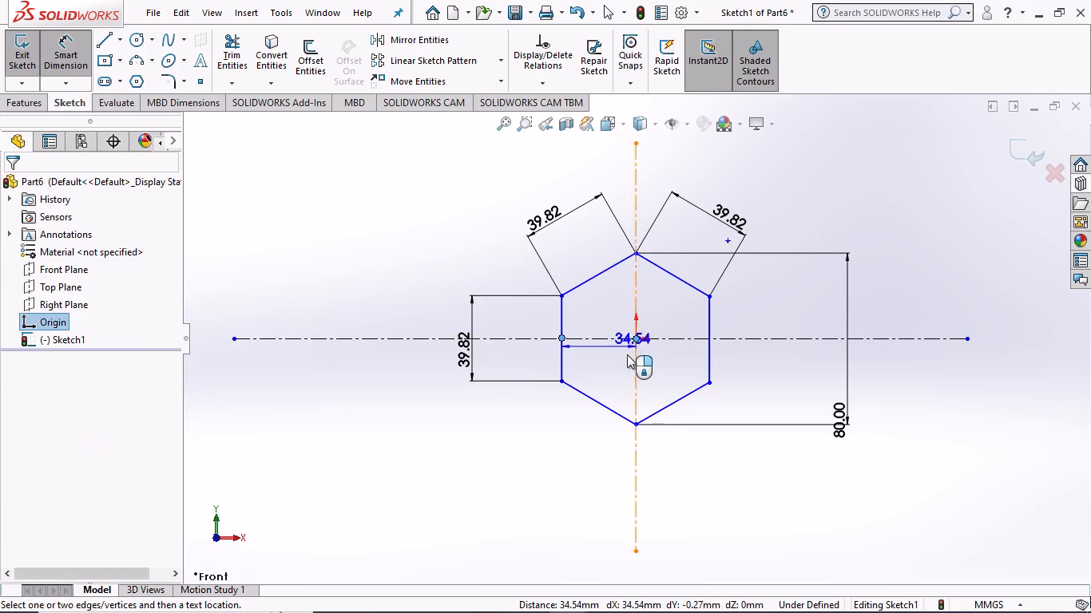
pyautogui.click(596, 462)
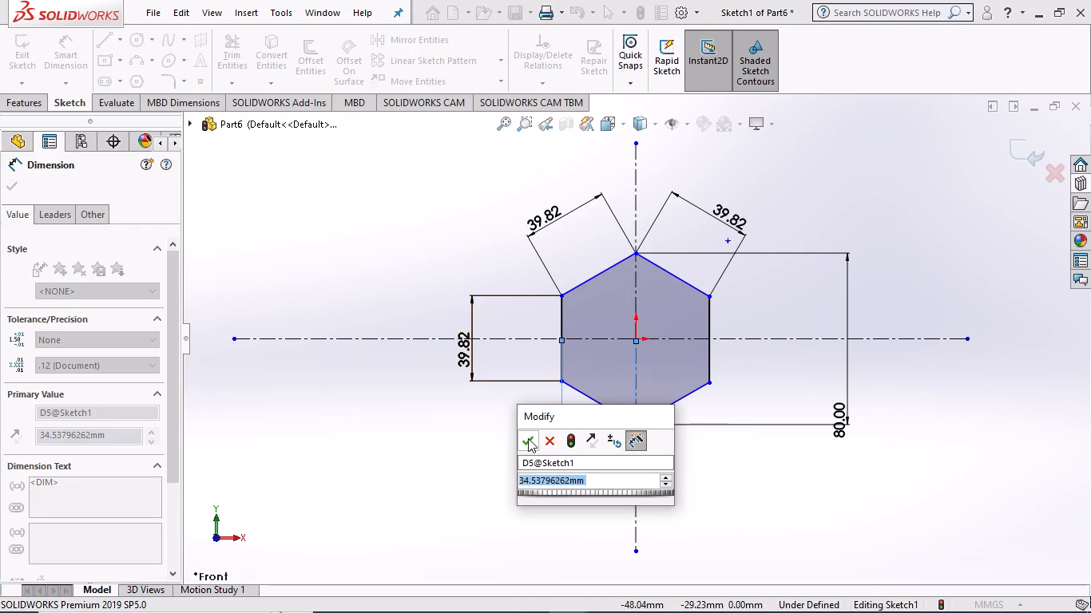
pyautogui.click(528, 438)
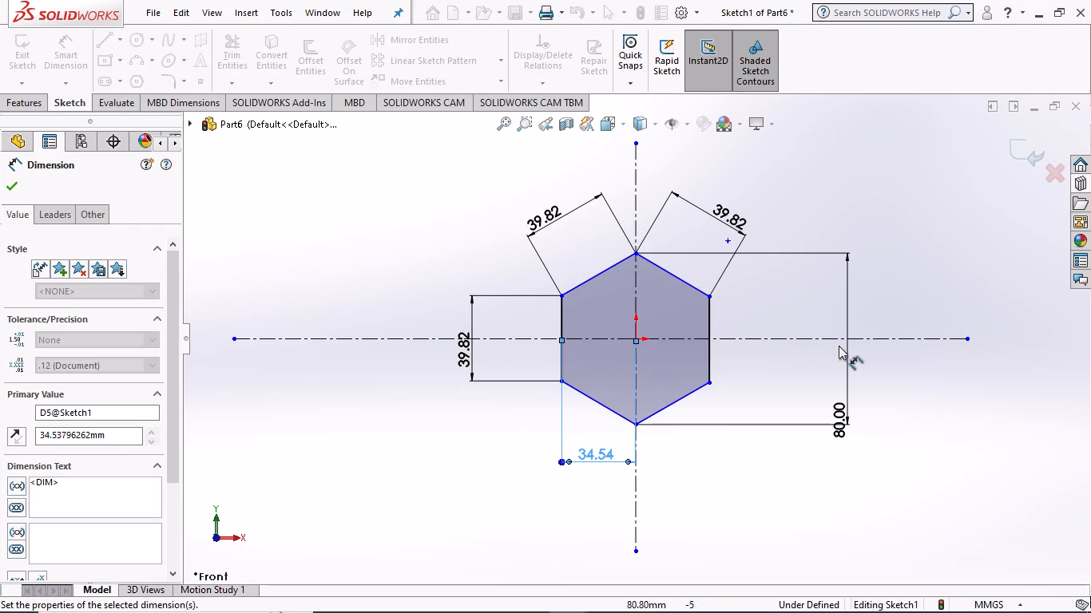
pyautogui.click(410, 392)
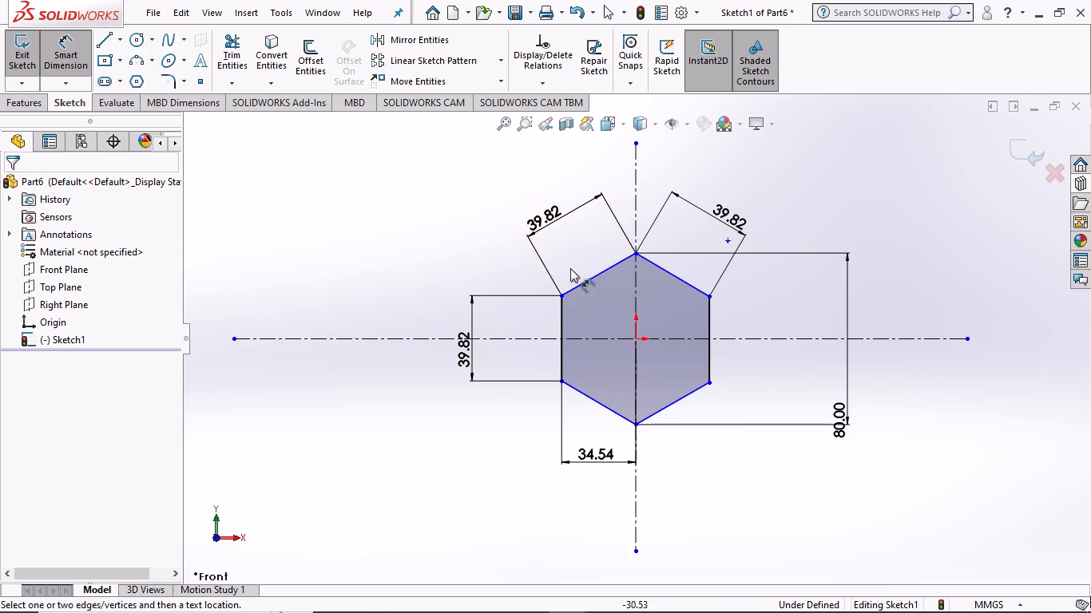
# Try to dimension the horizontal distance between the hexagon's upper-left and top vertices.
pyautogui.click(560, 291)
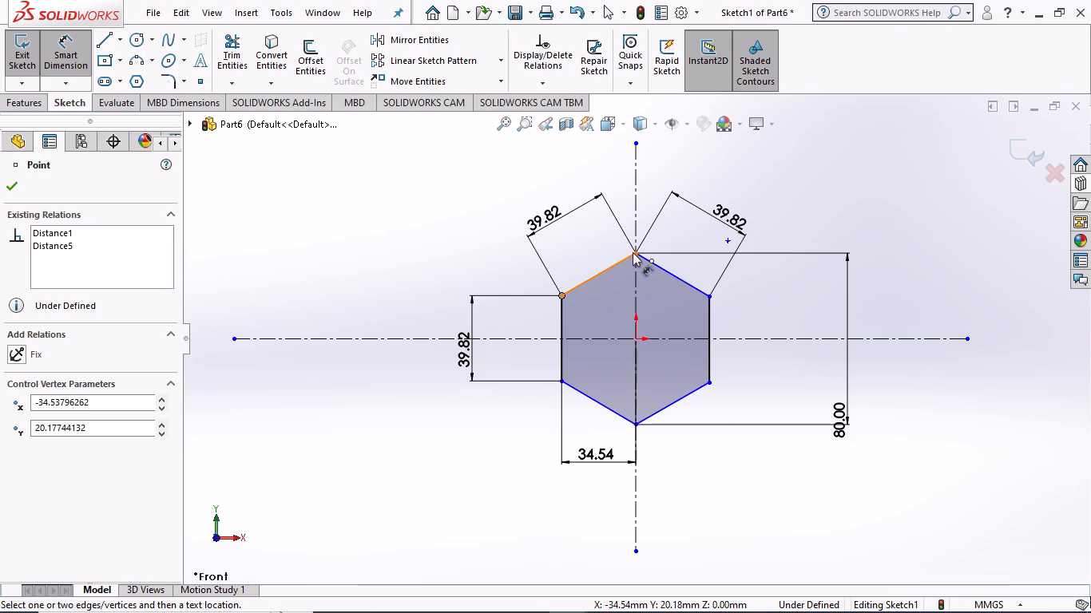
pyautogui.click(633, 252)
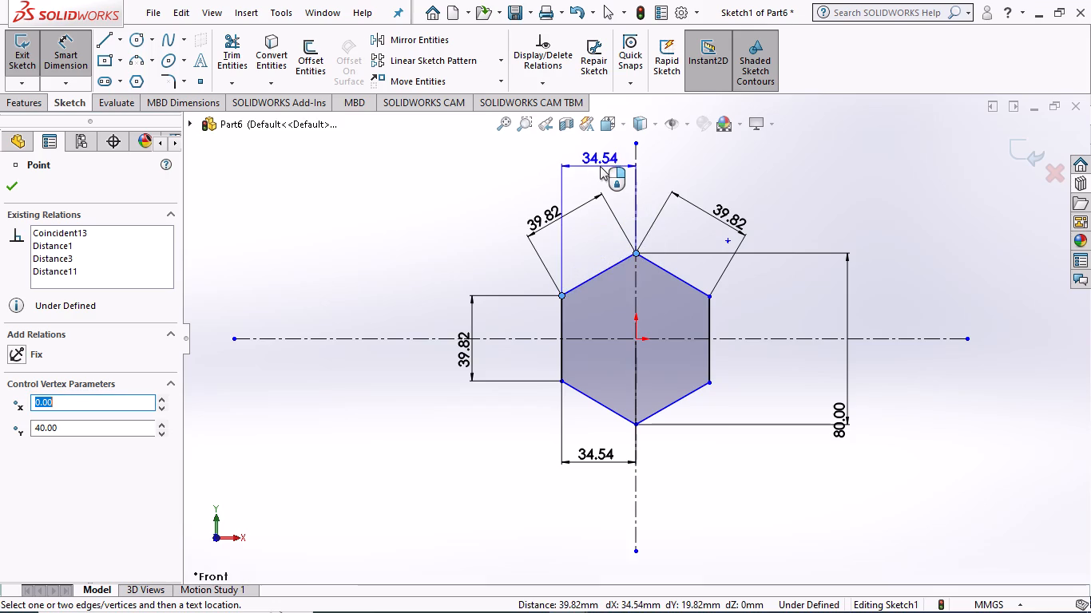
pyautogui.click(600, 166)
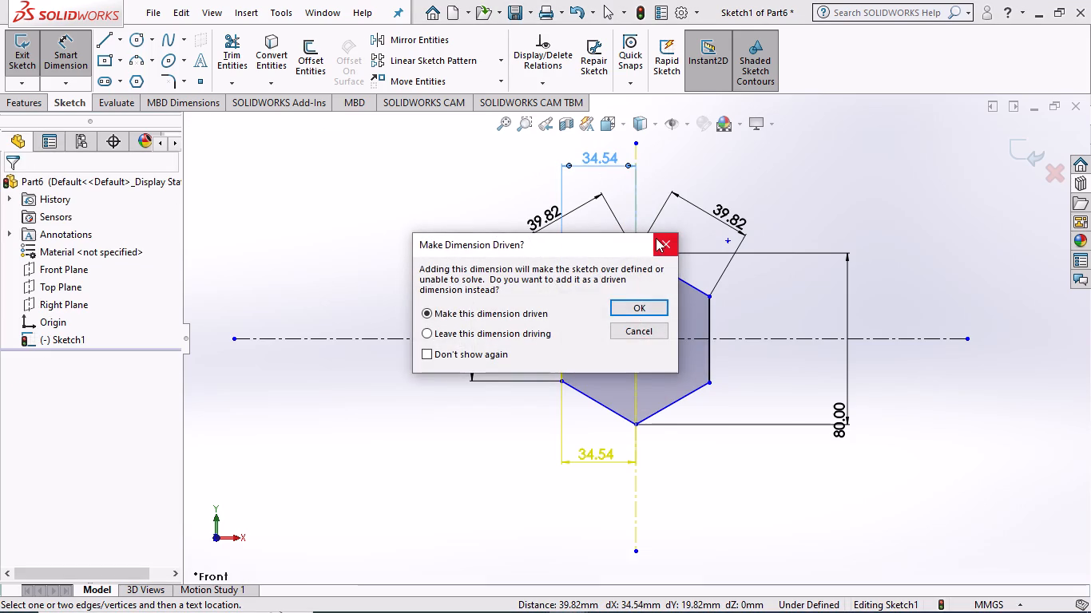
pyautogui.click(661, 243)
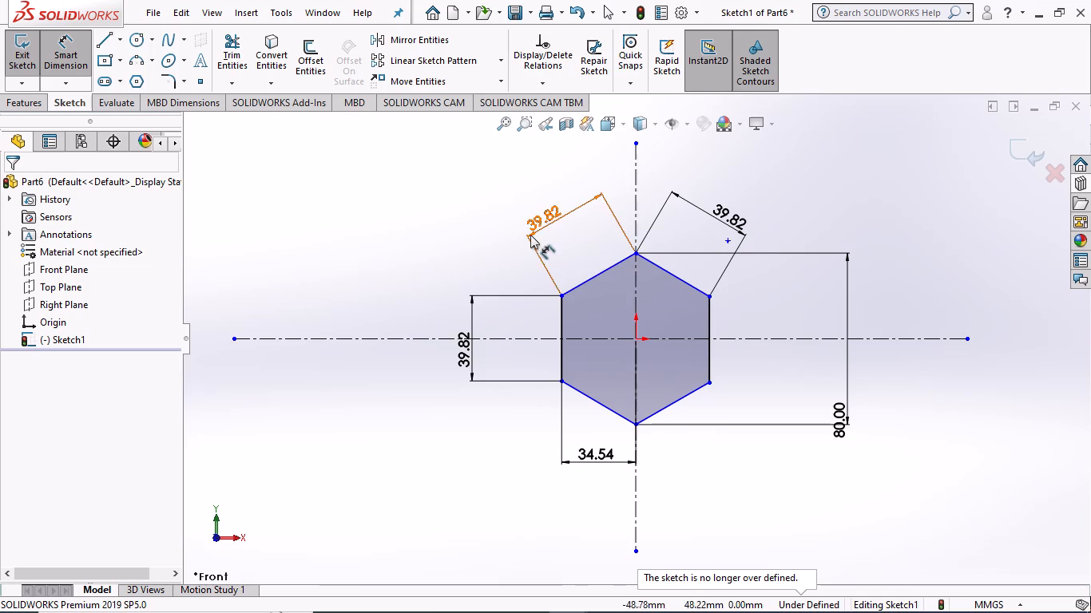
# Dimension the vertical distance from the origin to the hexagon's top vertex as 40 mm.
pyautogui.click(634, 338)
pyautogui.click(633, 251)
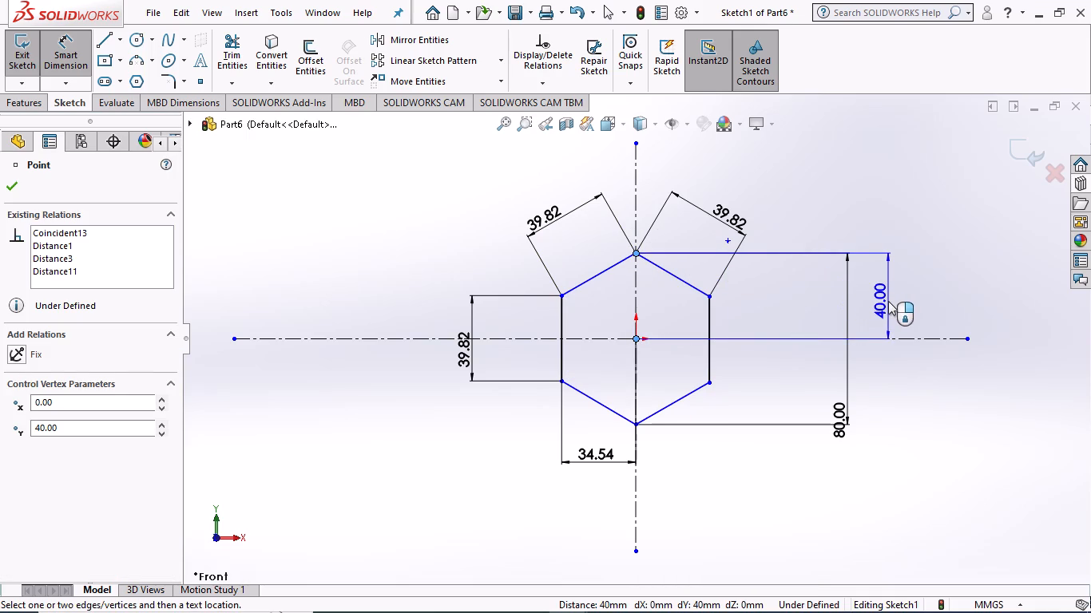
pyautogui.click(891, 301)
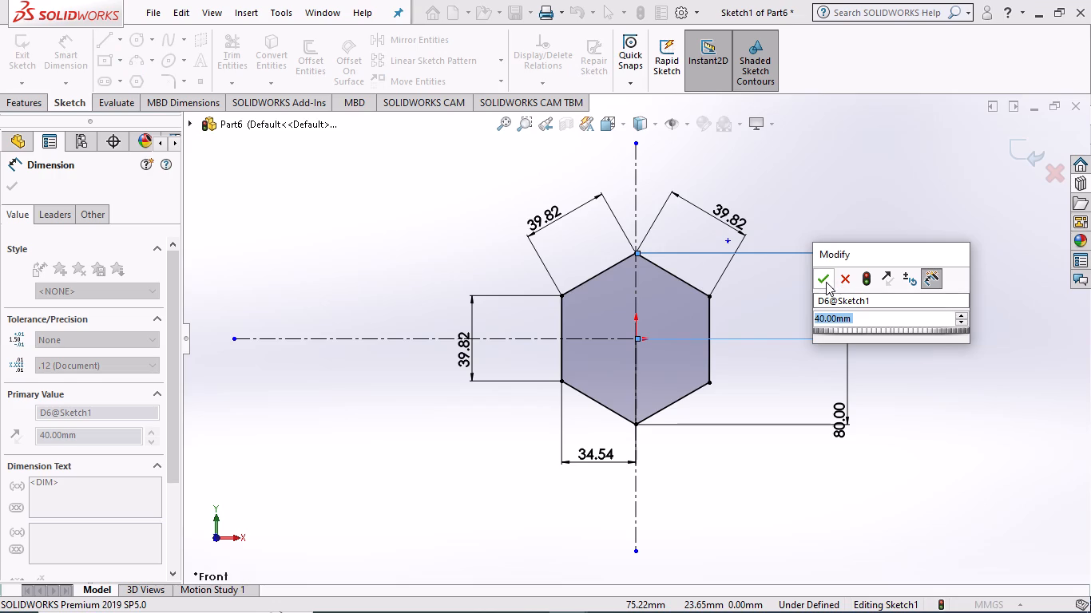
pyautogui.click(826, 282)
pyautogui.click(476, 214)
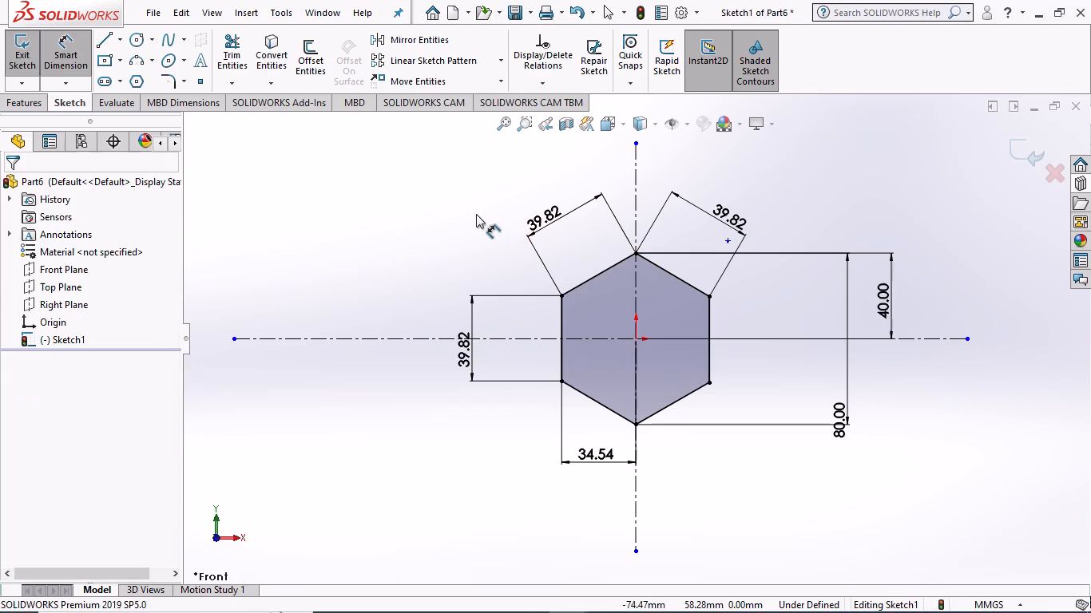
pyautogui.click(73, 50)
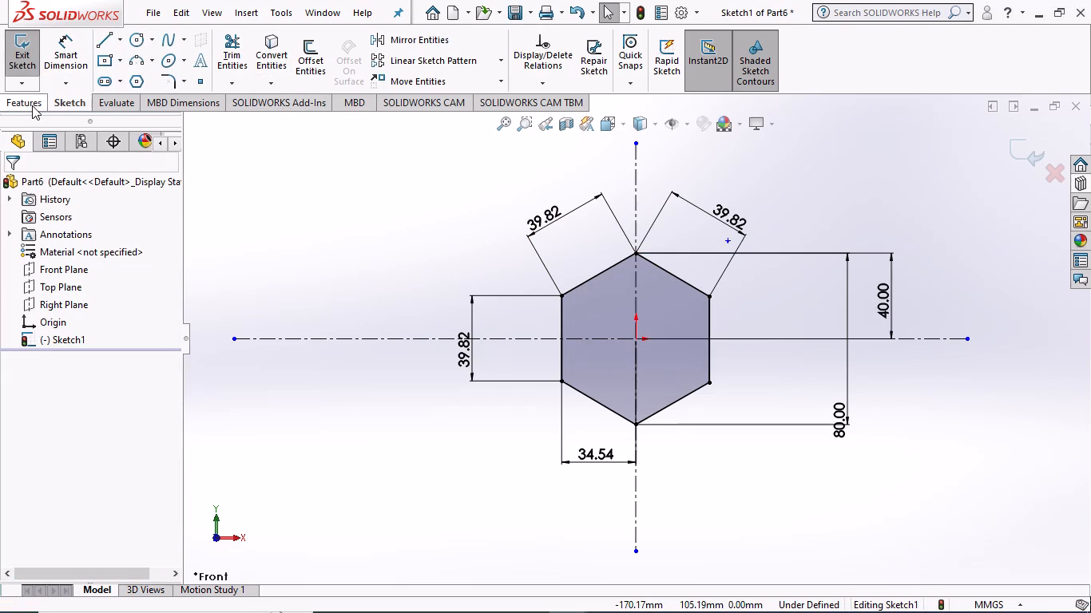
# Extrude the hexagon sketch with a blind depth of 20 mm using Extruded Boss/Base.
pyautogui.click(32, 103)
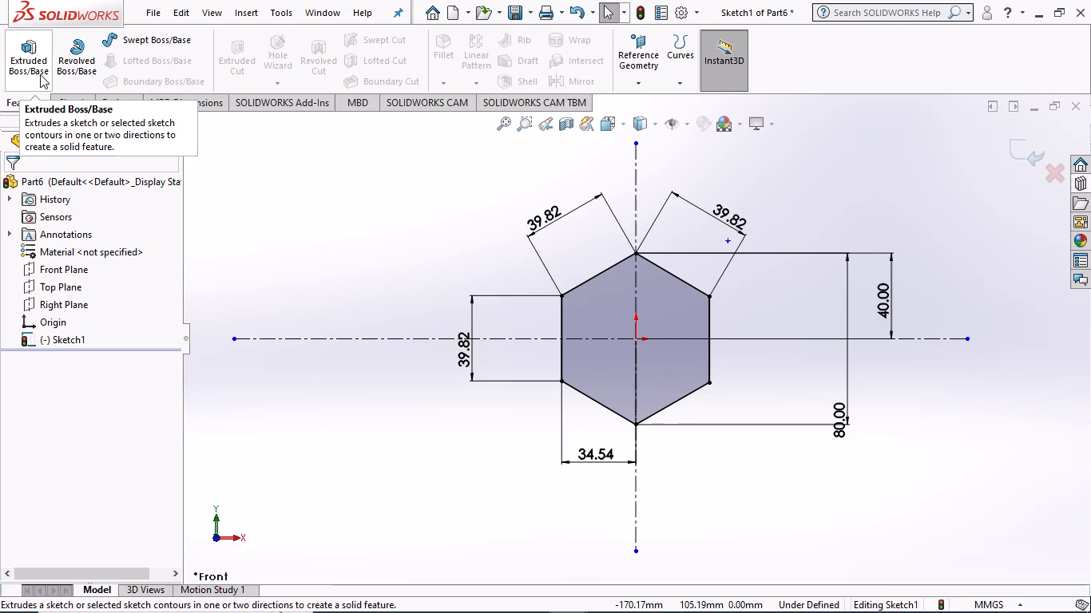
pyautogui.click(40, 74)
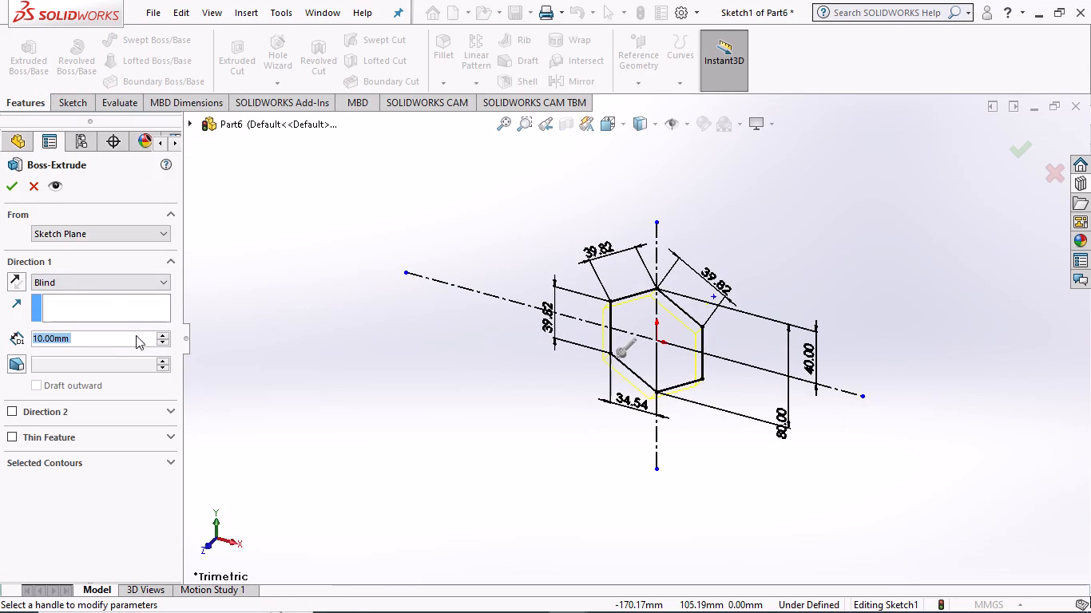
pyautogui.click(160, 332)
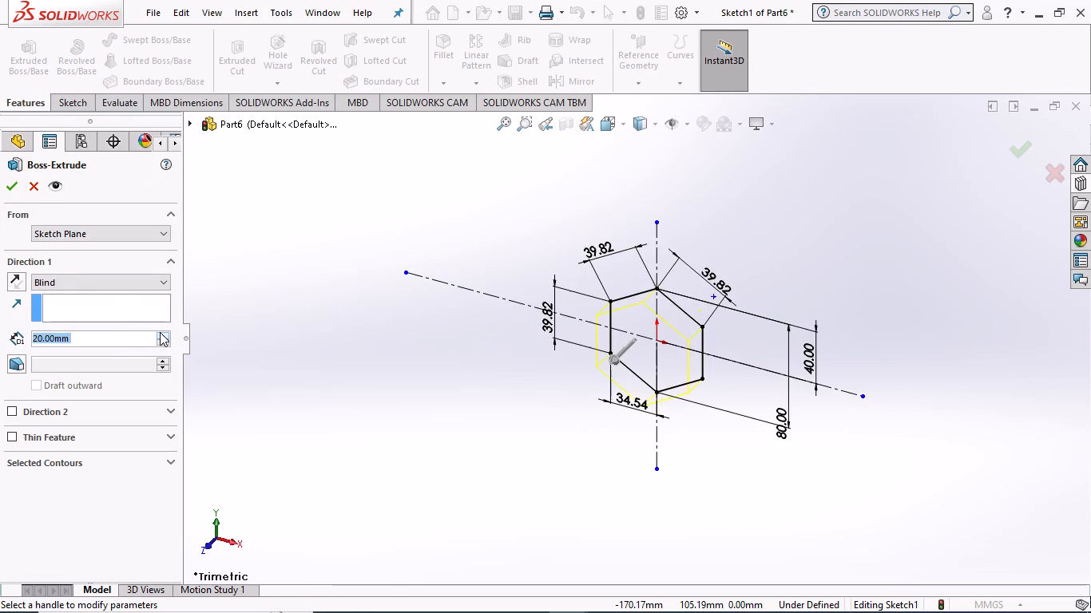
pyautogui.click(2, 184)
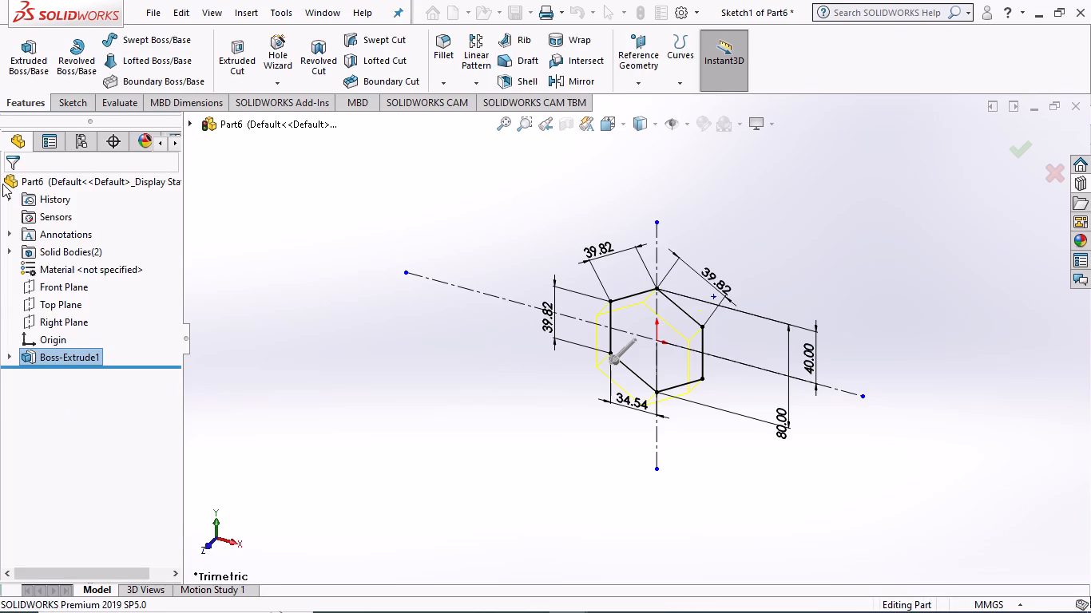
pyautogui.click(409, 435)
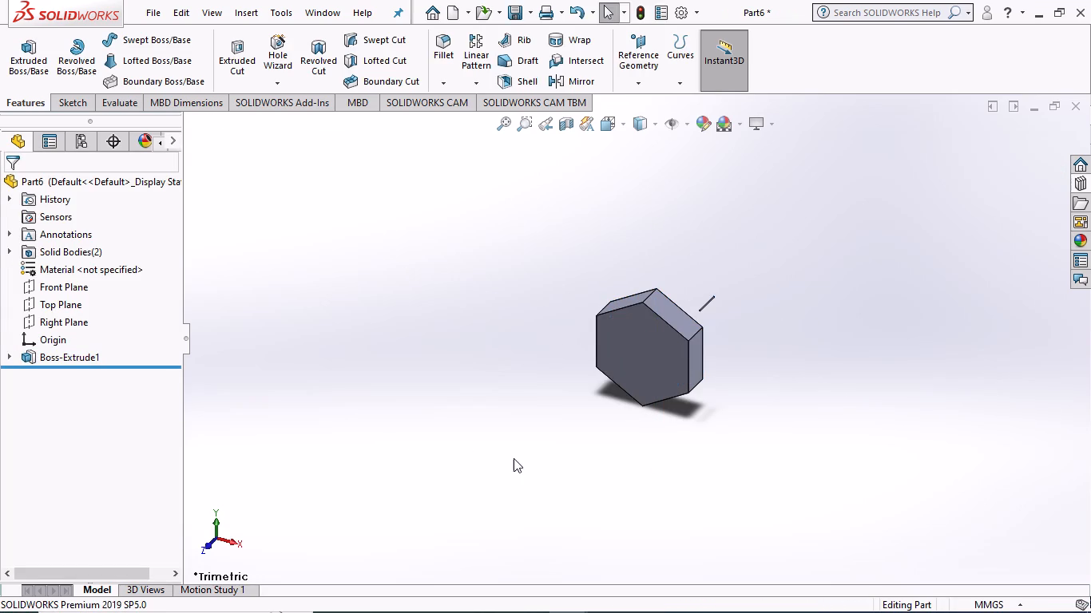
pyautogui.moveTo(504, 462); pyautogui.dragTo(724, 488, button='middle')
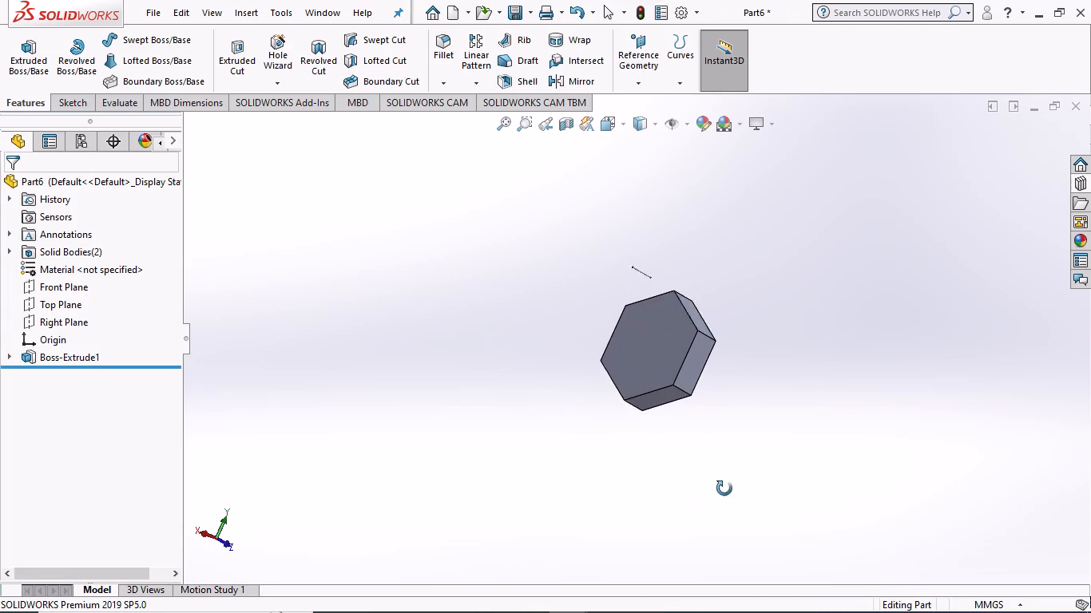
# Examine the extruded hexagonal solid and the thin separate body beside it from several angles.
pyautogui.moveTo(724, 488); pyautogui.dragTo(736, 473, button='middle')
pyautogui.moveTo(519, 413); pyautogui.dragTo(598, 346, button='middle')
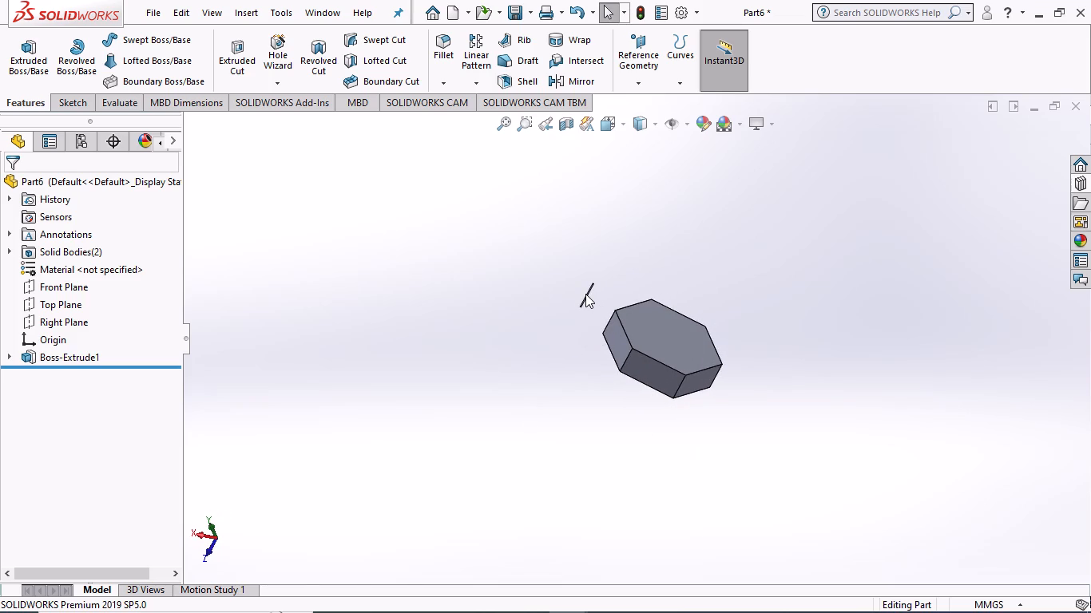
pyautogui.click(589, 293)
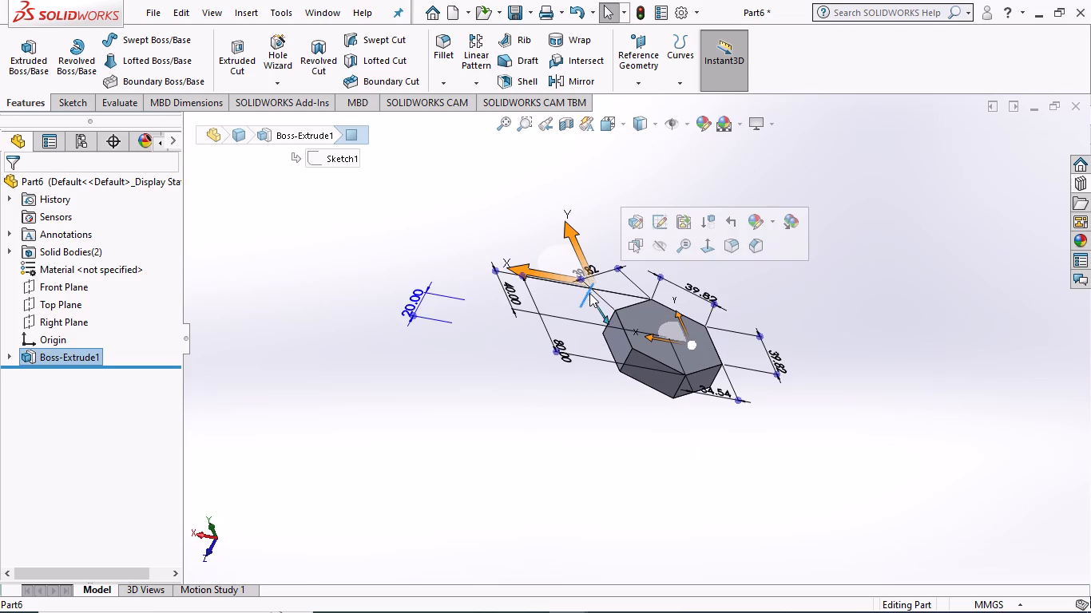
pyautogui.click(546, 381)
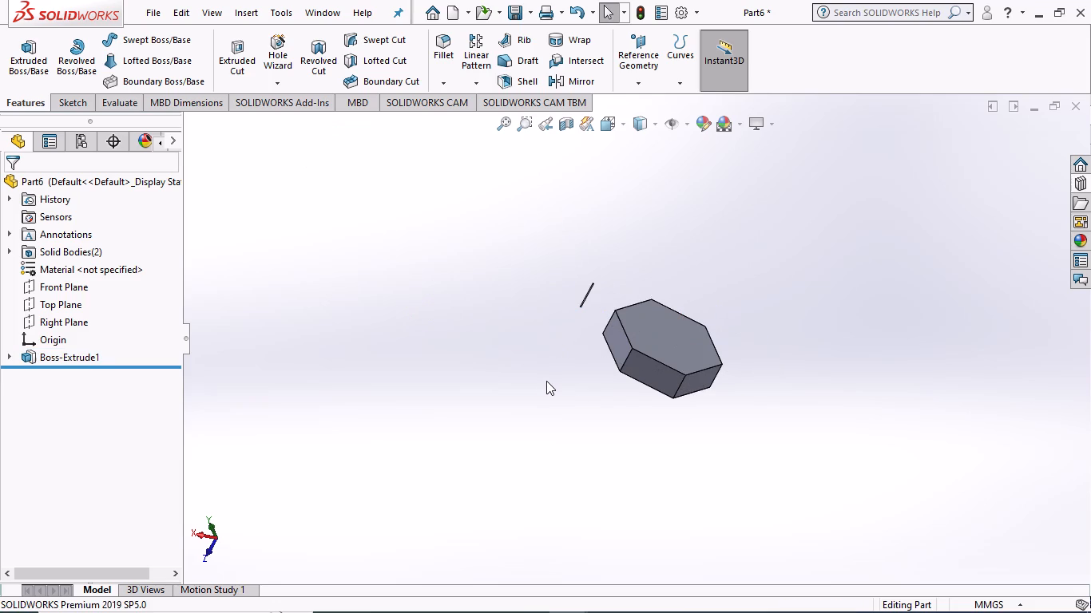
pyautogui.moveTo(779, 489); pyautogui.dragTo(679, 452)
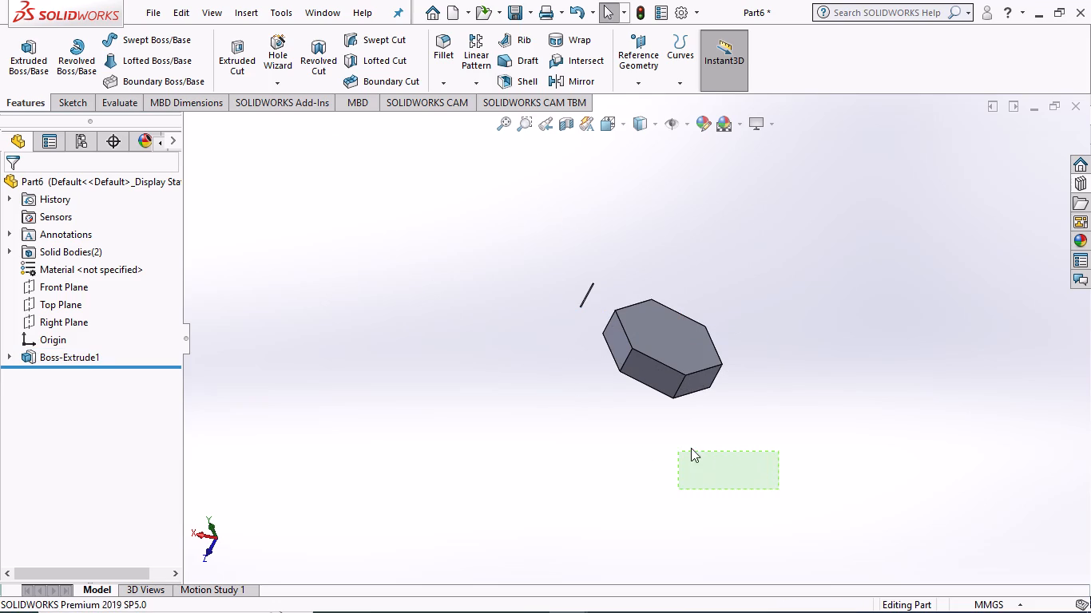
pyautogui.moveTo(695, 448); pyautogui.dragTo(634, 331, button='middle')
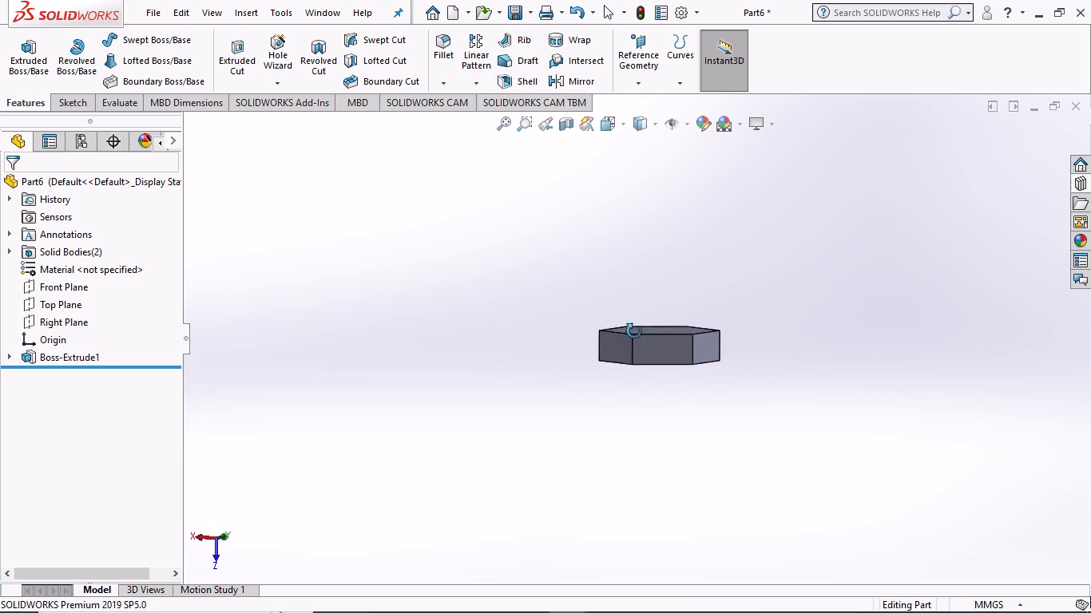
pyautogui.moveTo(634, 331); pyautogui.dragTo(637, 319, button='middle')
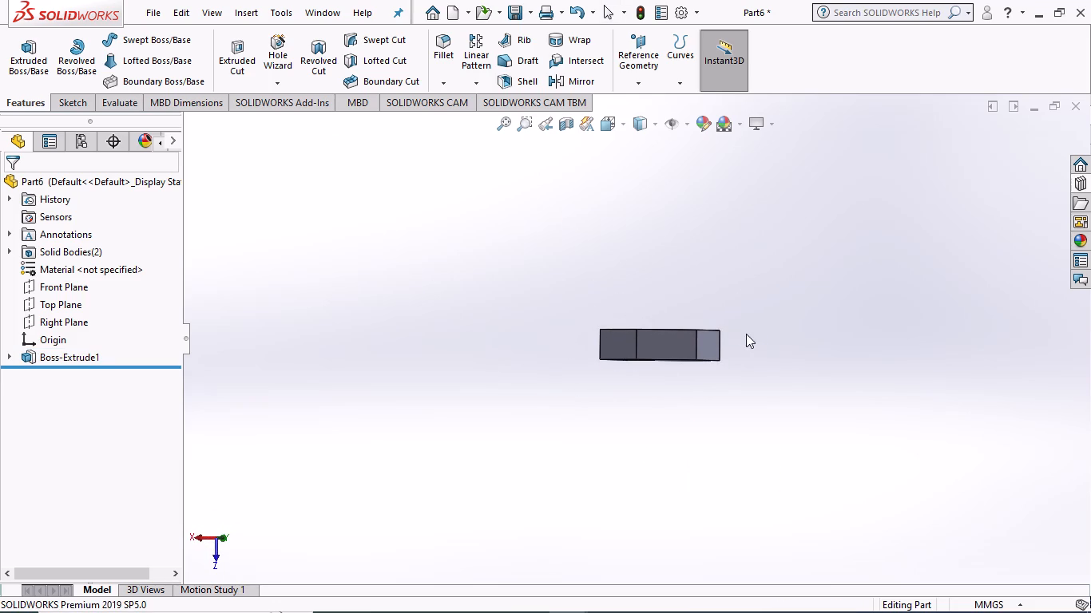
pyautogui.moveTo(757, 338); pyautogui.dragTo(779, 489, button='middle')
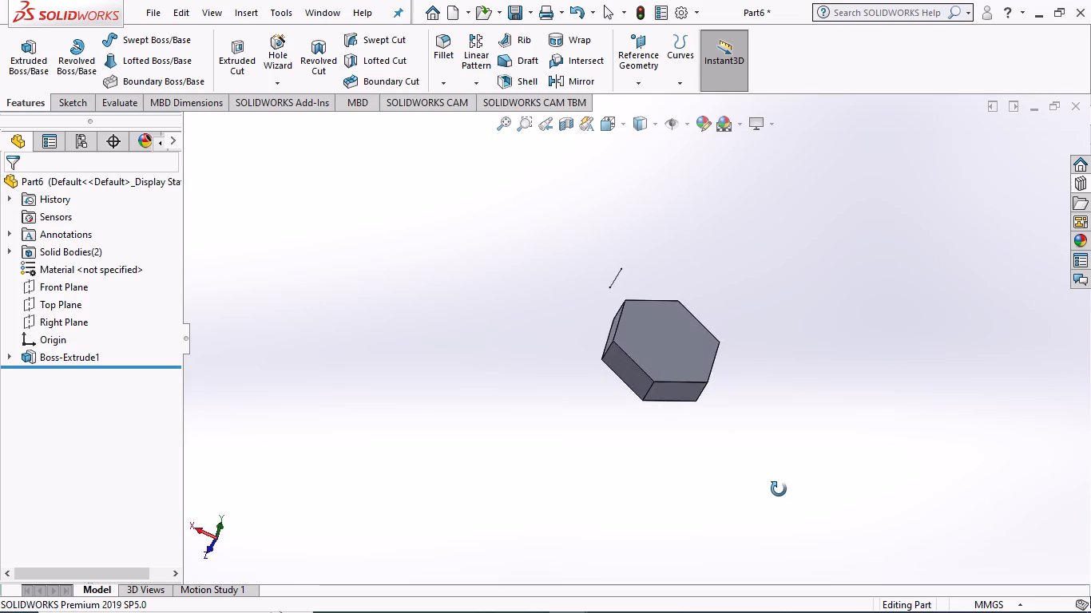
pyautogui.moveTo(779, 489); pyautogui.dragTo(760, 437, button='middle')
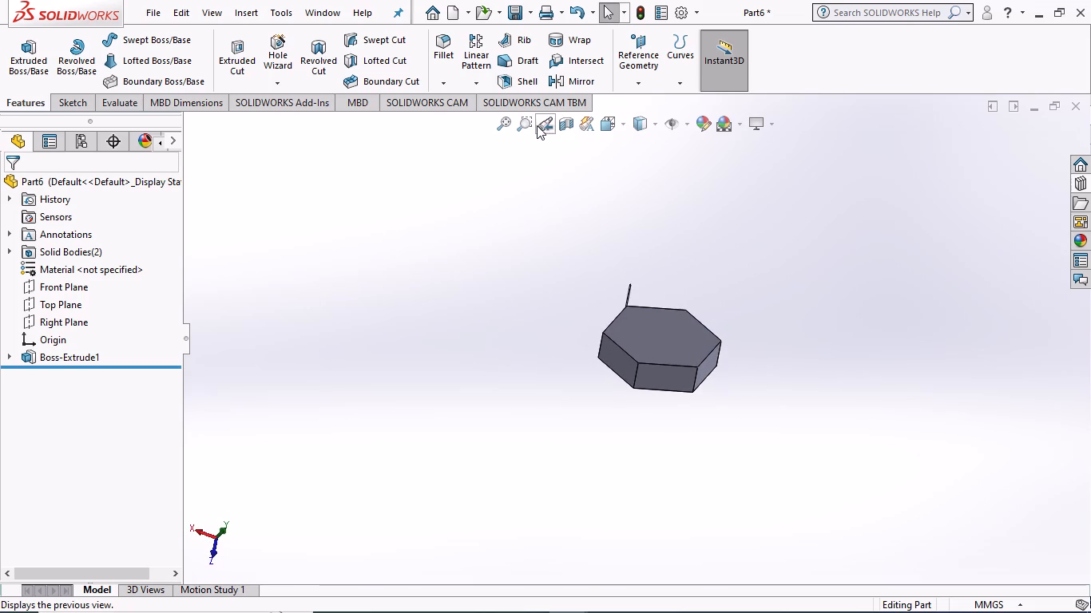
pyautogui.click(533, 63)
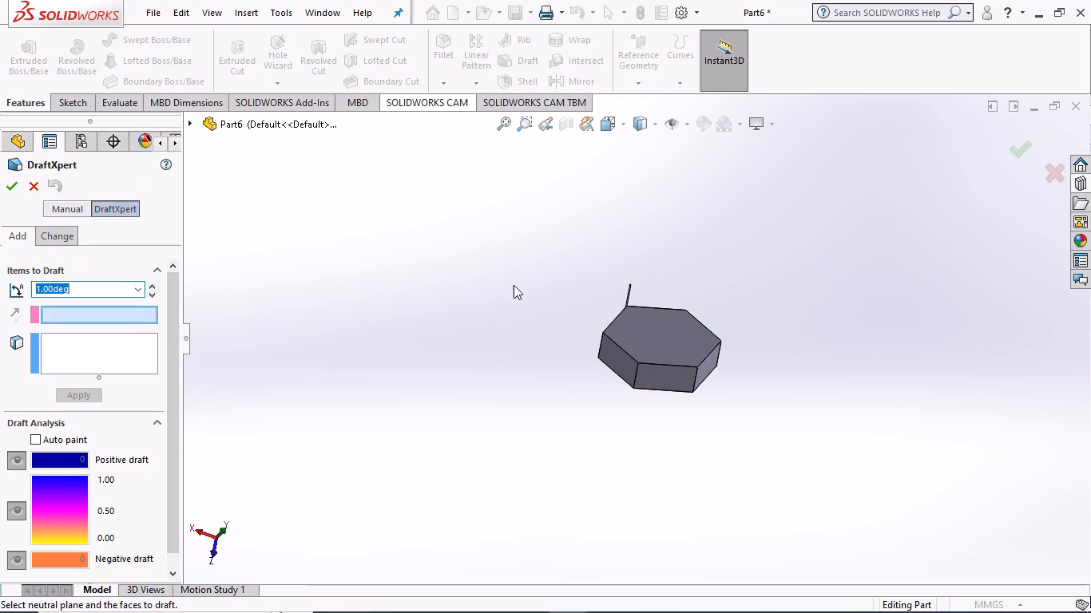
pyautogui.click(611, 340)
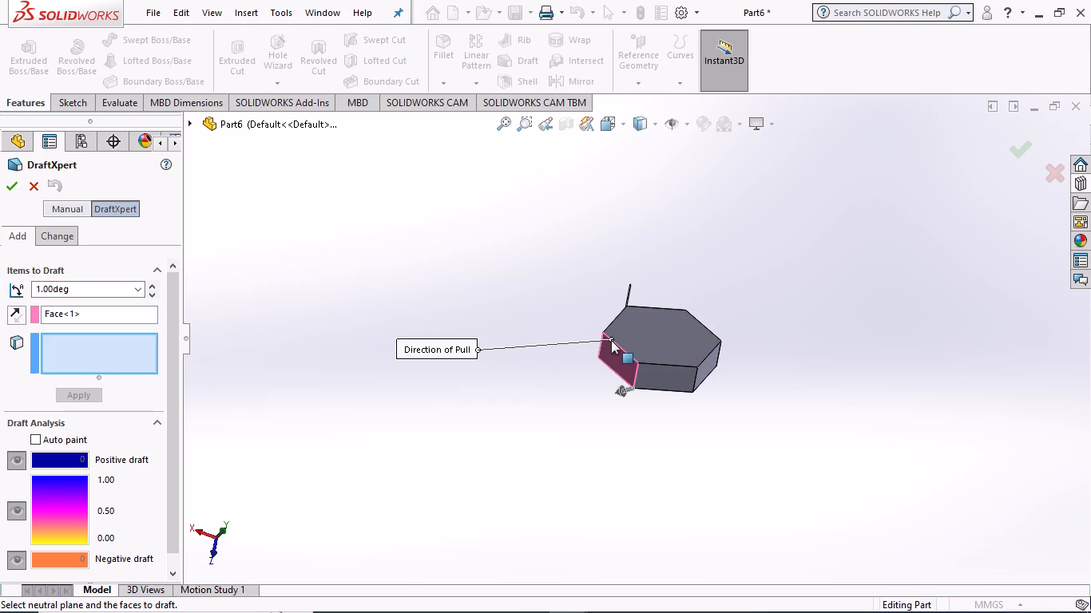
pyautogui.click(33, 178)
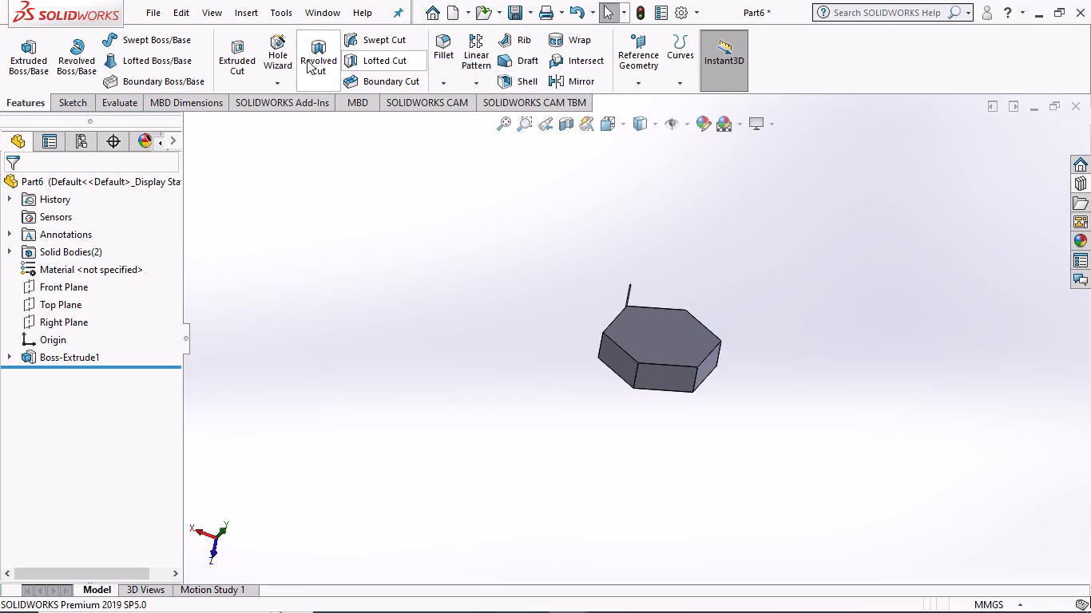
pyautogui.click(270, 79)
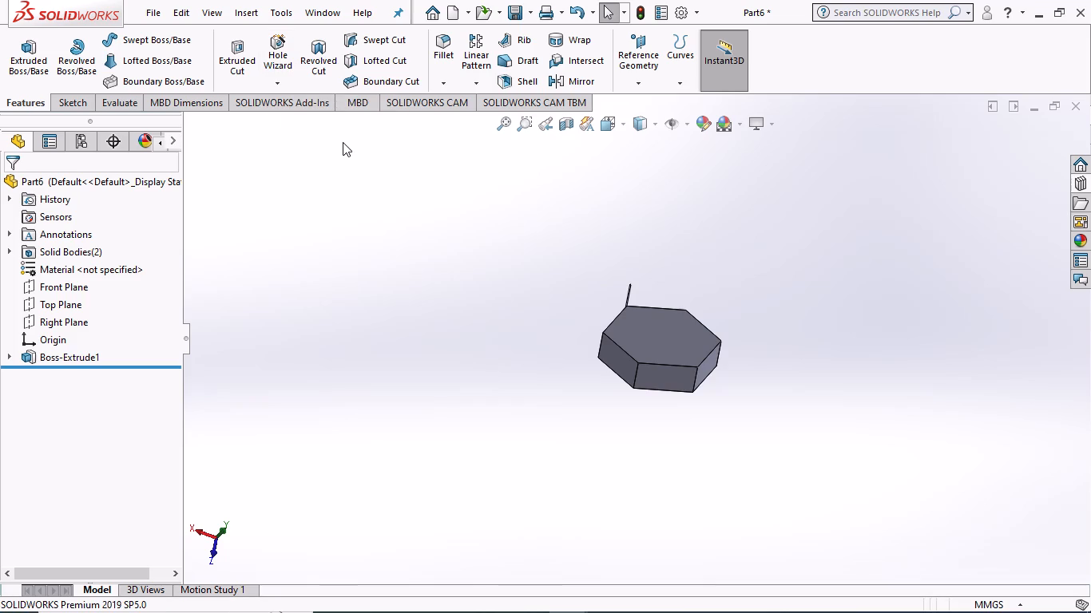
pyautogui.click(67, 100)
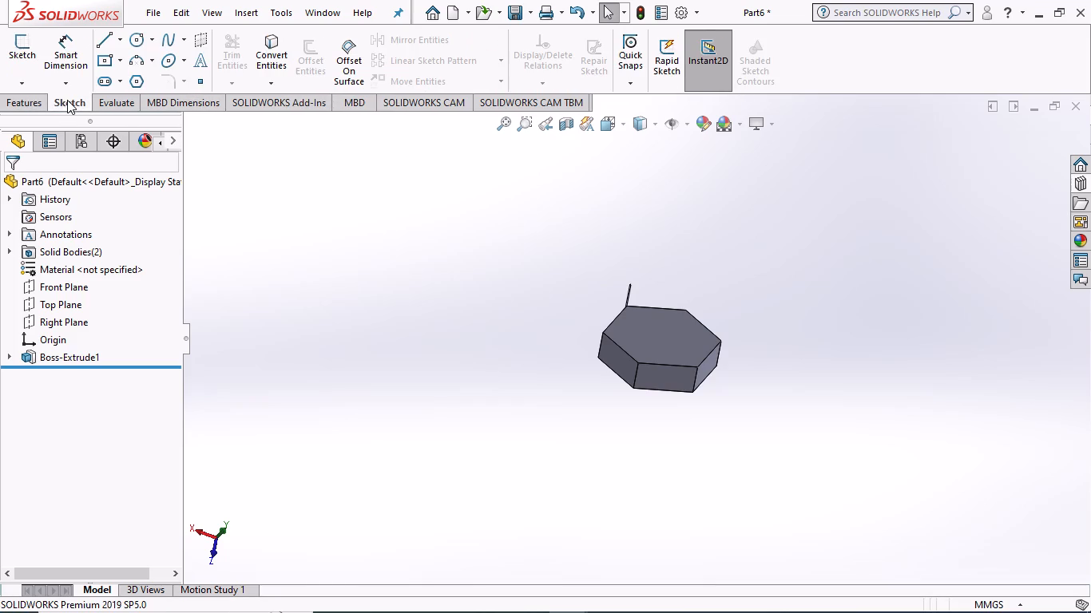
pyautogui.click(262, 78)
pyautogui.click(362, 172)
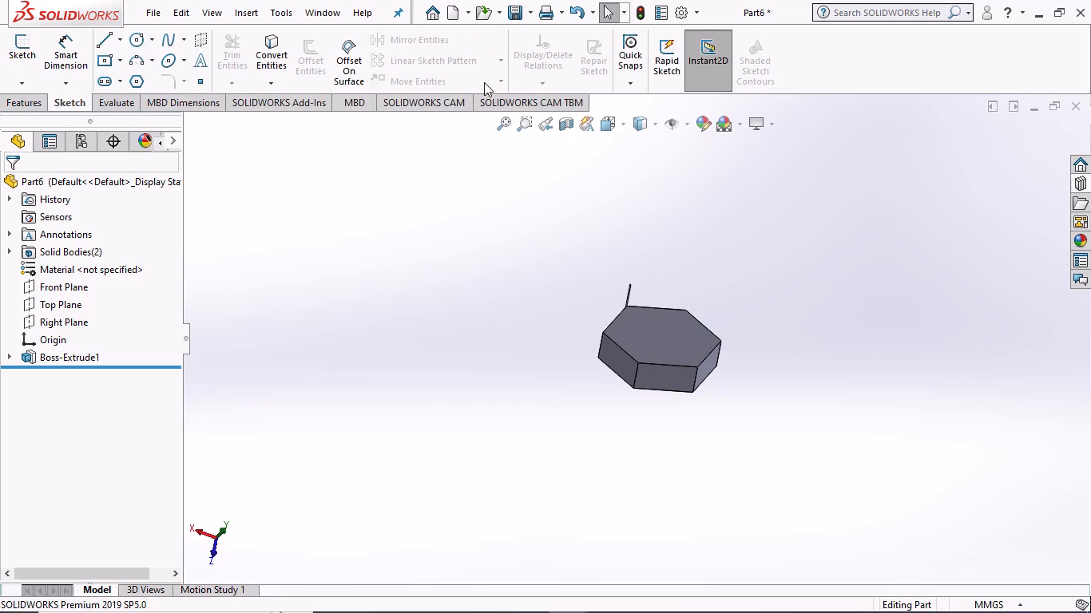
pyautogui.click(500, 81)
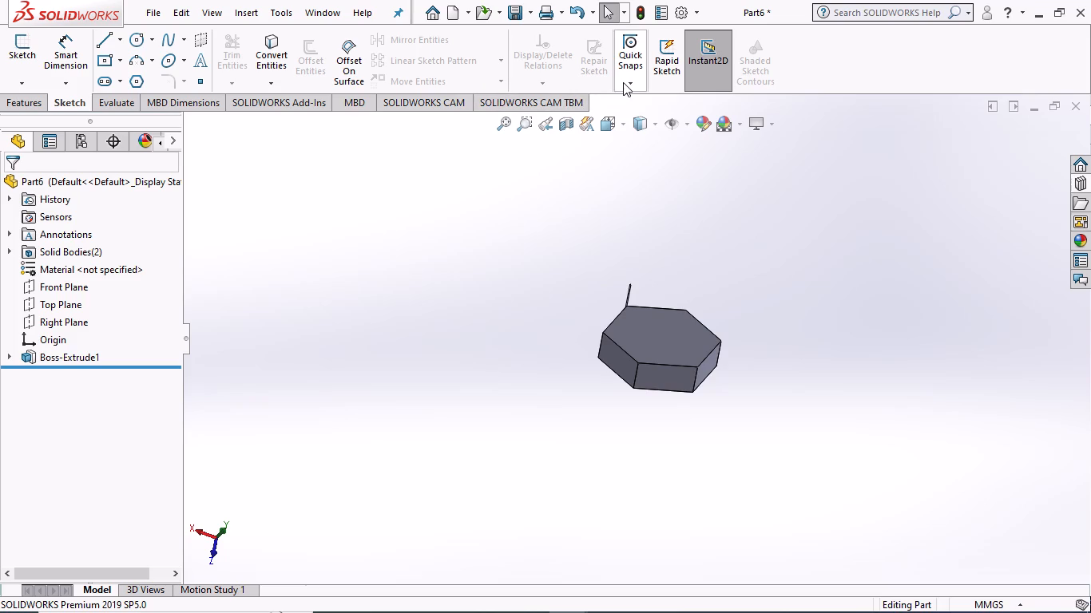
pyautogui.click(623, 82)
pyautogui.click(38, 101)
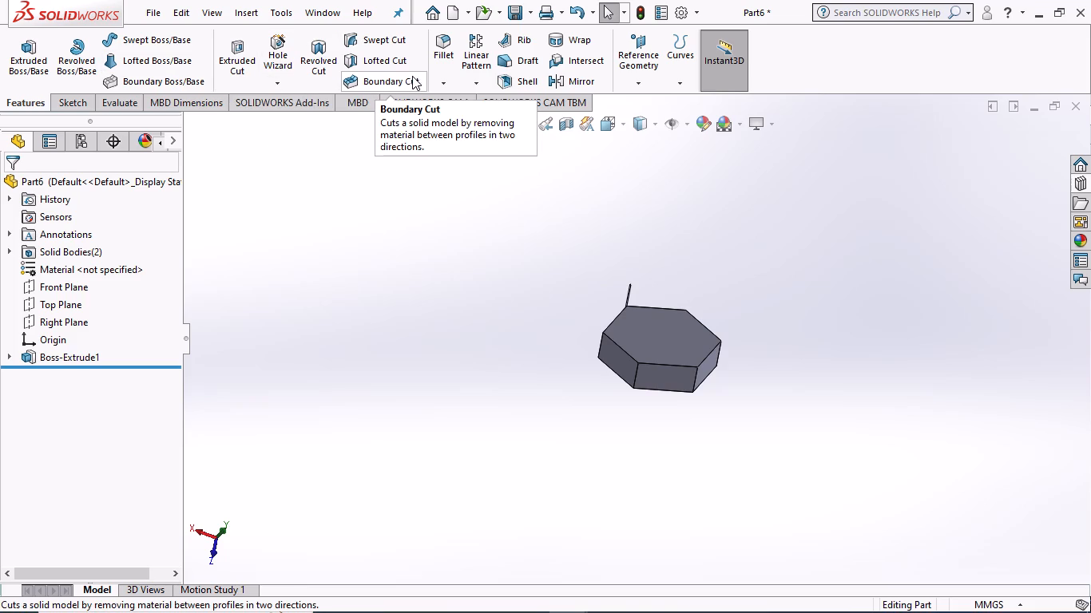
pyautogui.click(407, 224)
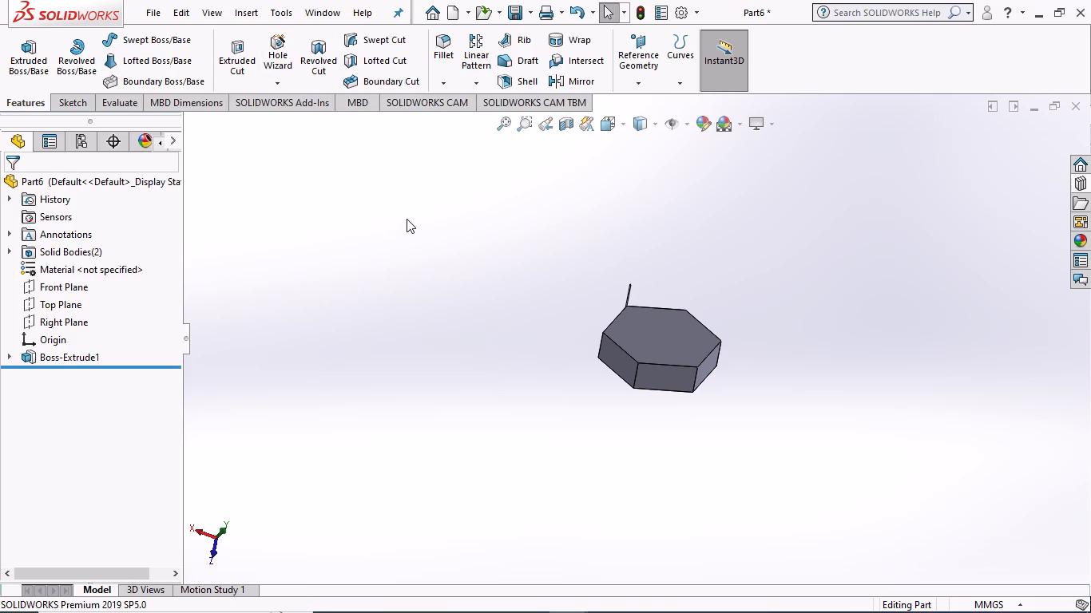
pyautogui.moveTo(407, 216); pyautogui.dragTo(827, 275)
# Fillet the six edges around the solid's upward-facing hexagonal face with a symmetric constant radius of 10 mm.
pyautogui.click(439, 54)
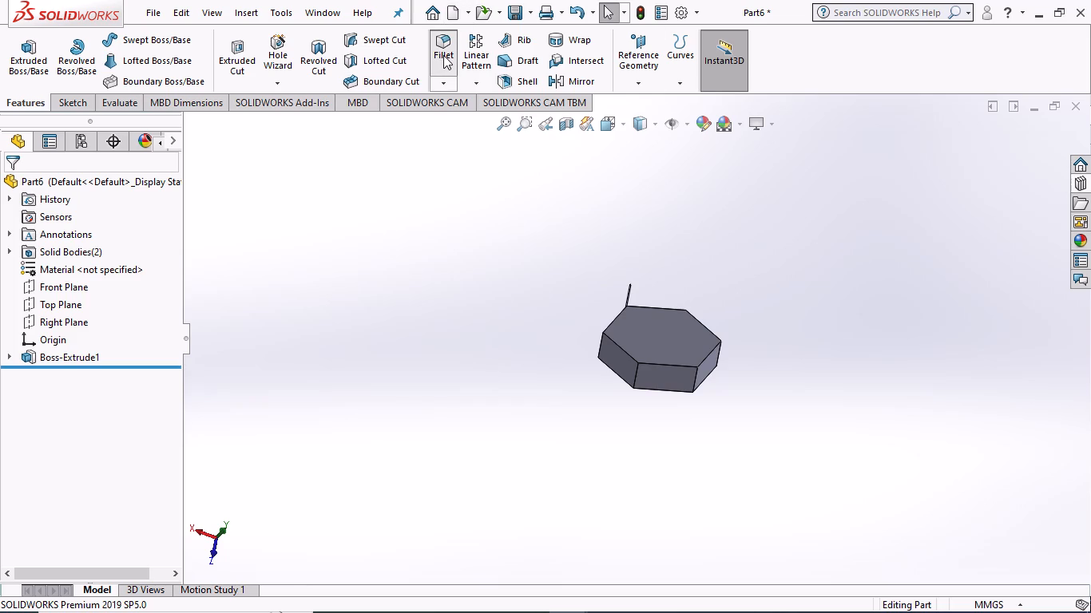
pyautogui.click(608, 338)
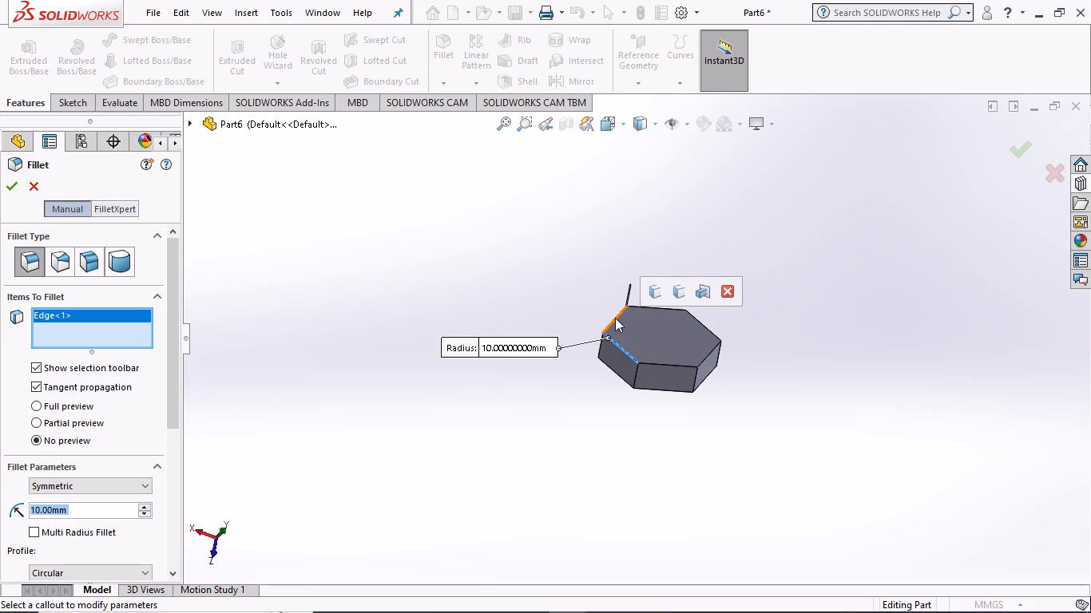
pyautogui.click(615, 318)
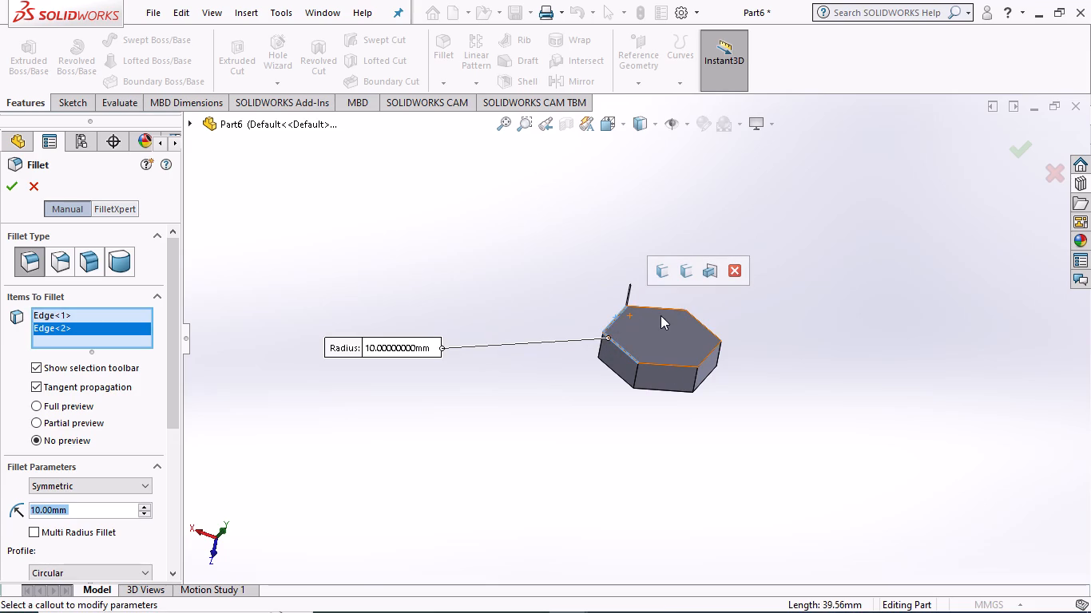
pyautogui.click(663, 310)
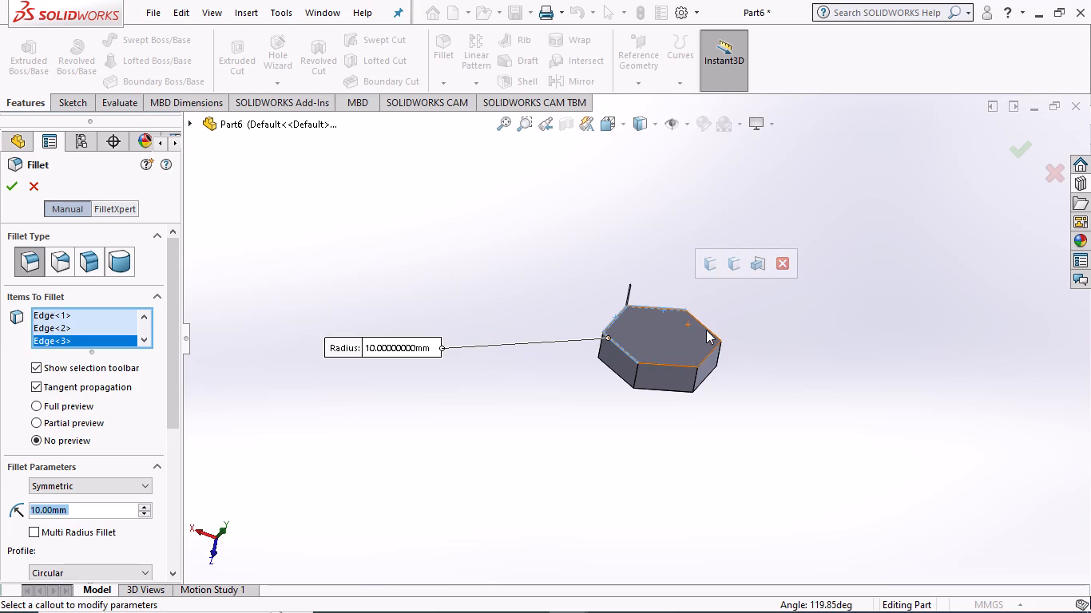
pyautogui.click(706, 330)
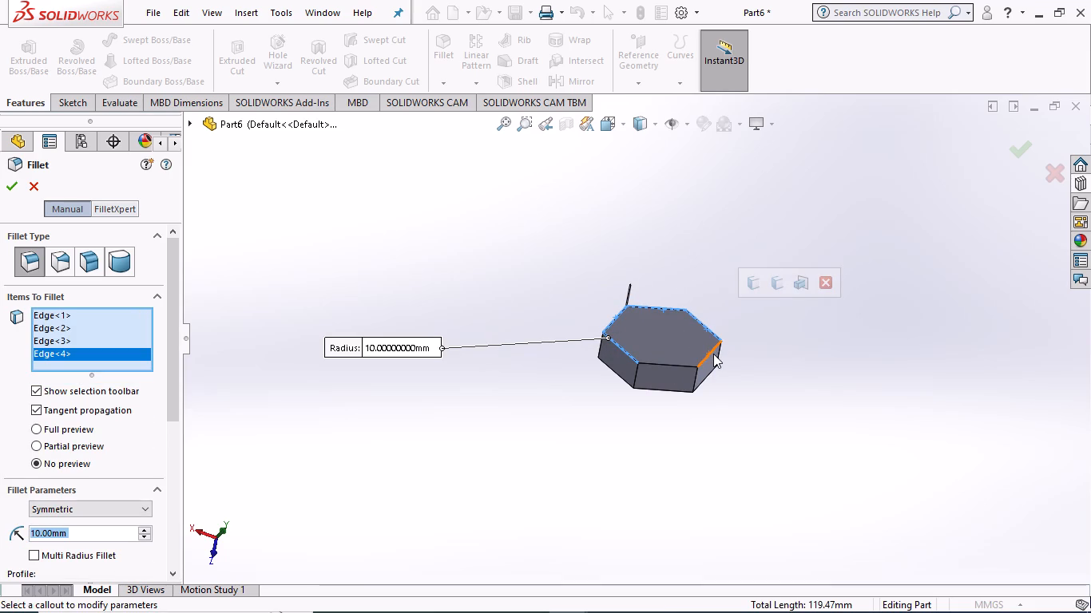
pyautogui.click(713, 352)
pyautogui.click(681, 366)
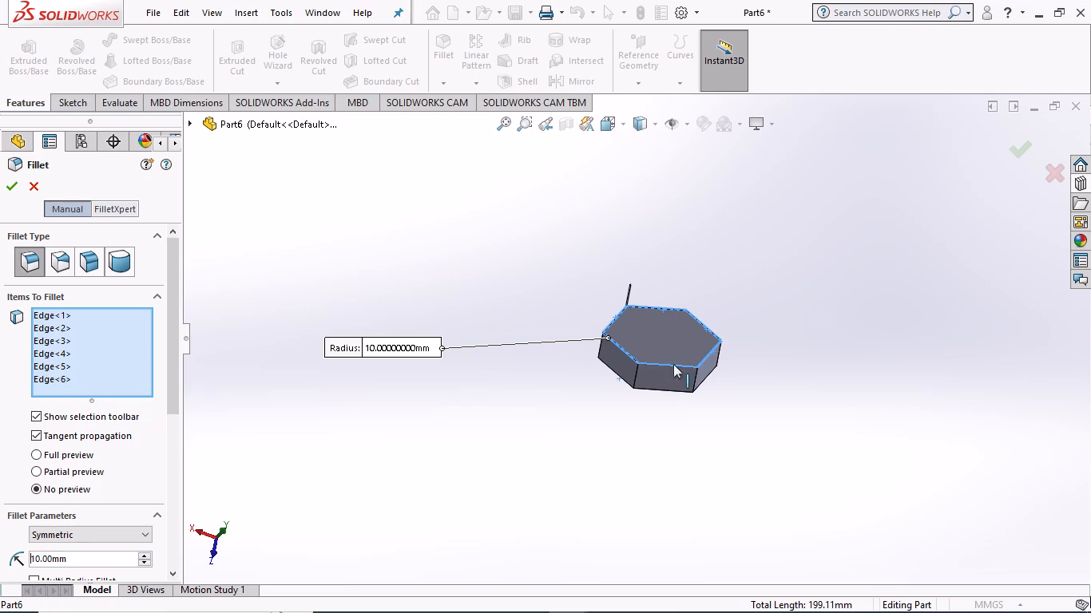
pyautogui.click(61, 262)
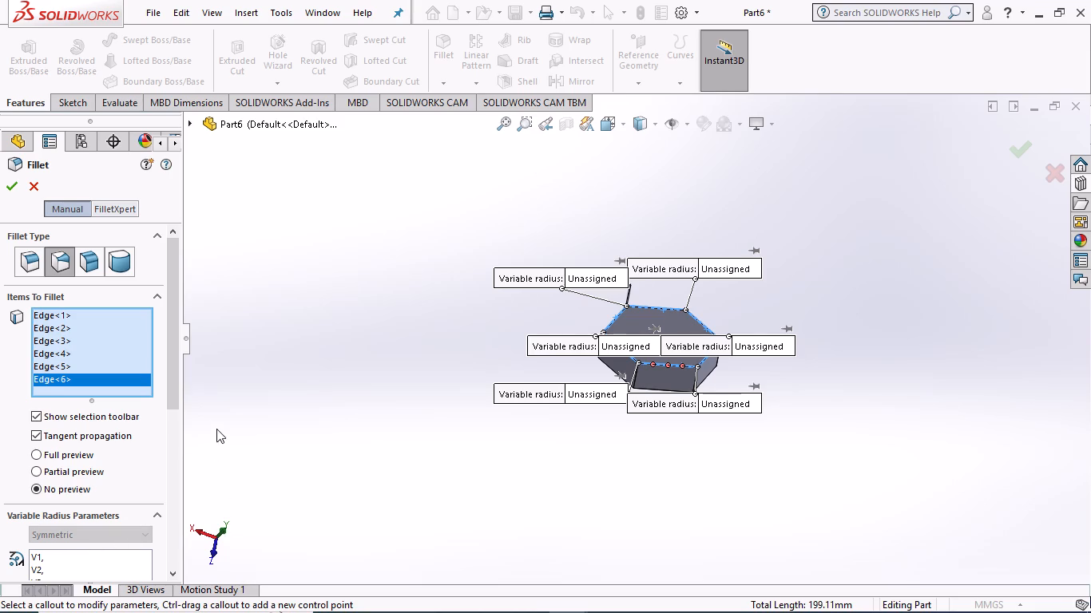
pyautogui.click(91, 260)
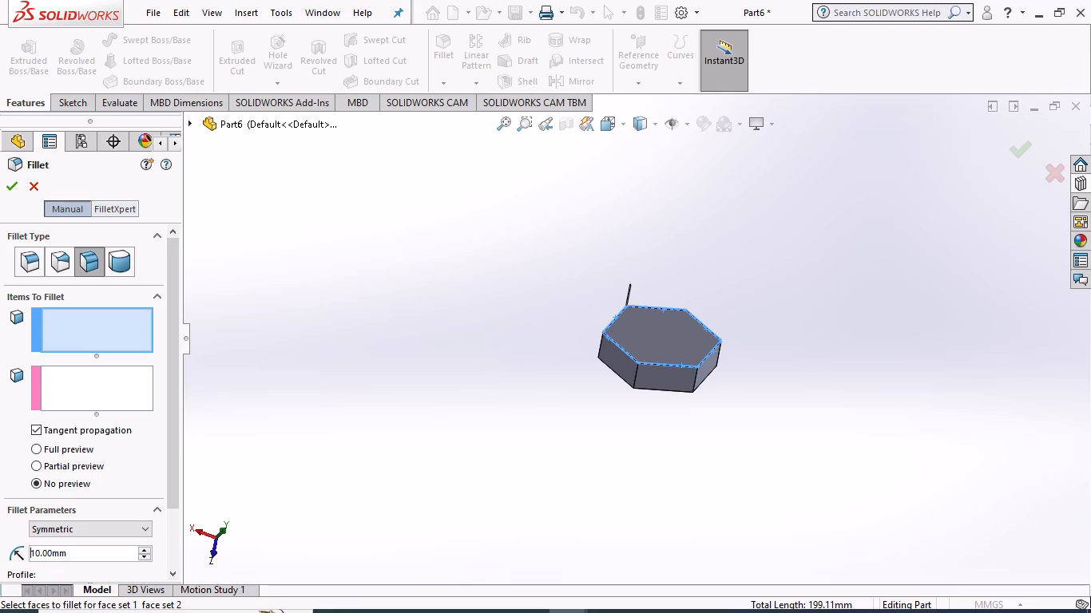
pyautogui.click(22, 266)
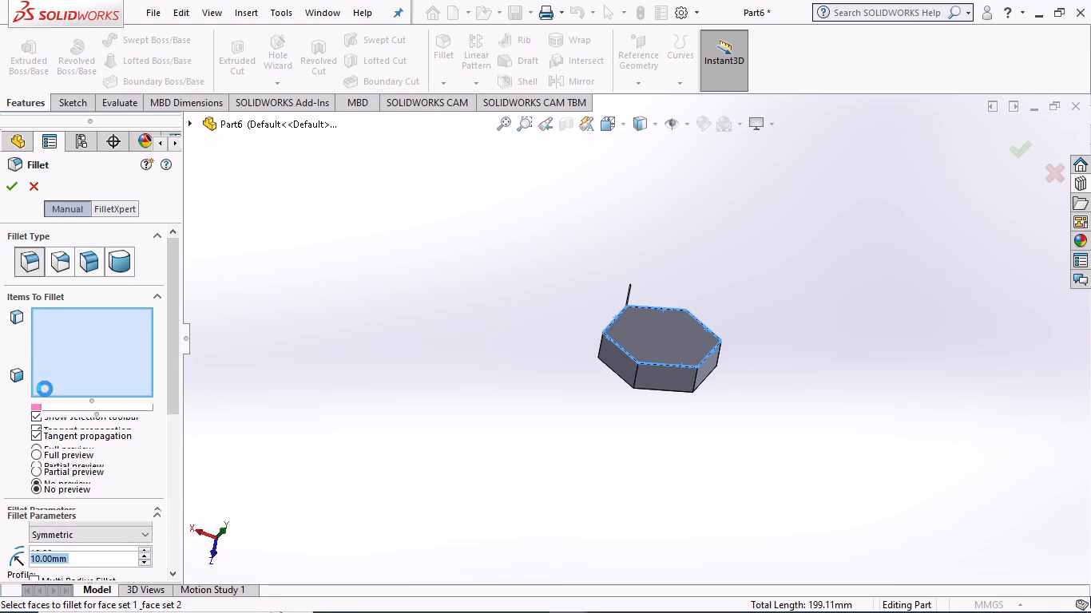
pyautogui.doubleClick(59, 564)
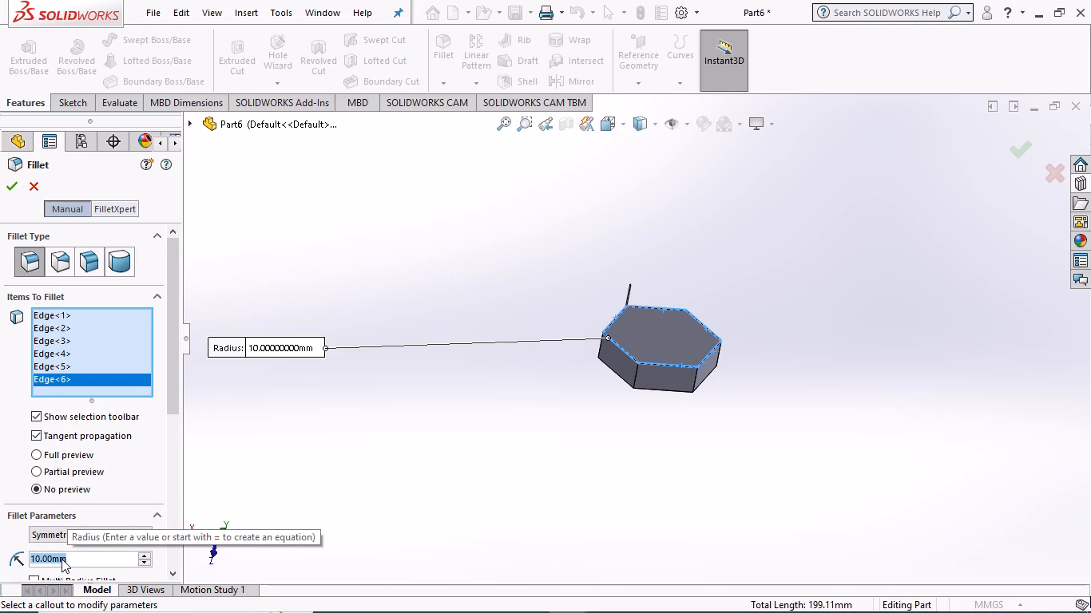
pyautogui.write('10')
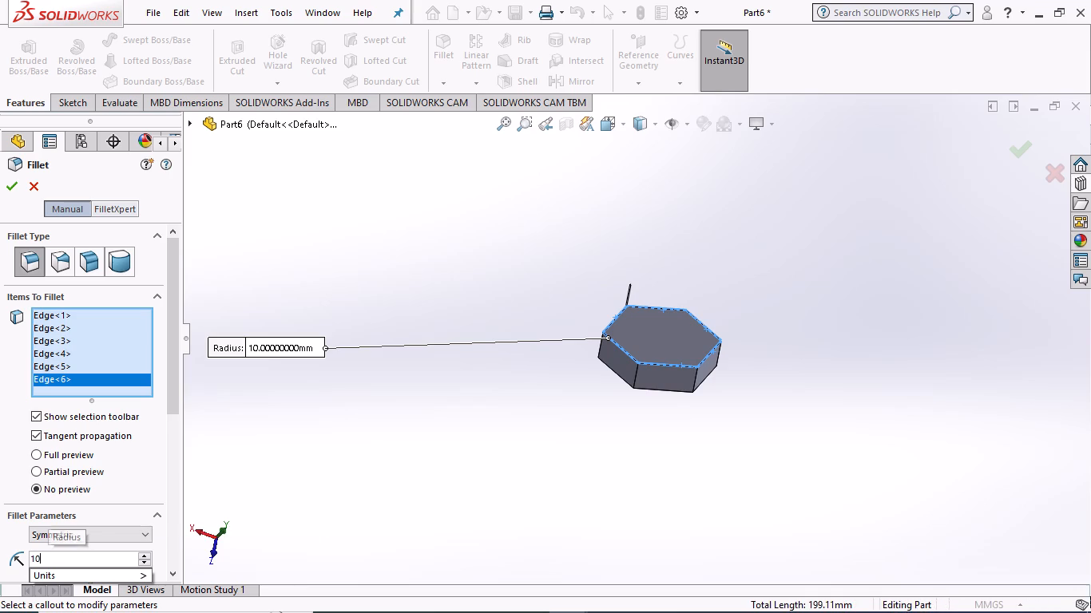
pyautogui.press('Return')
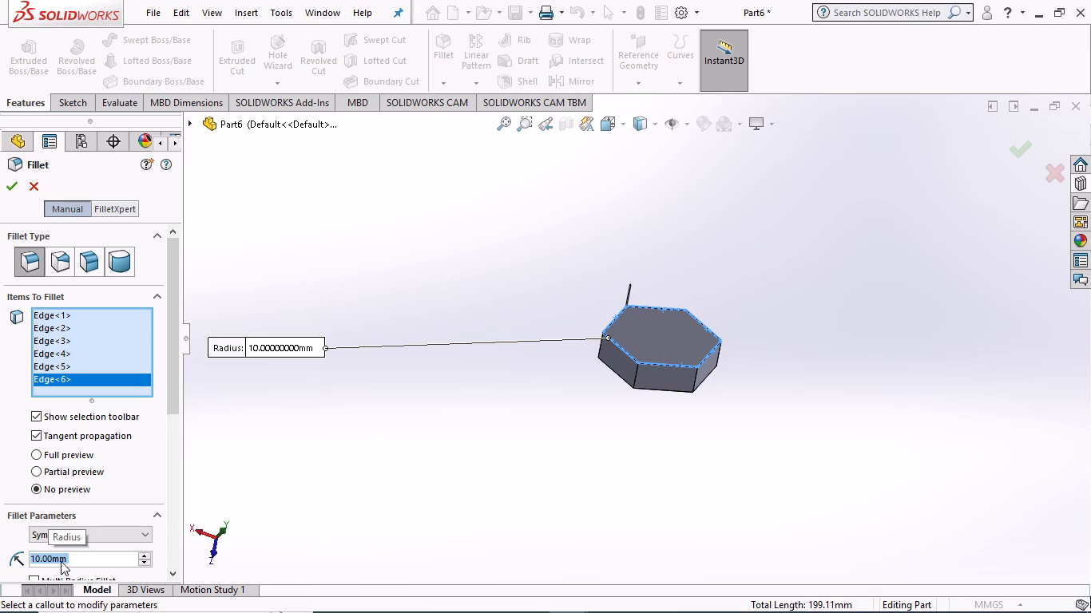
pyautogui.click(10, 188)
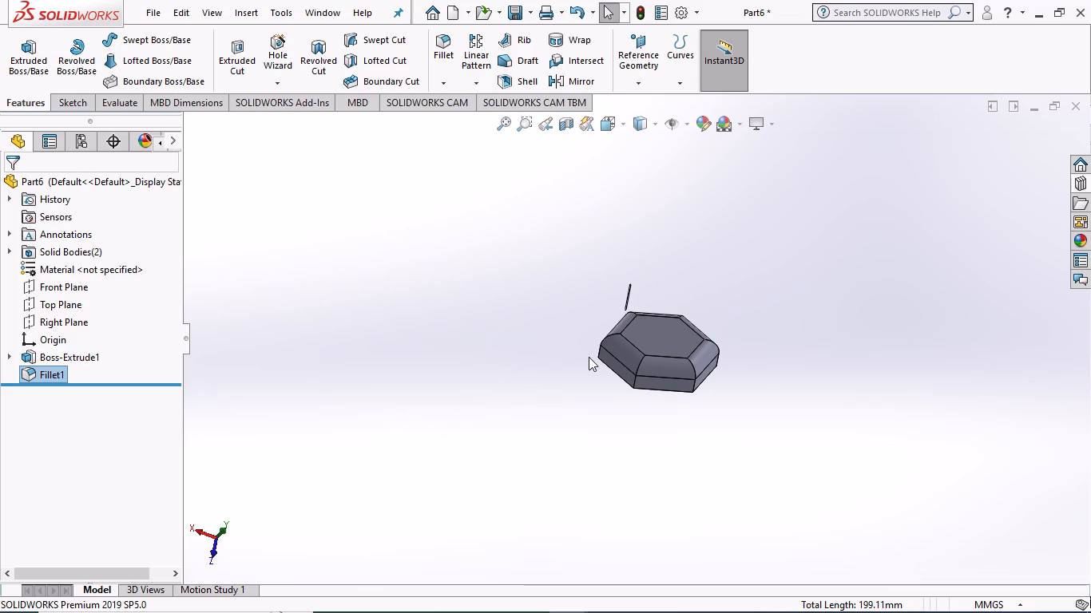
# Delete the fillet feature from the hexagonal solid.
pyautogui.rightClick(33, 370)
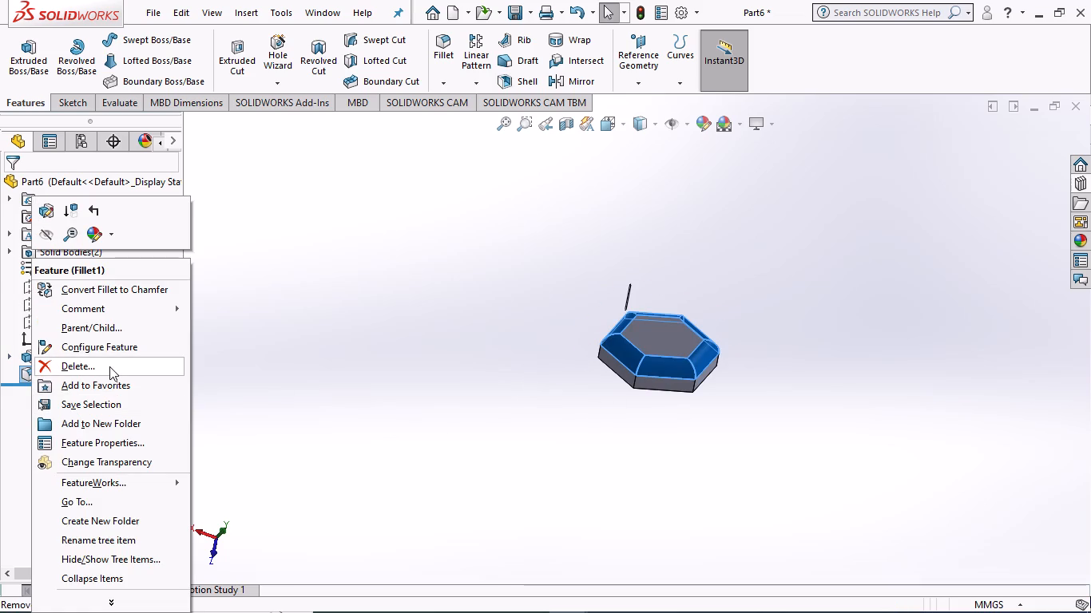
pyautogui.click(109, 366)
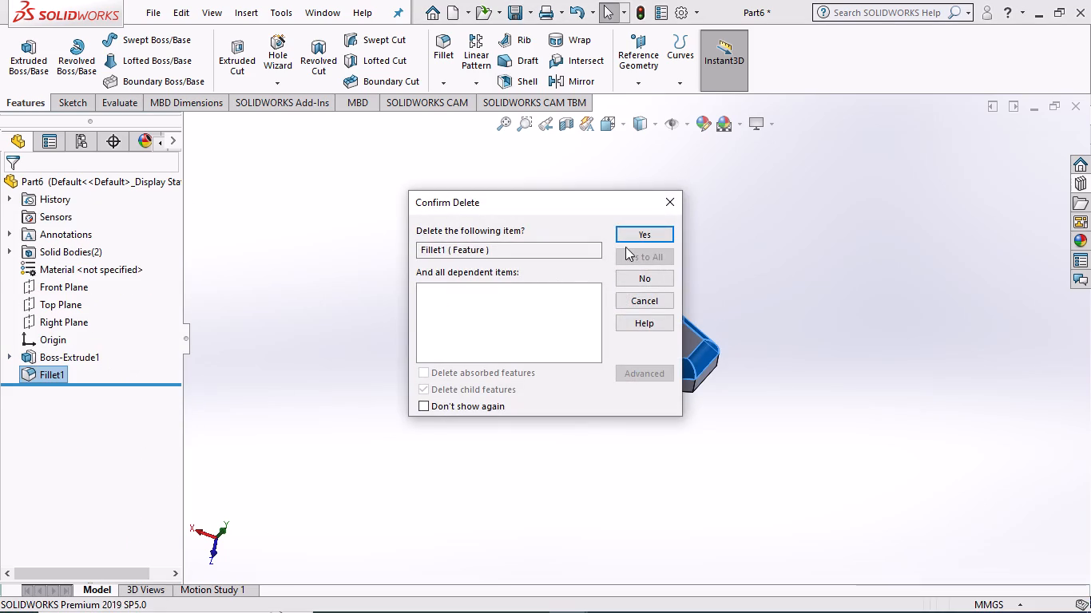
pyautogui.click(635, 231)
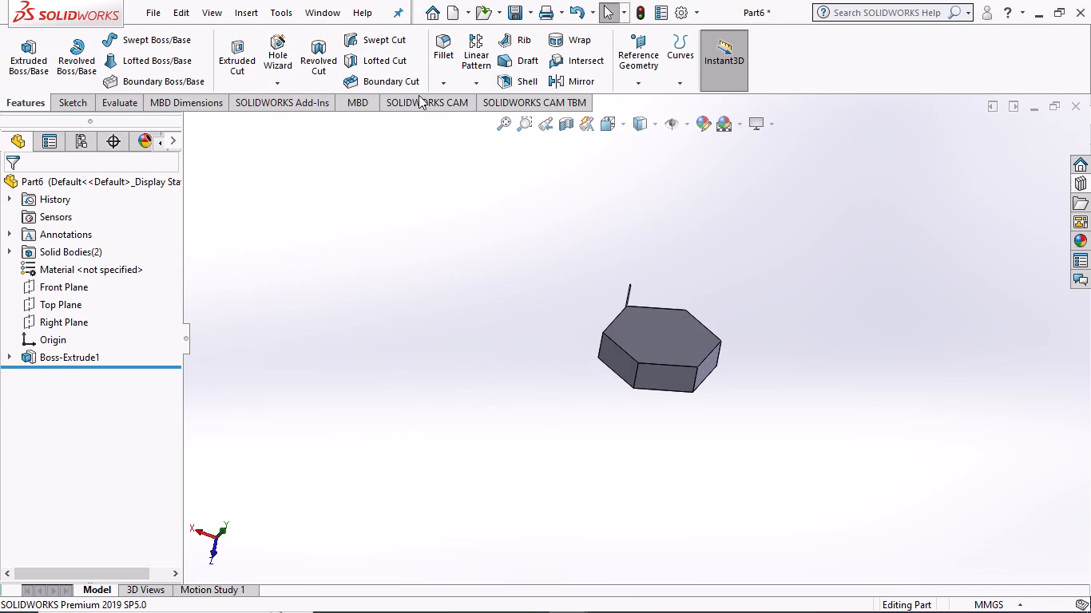
# Fillet the six edges around the hexagonal solid's upward-facing face with a symmetric constant radius of 2.5 mm.
pyautogui.click(438, 53)
pyautogui.click(658, 309)
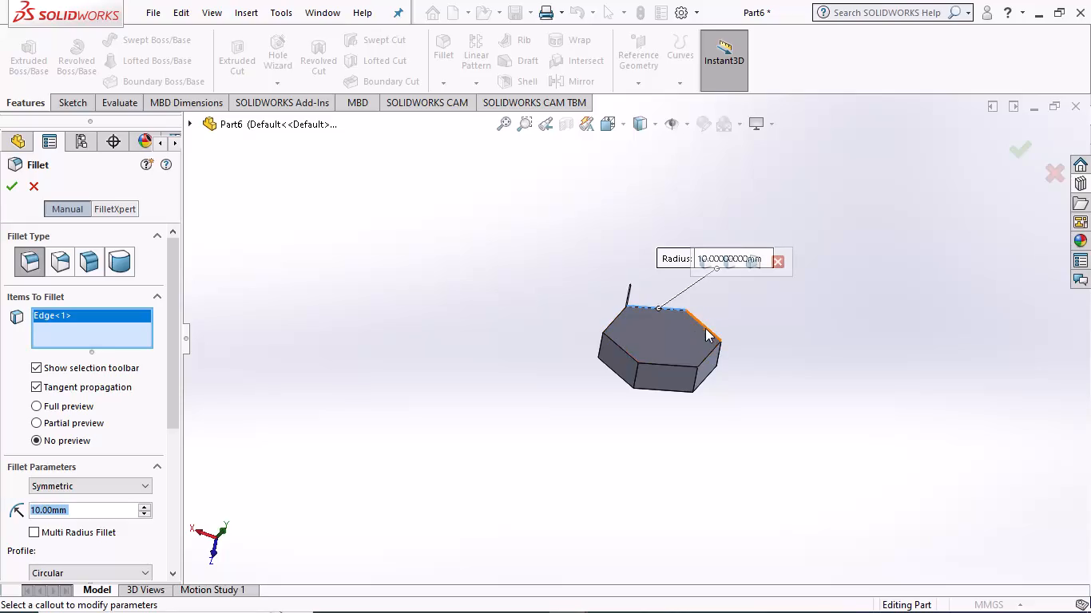
pyautogui.click(705, 328)
pyautogui.click(706, 352)
pyautogui.click(669, 360)
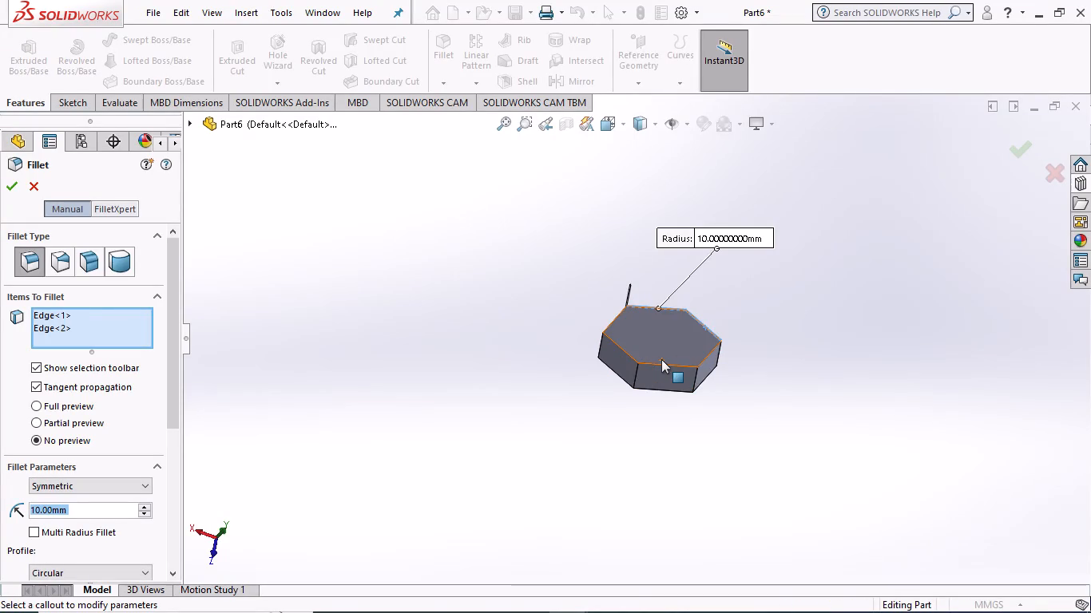
pyautogui.click(662, 362)
pyautogui.click(705, 357)
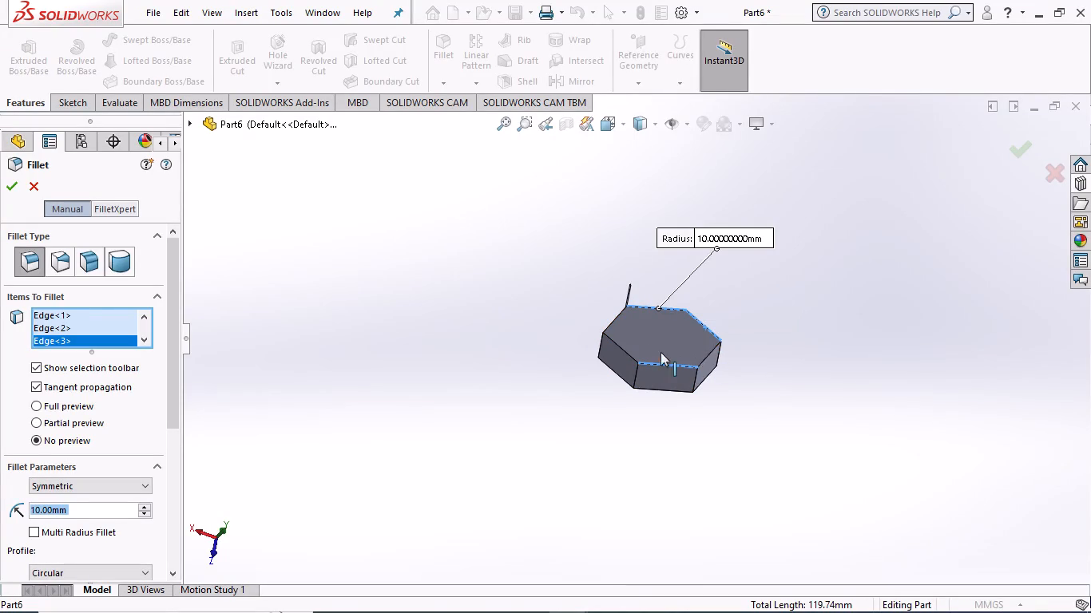
pyautogui.click(621, 347)
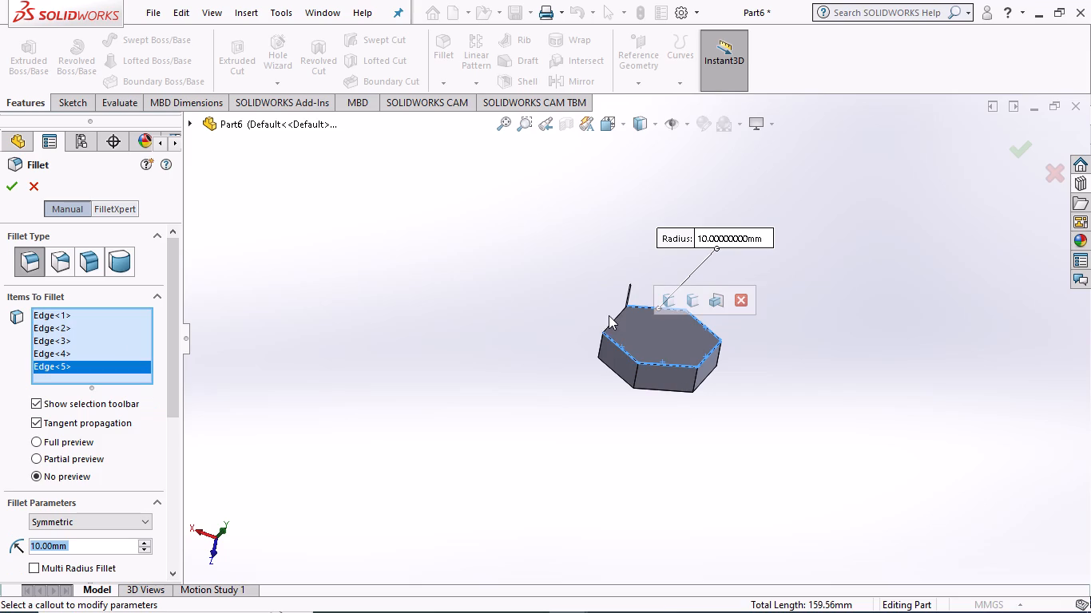
pyautogui.click(613, 320)
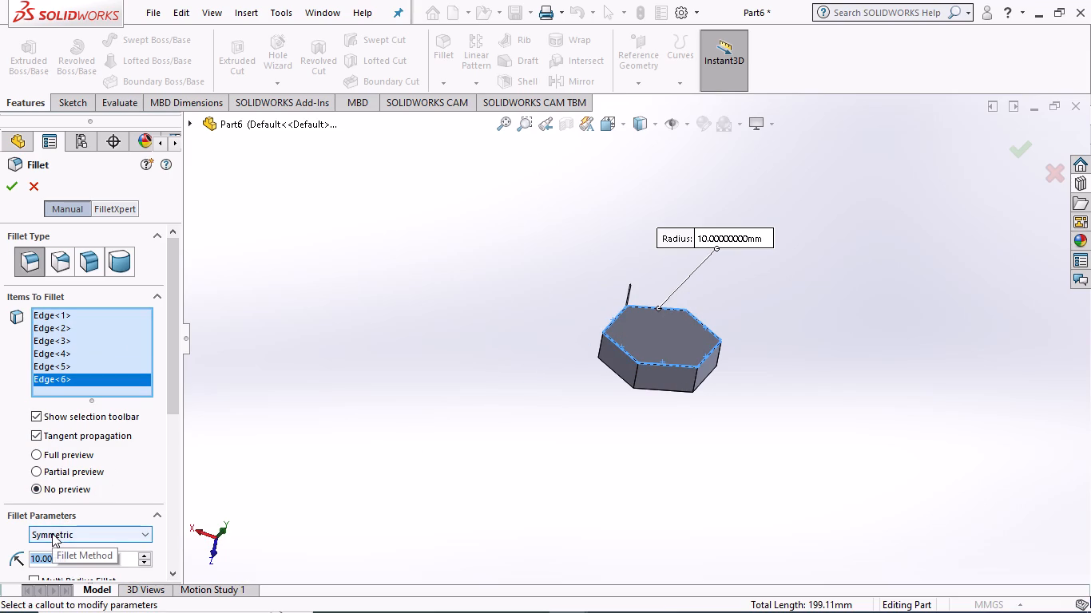
pyautogui.press('2')
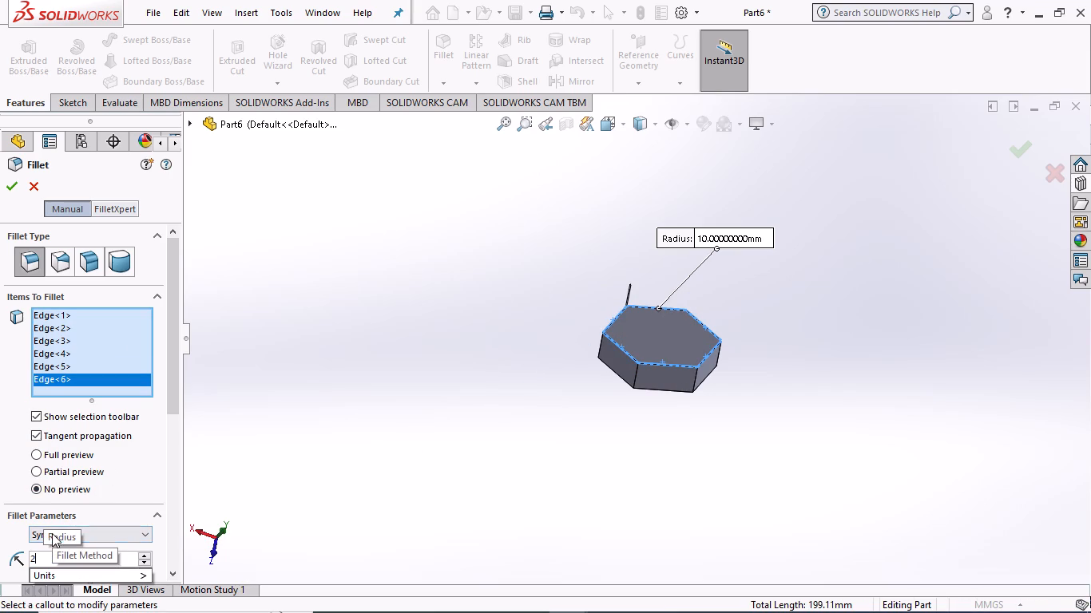
pyautogui.write('.5')
pyautogui.press('Return')
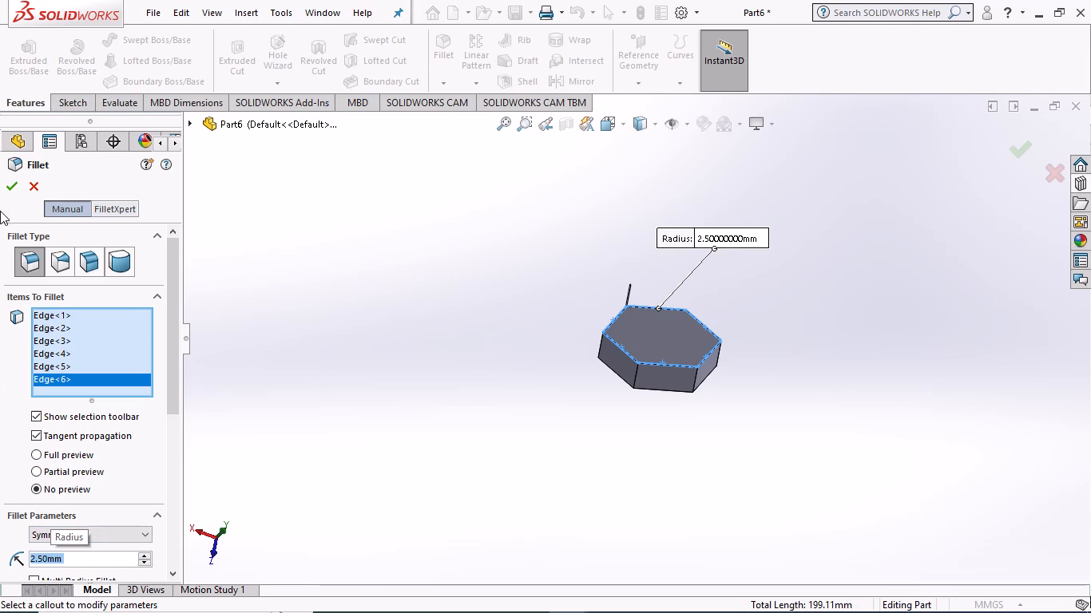
pyautogui.click(8, 187)
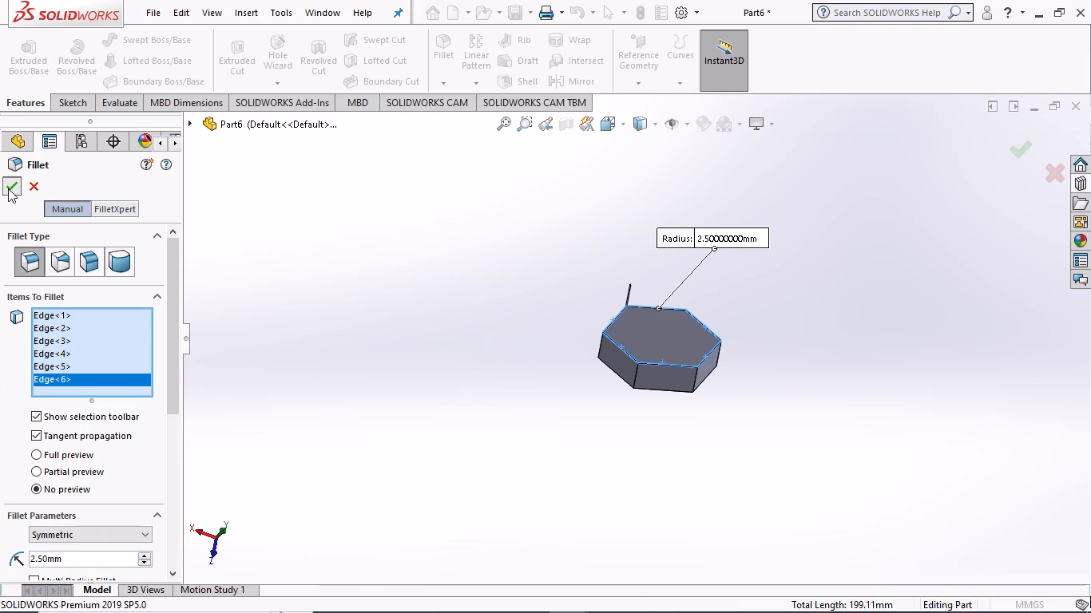
# Examine the filleted edges of the hexagonal solid and the thin separate body from several angles.
pyautogui.moveTo(360, 501); pyautogui.dragTo(723, 375, button='middle')
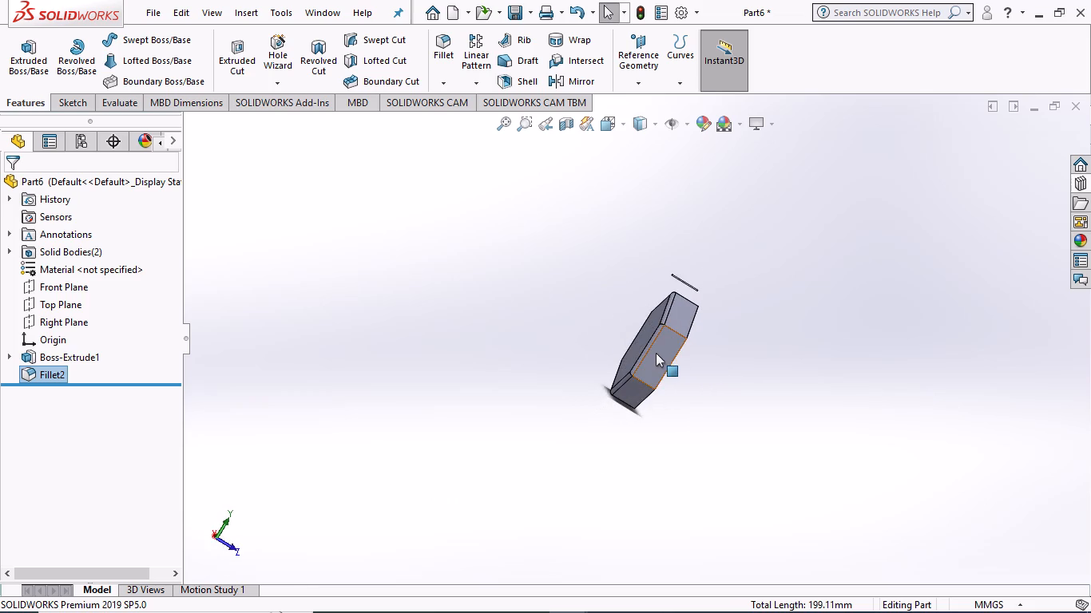
pyautogui.scroll(-9, 656, 353)
pyautogui.moveTo(659, 330); pyautogui.dragTo(767, 287, button='middle')
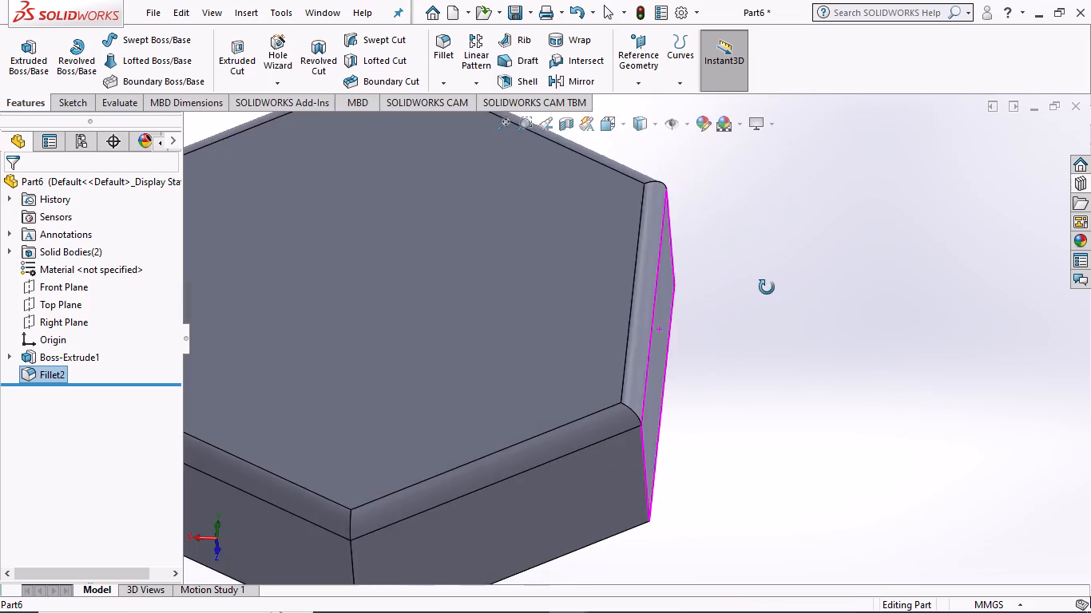
pyautogui.moveTo(767, 287); pyautogui.dragTo(776, 276, button='middle')
pyautogui.moveTo(776, 275); pyautogui.dragTo(804, 227, button='middle')
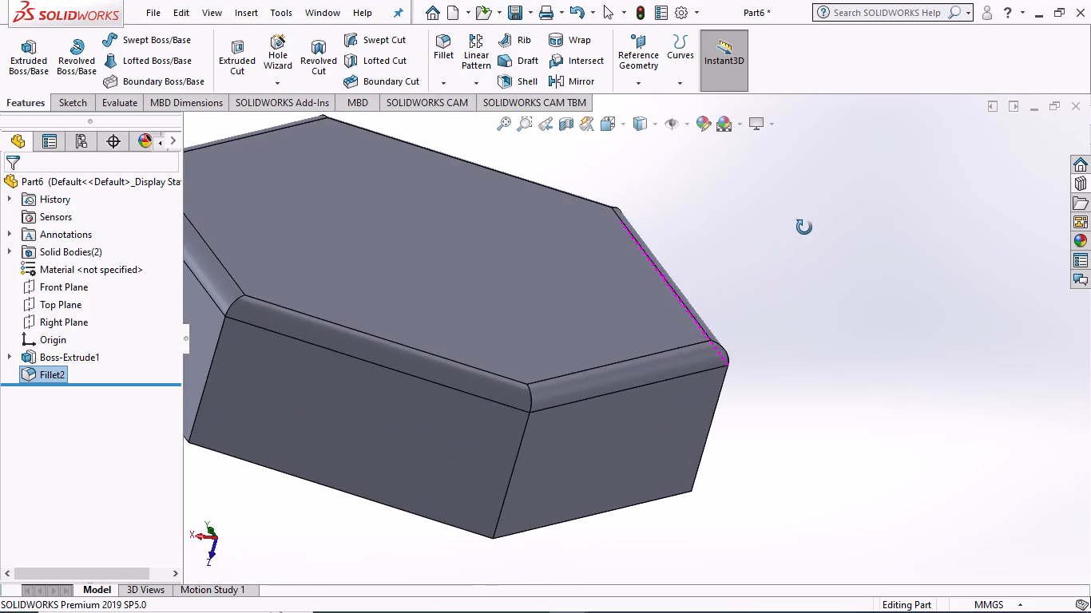
pyautogui.moveTo(804, 227); pyautogui.dragTo(859, 237, button='middle')
pyautogui.scroll(2, 714, 283)
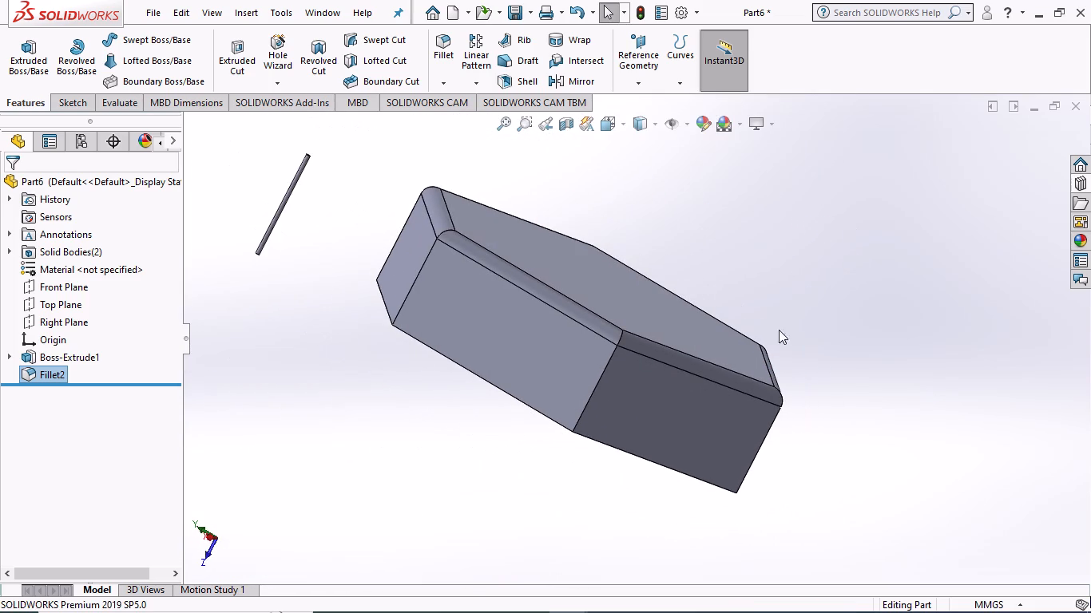
pyautogui.moveTo(823, 342); pyautogui.dragTo(697, 250, button='middle')
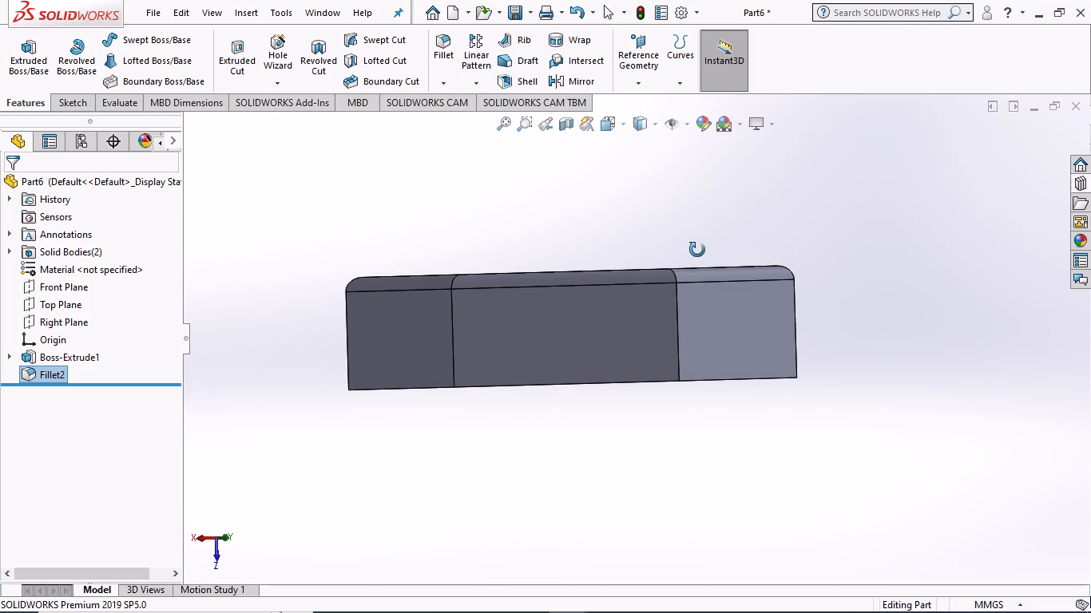
pyautogui.moveTo(697, 250); pyautogui.dragTo(685, 299, button='middle')
pyautogui.scroll(-1, 690, 263)
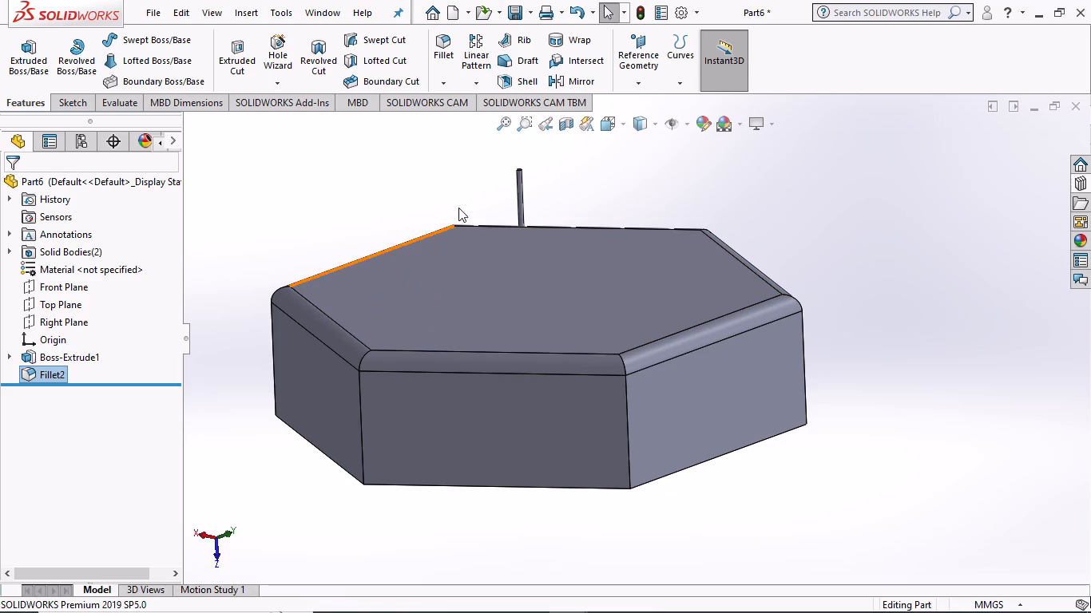
pyautogui.click(921, 196)
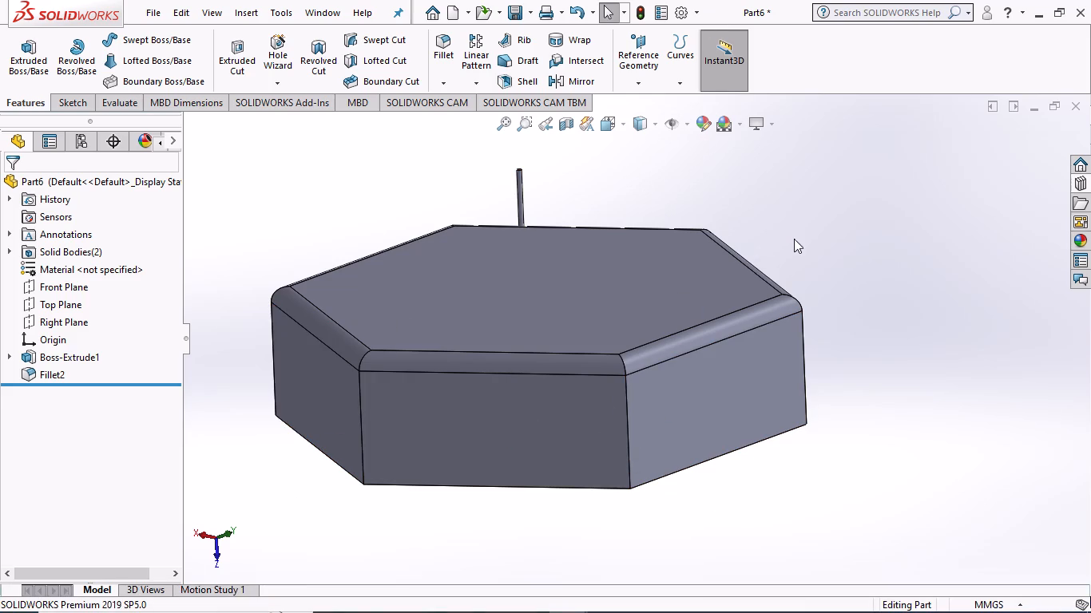
pyautogui.scroll(2, 798, 268)
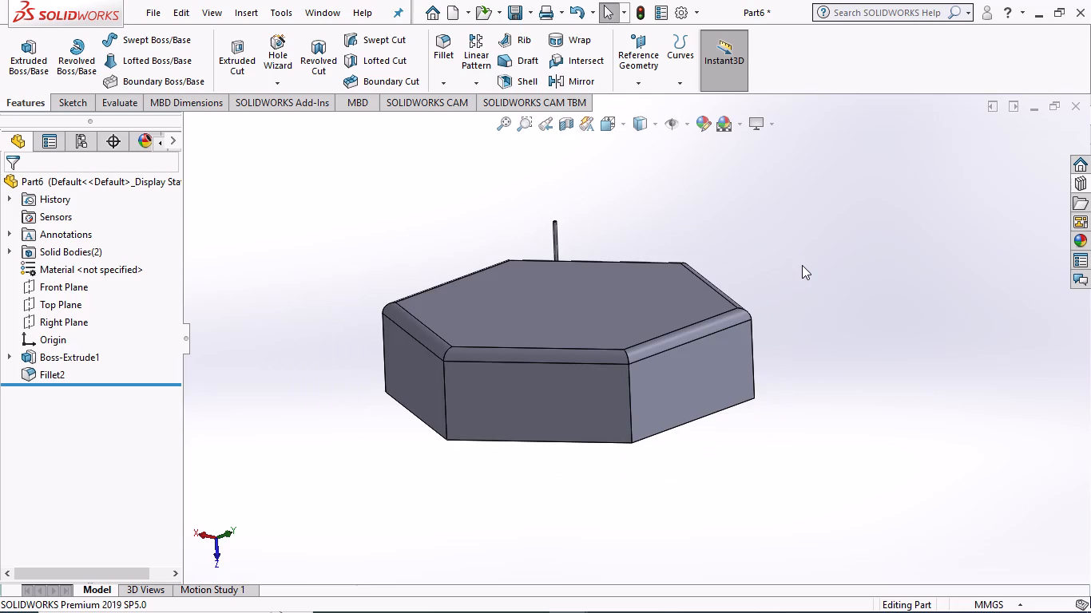
pyautogui.scroll(2, 802, 265)
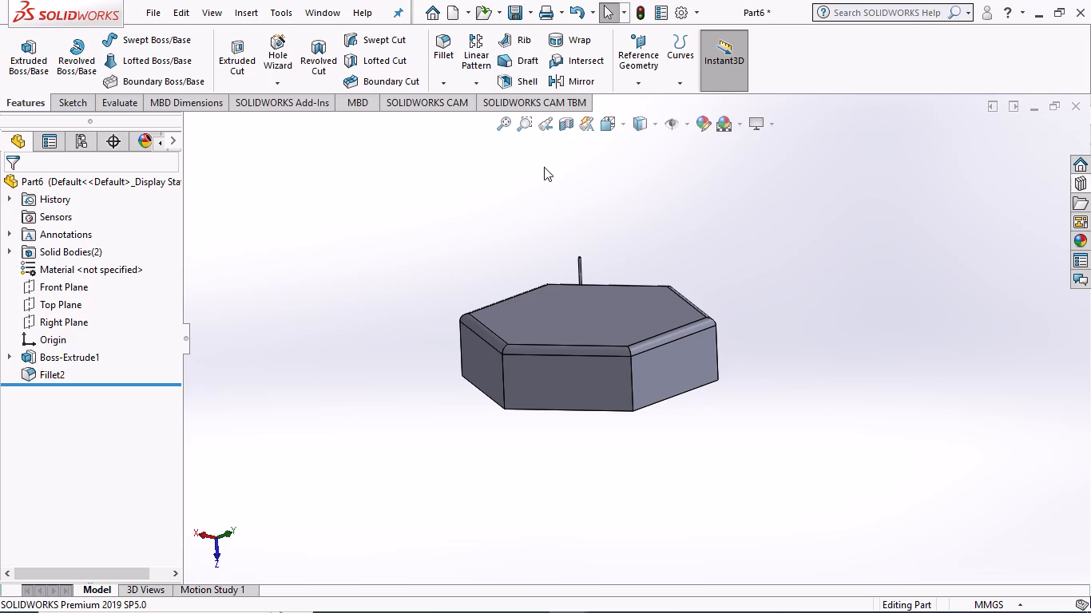
# Save the part under the name Part6 in the assembly 2 folder.
pyautogui.click(143, 14)
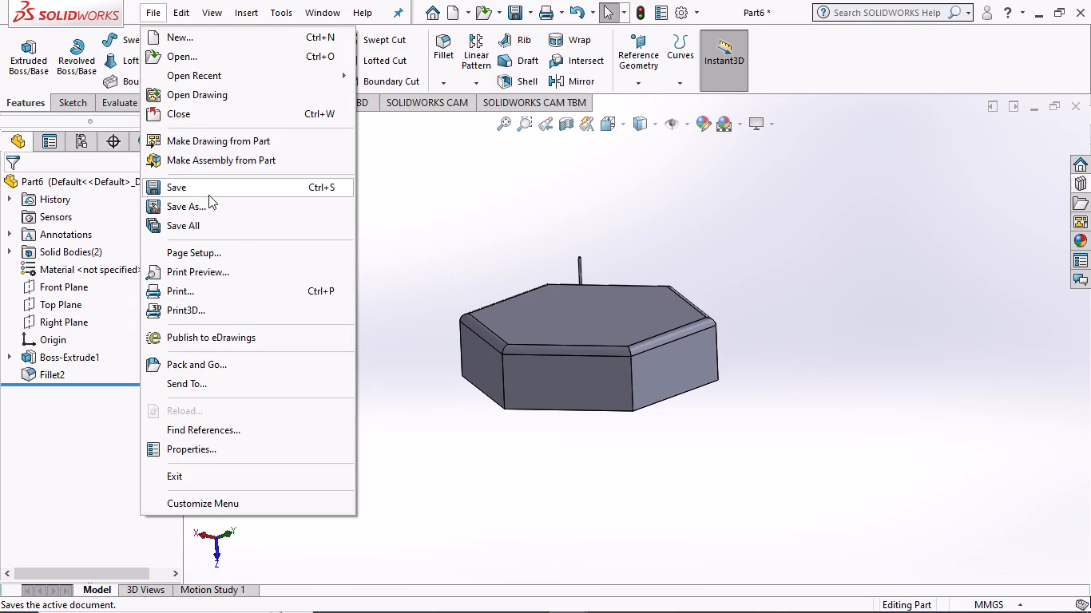
pyautogui.click(225, 212)
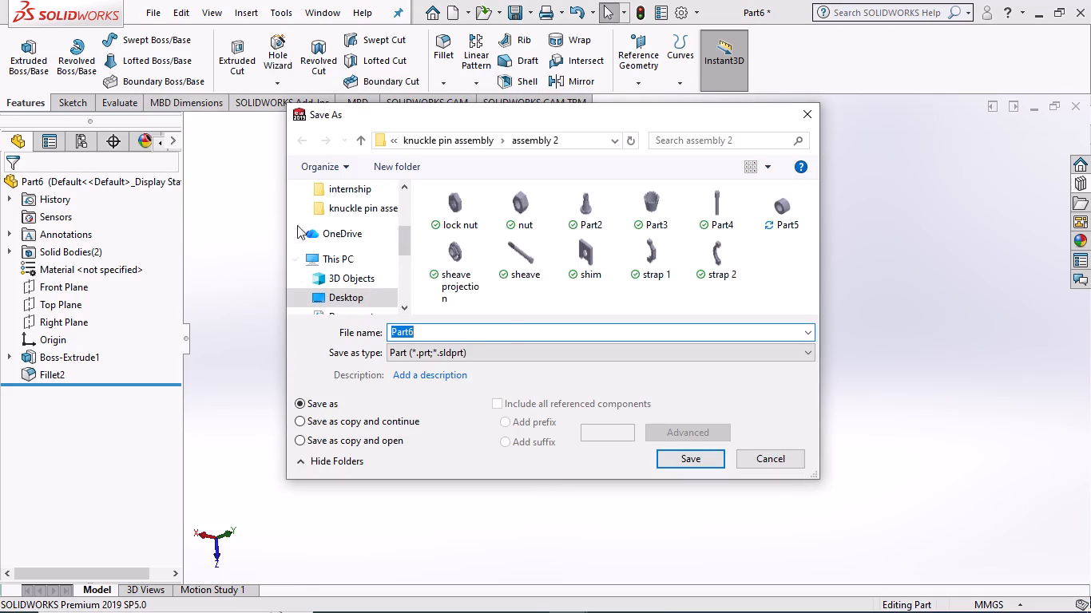
pyautogui.click(700, 464)
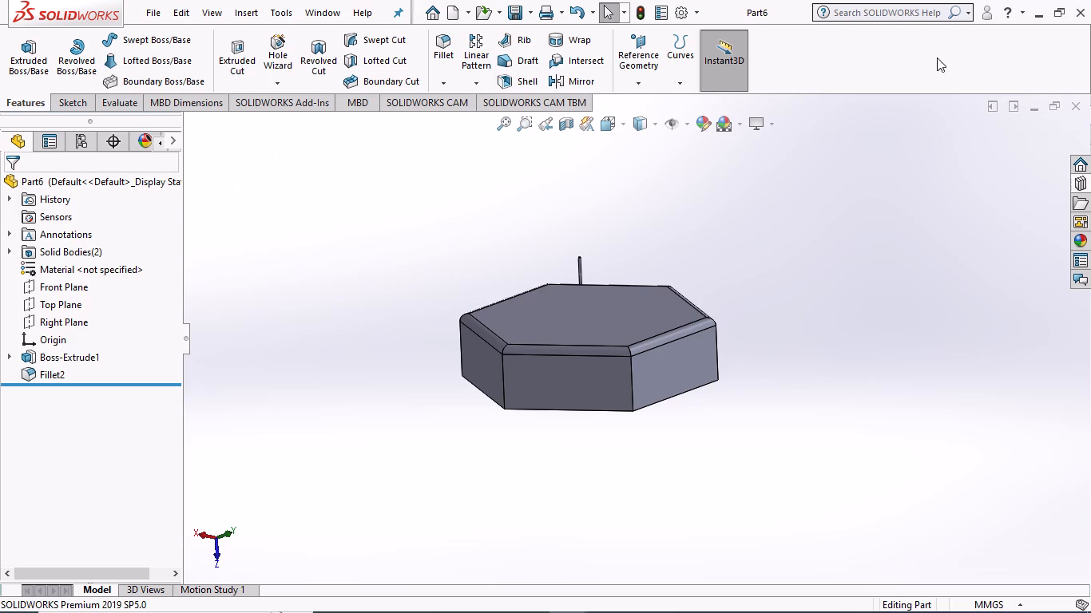
# Create a new part and start a sketch on its Front Plane.
pyautogui.click(430, 10)
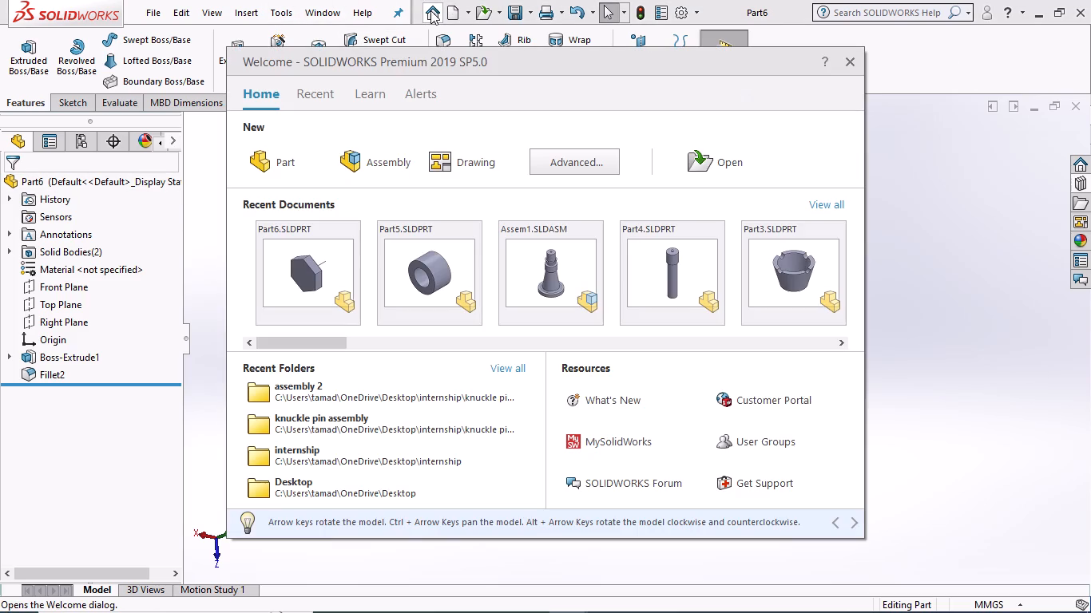
pyautogui.click(250, 156)
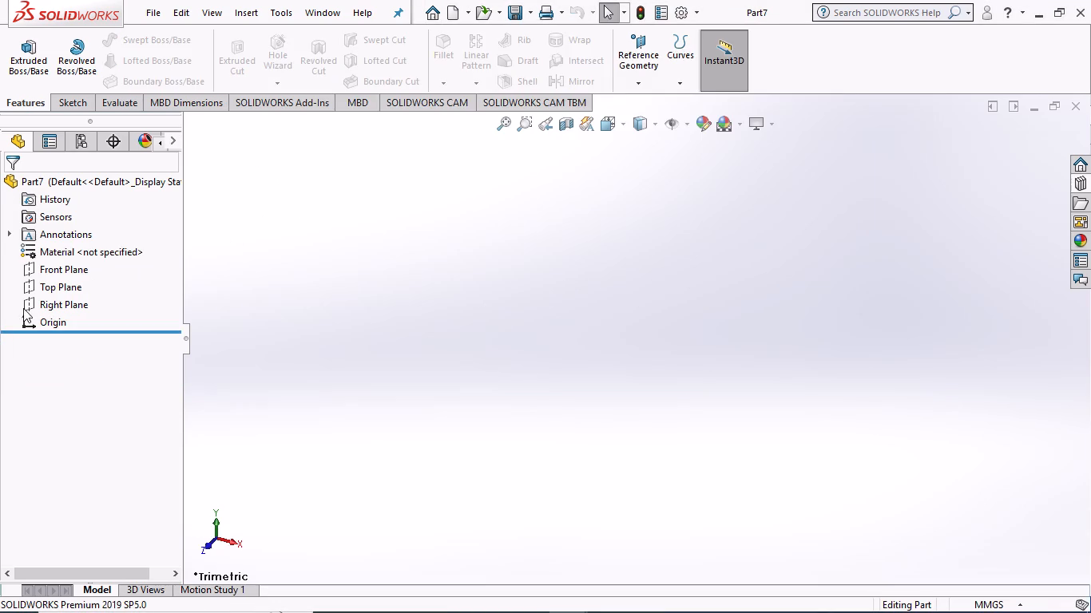
pyautogui.click(27, 267)
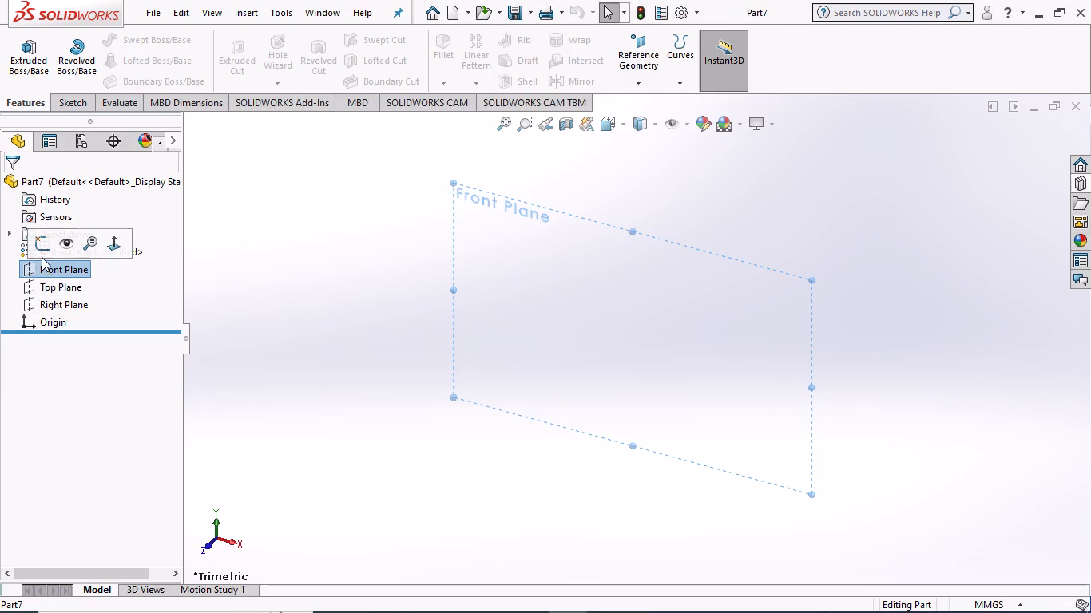
pyautogui.click(41, 244)
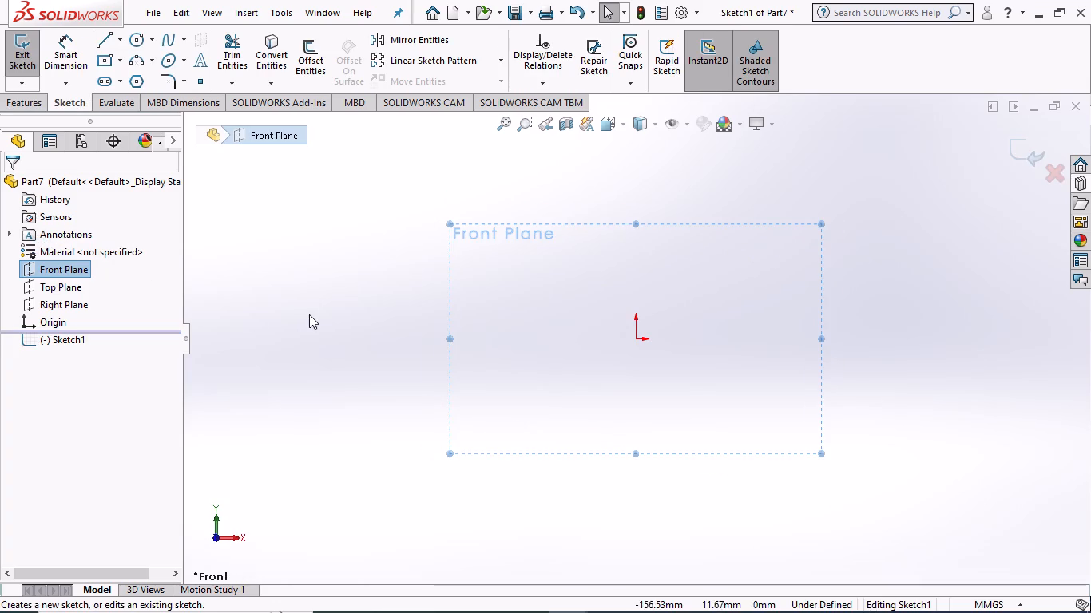
pyautogui.click(311, 314)
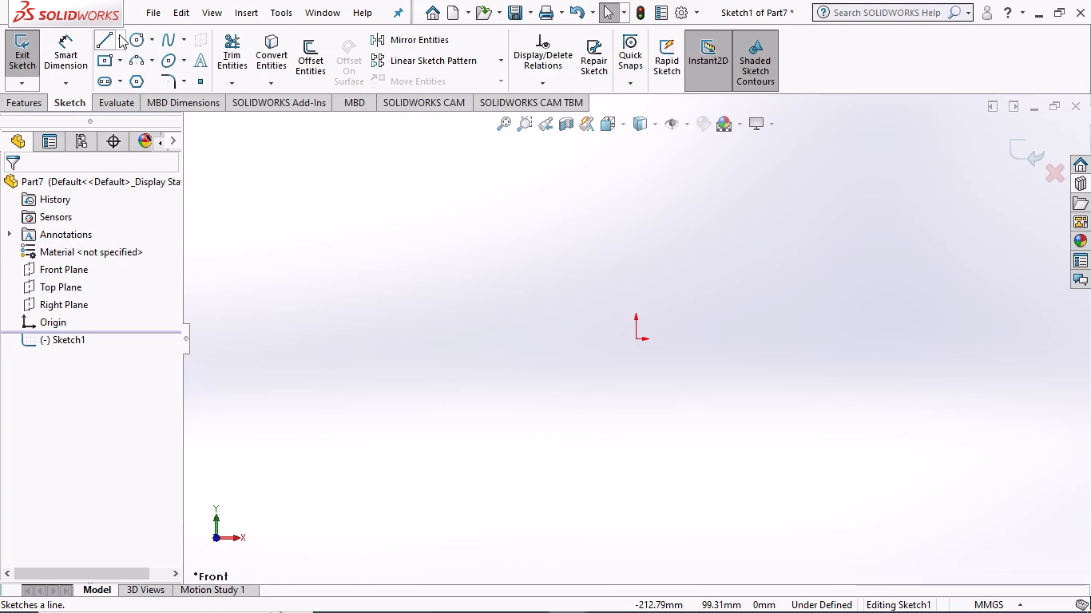
# Sketch a vertical centerline about 203 mm long passing through the origin.
pyautogui.click(119, 34)
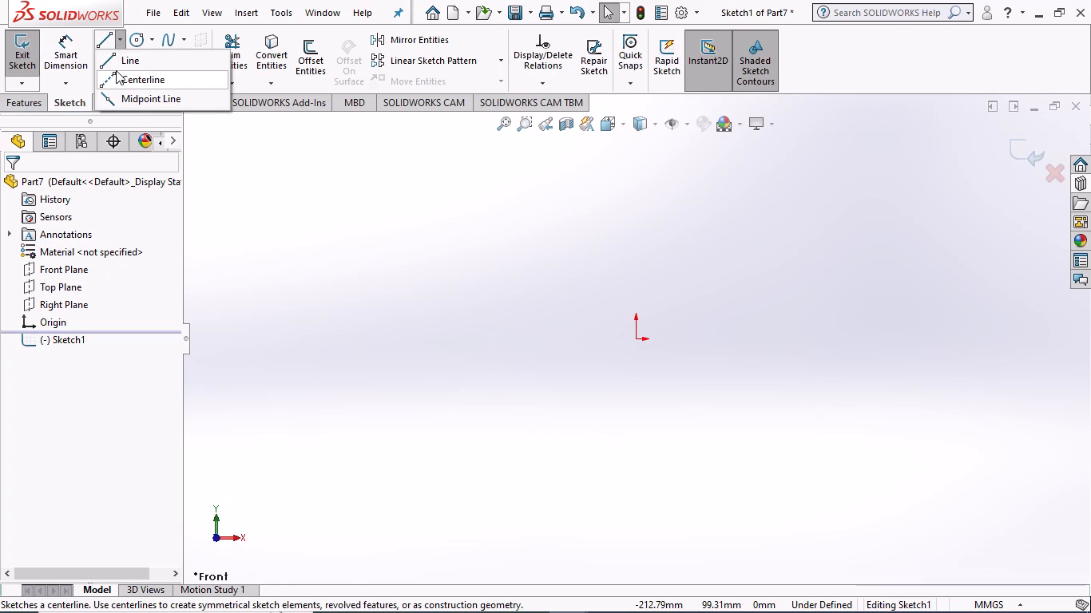
pyautogui.click(116, 70)
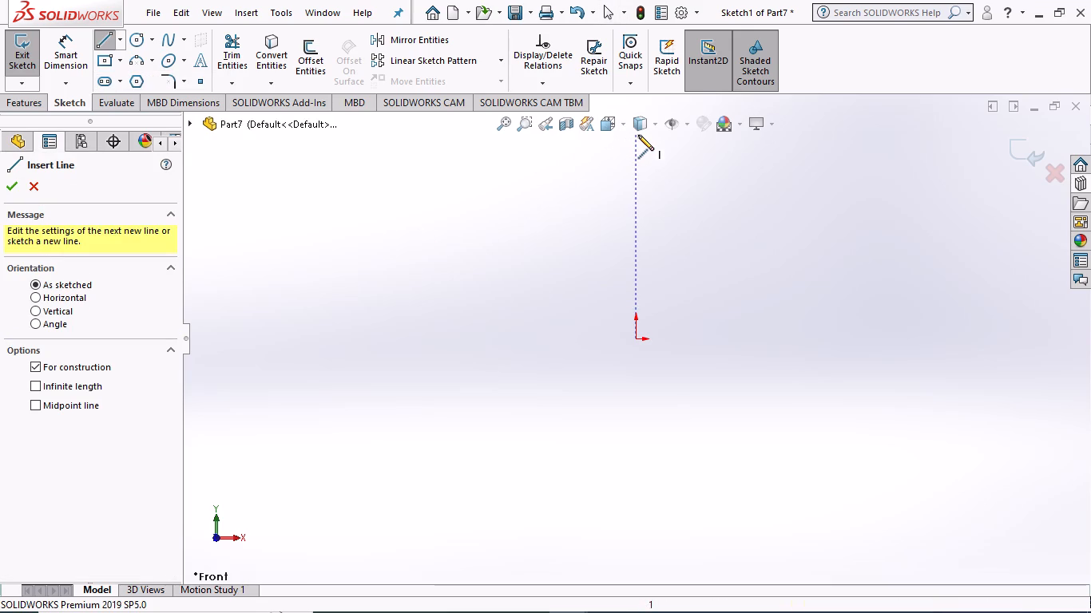
pyautogui.click(638, 135)
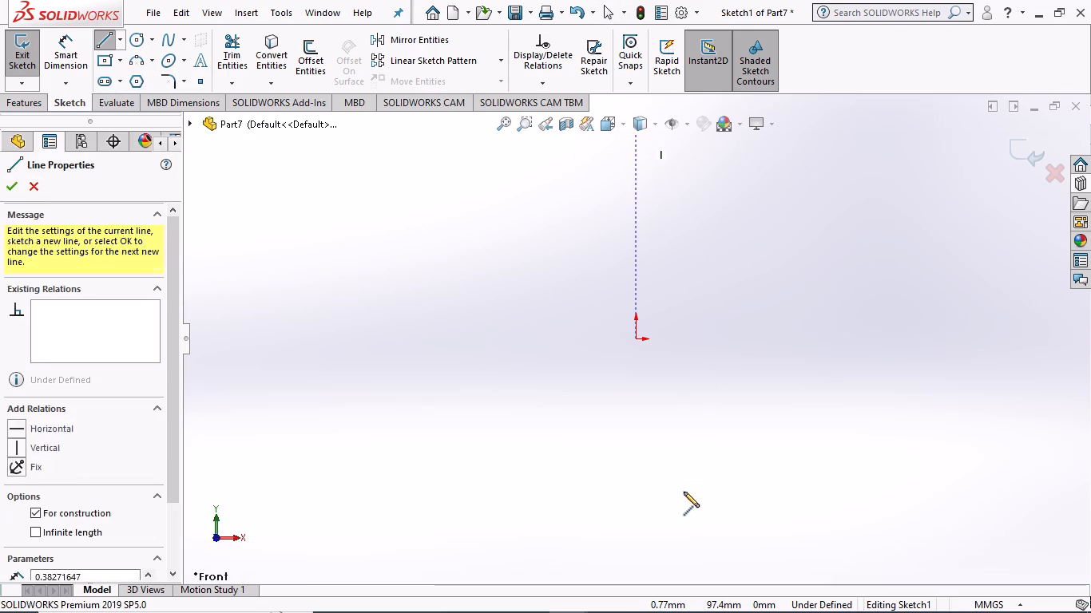
pyautogui.click(634, 559)
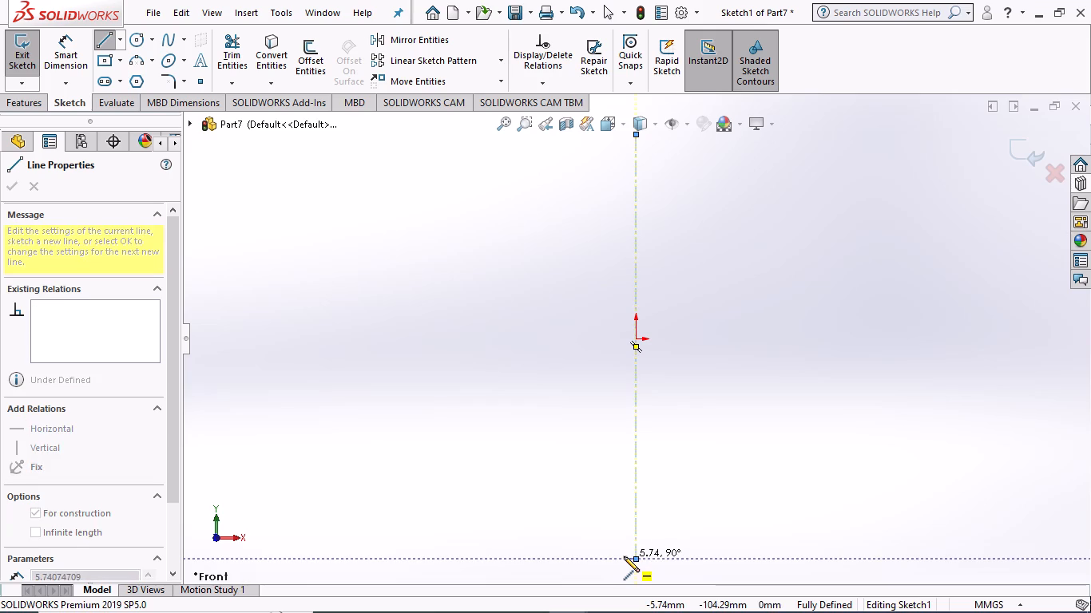
pyautogui.press('Escape')
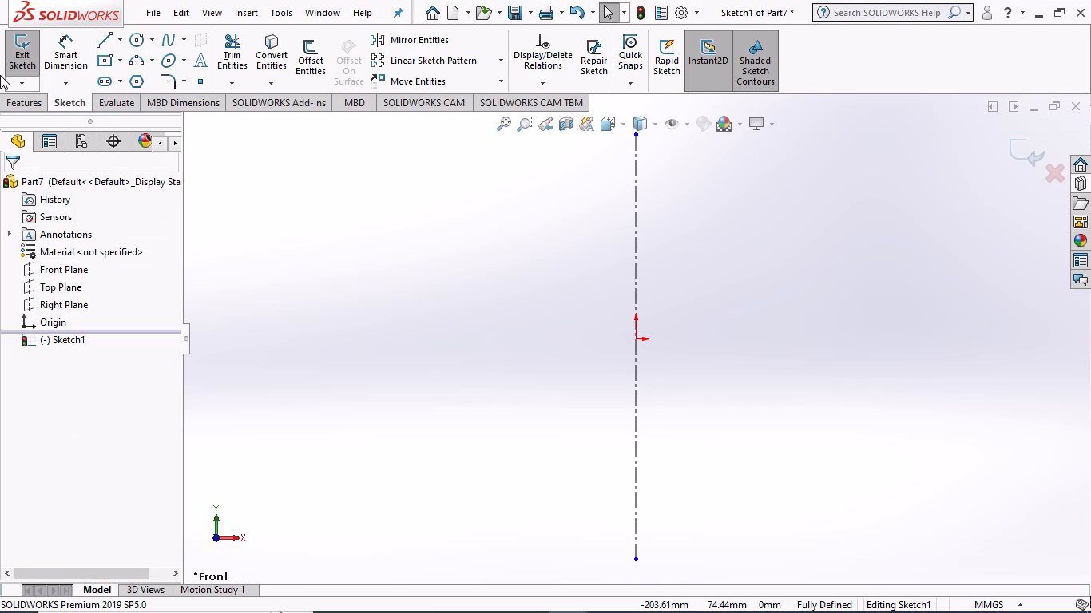
# Sketch a horizontal centerline about 330 mm long passing through the origin.
pyautogui.click(117, 41)
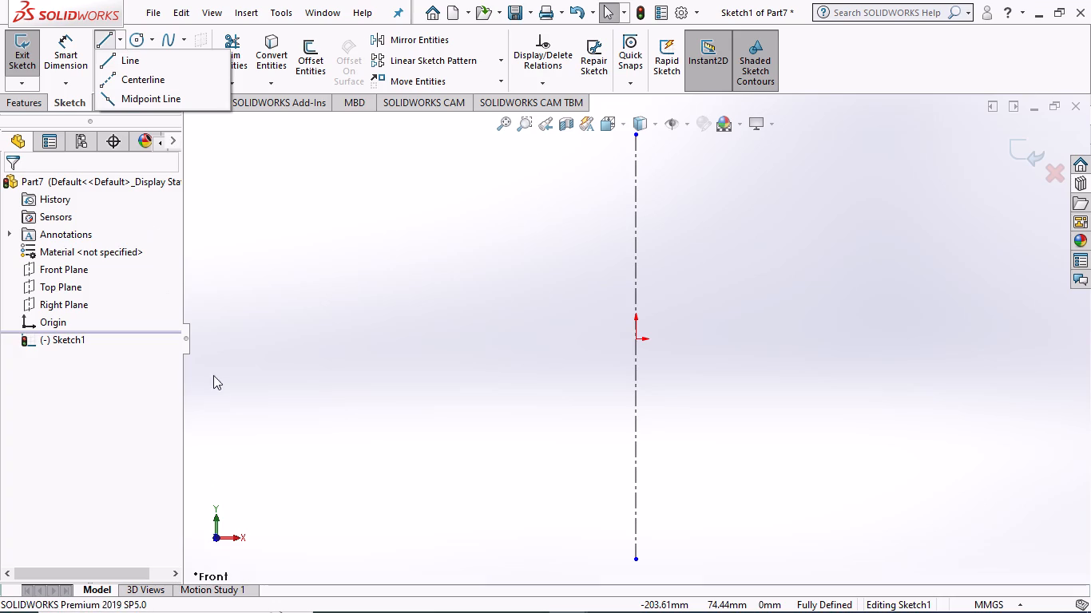
pyautogui.click(124, 77)
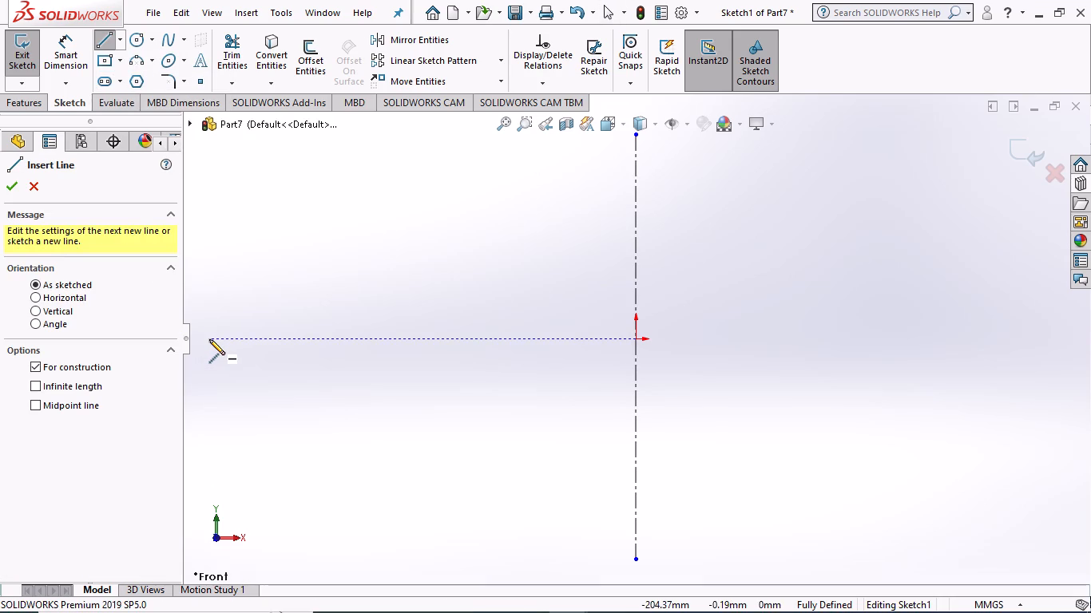
pyautogui.click(273, 338)
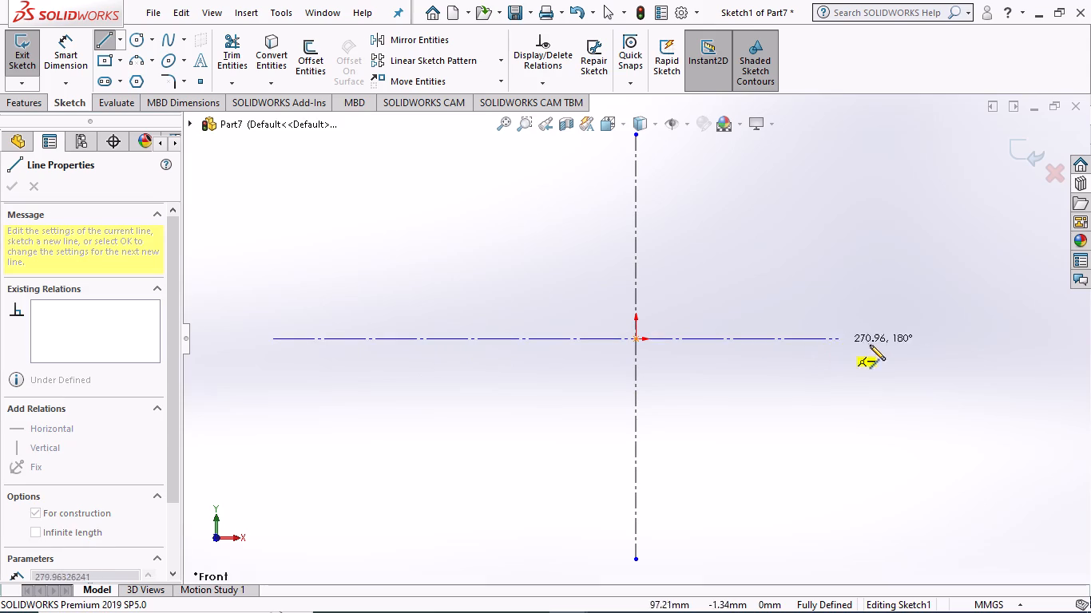
pyautogui.click(961, 335)
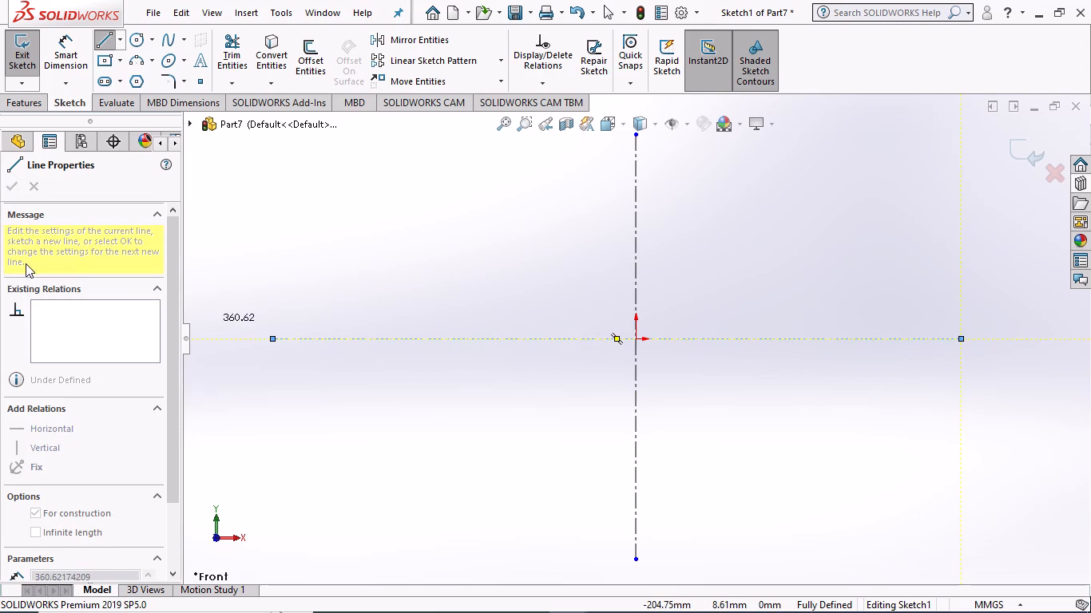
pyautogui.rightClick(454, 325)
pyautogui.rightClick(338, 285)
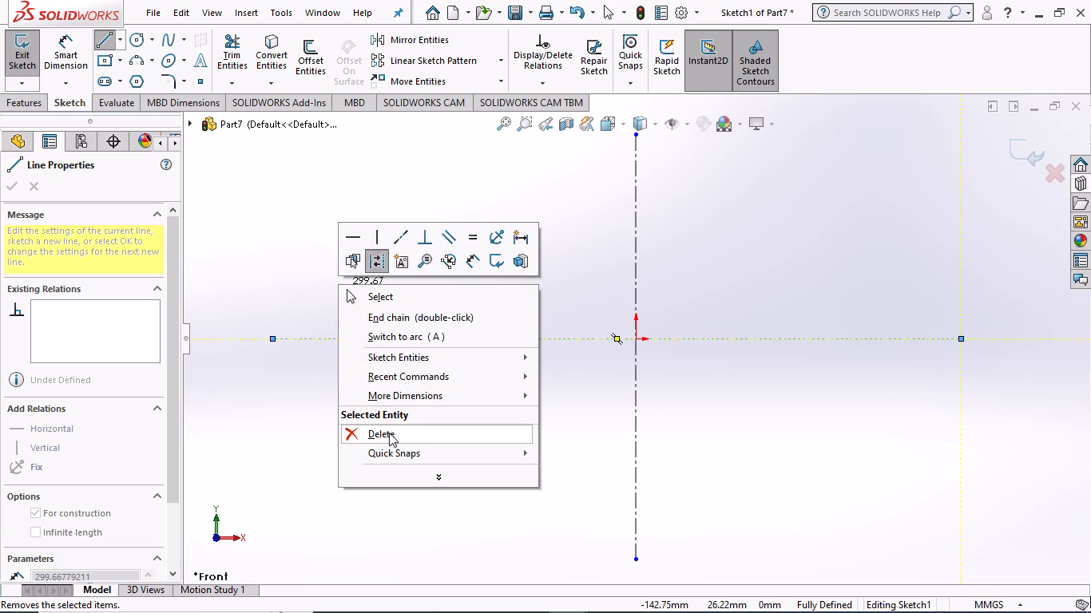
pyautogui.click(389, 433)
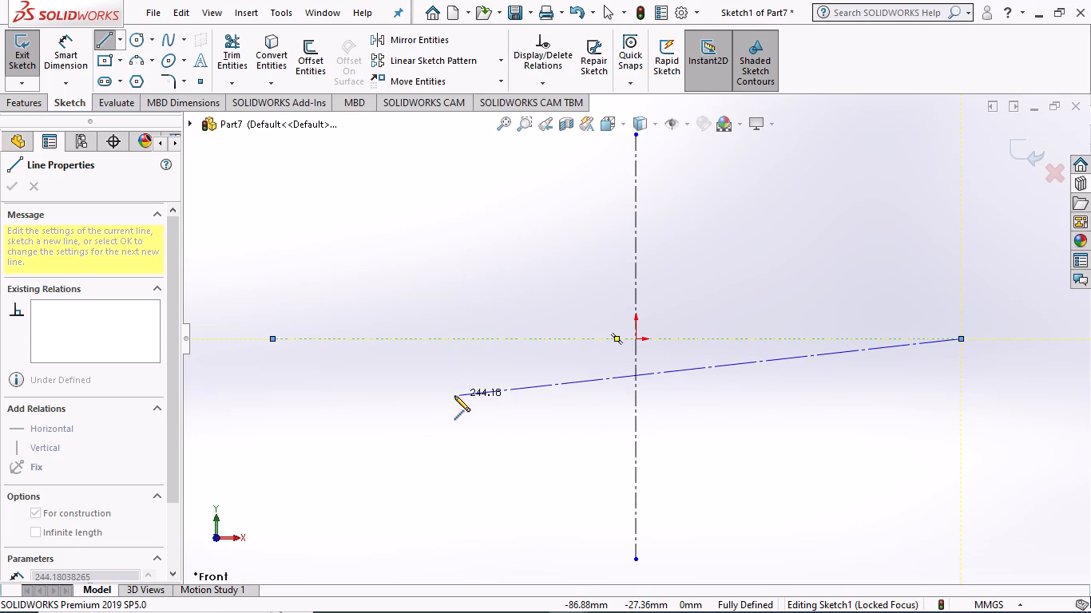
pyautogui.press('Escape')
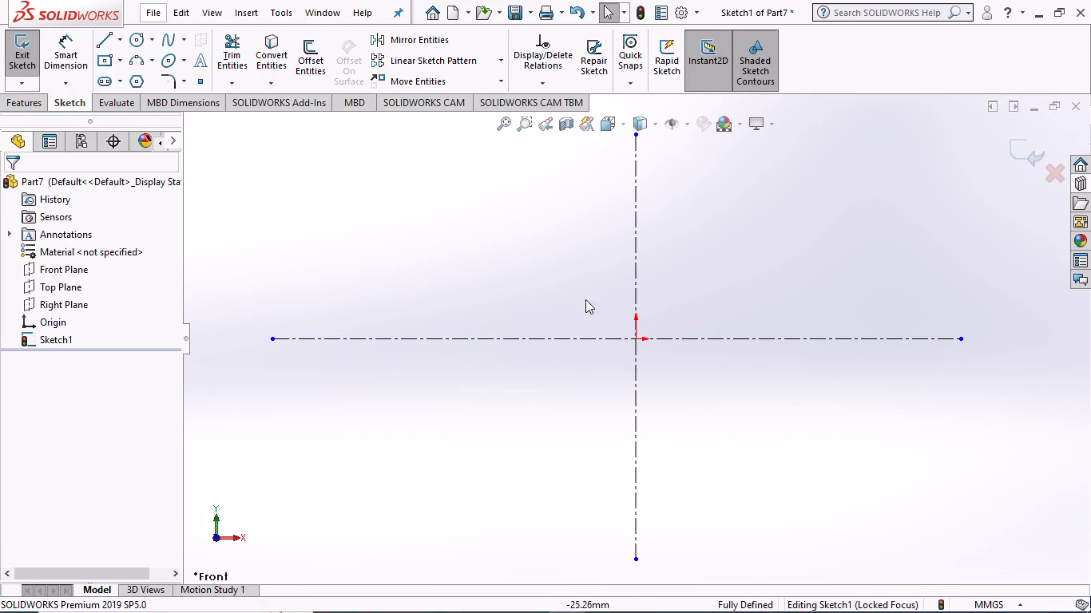
# Extend the right end of the horizontal centerline to about X 168 mm.
pyautogui.click(961, 336)
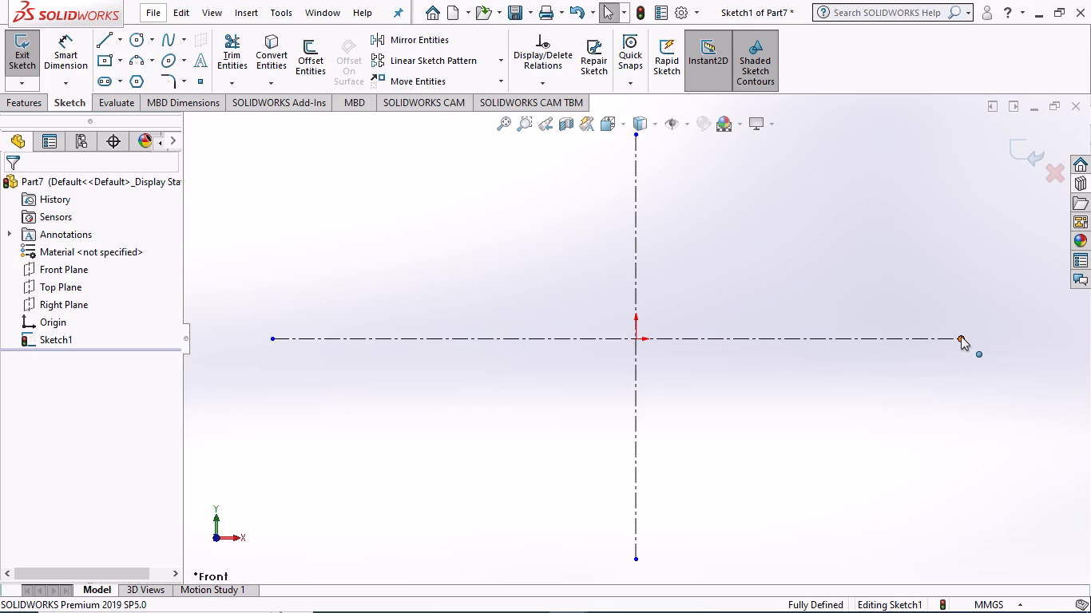
pyautogui.click(967, 337)
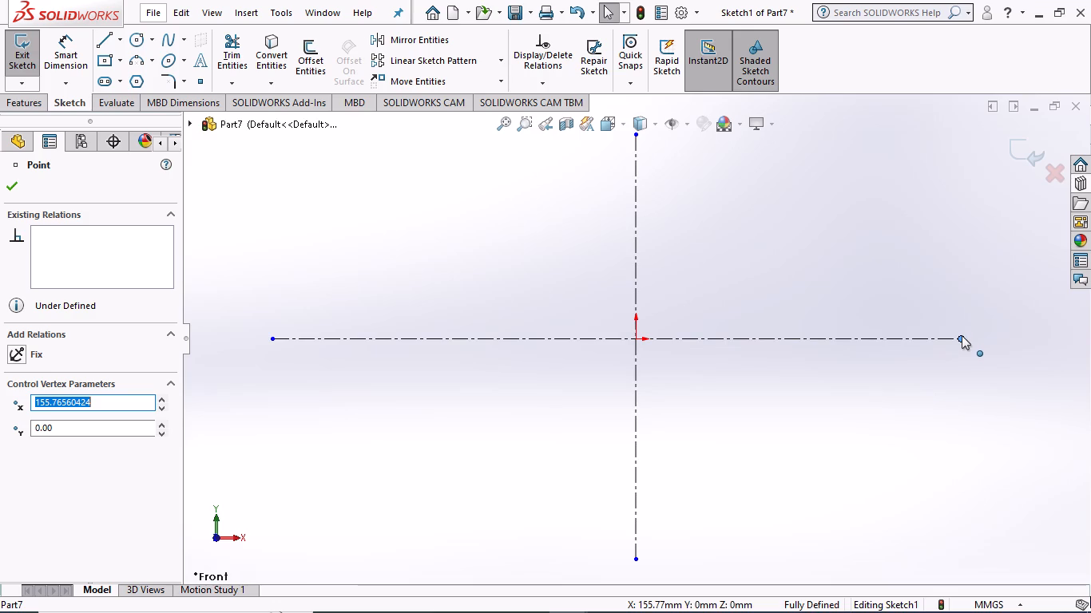
pyautogui.moveTo(958, 335); pyautogui.dragTo(960, 335)
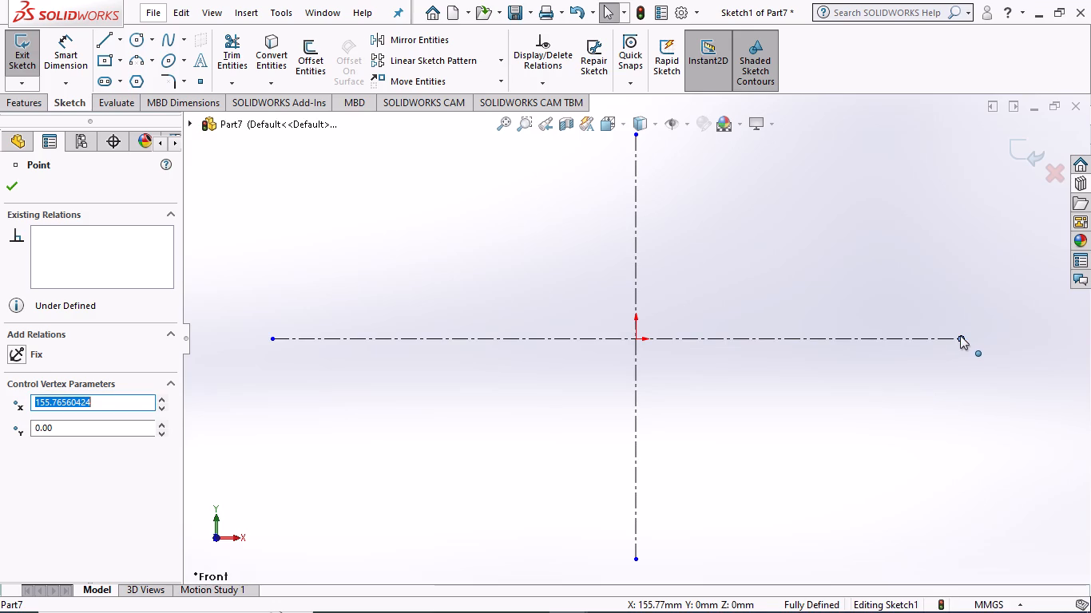
pyautogui.moveTo(960, 335); pyautogui.dragTo(986, 337)
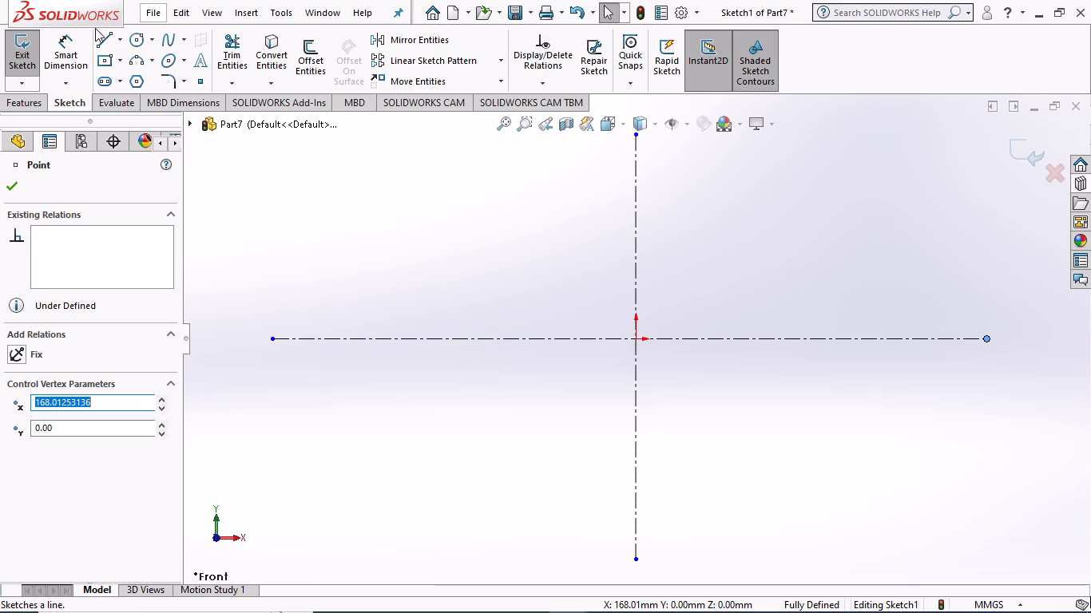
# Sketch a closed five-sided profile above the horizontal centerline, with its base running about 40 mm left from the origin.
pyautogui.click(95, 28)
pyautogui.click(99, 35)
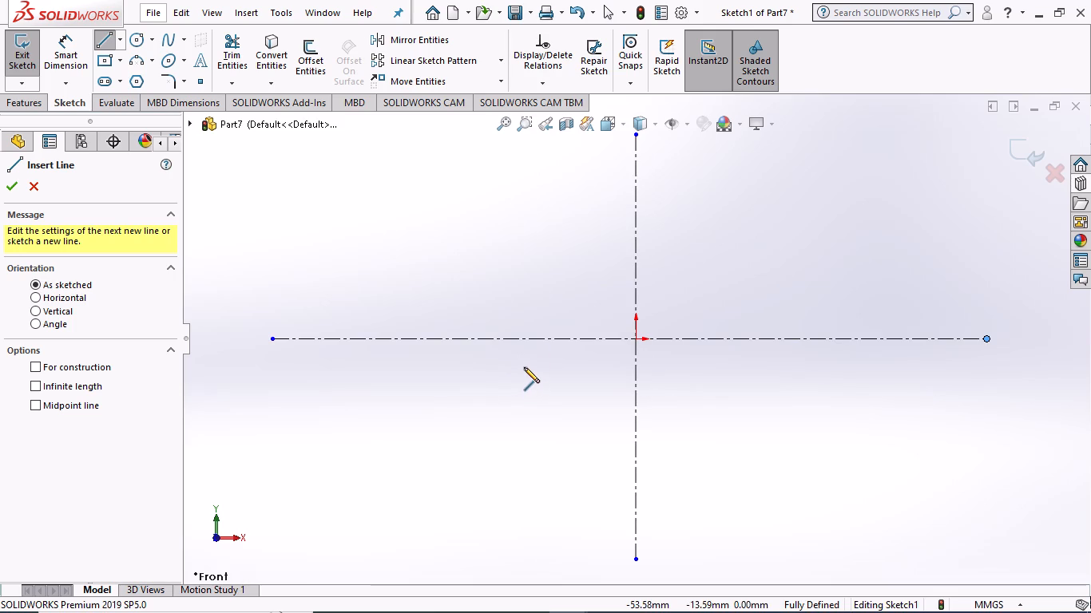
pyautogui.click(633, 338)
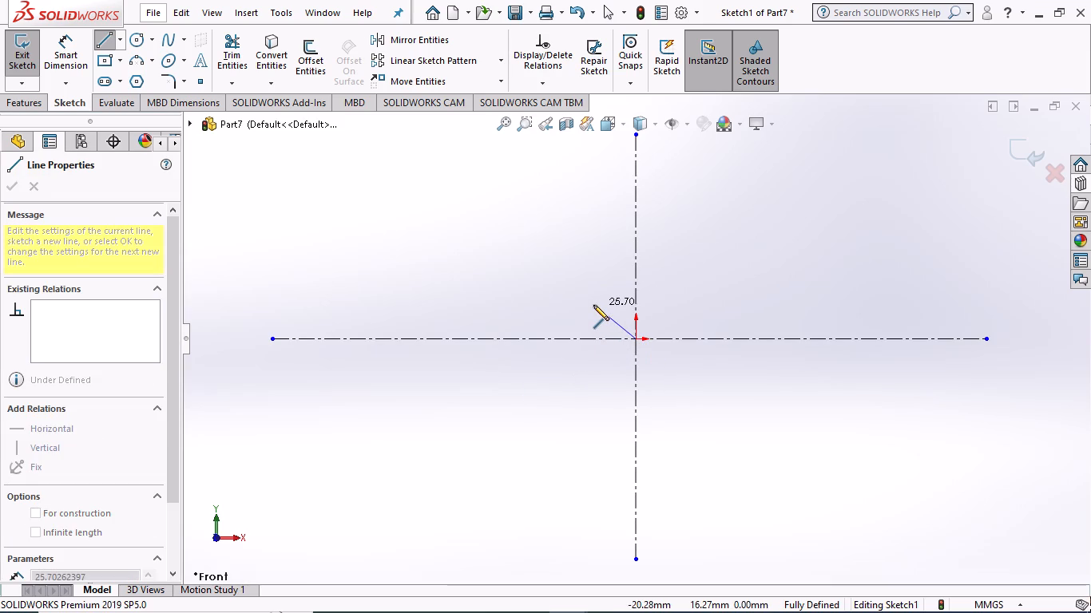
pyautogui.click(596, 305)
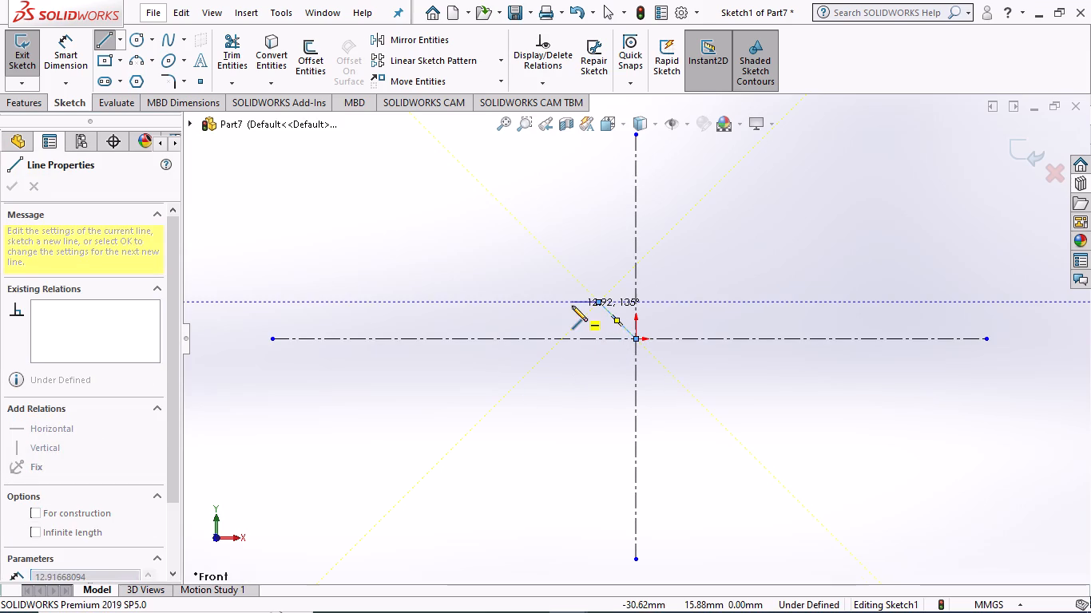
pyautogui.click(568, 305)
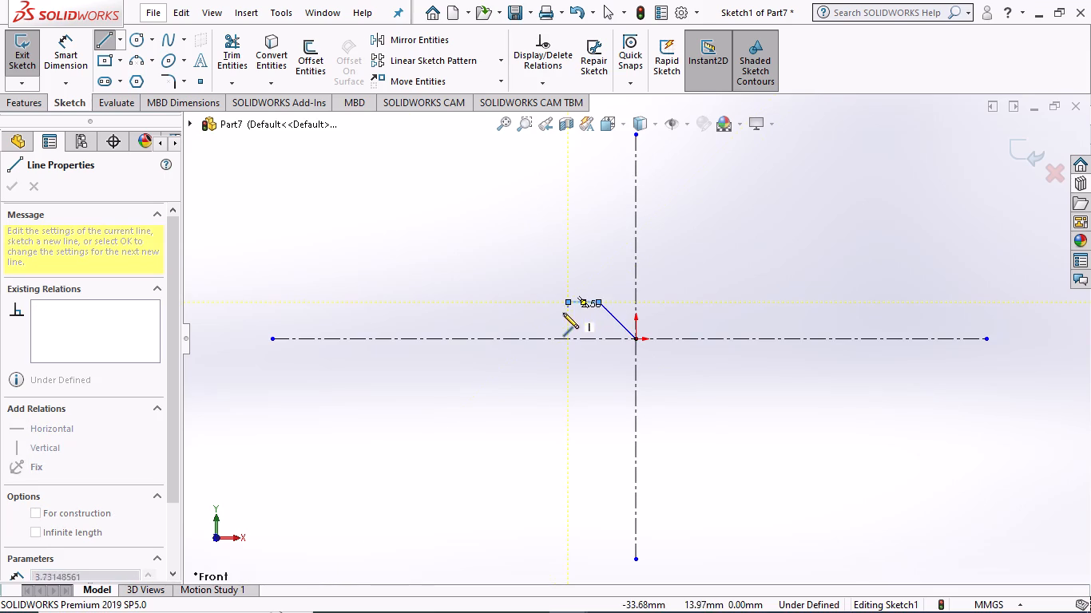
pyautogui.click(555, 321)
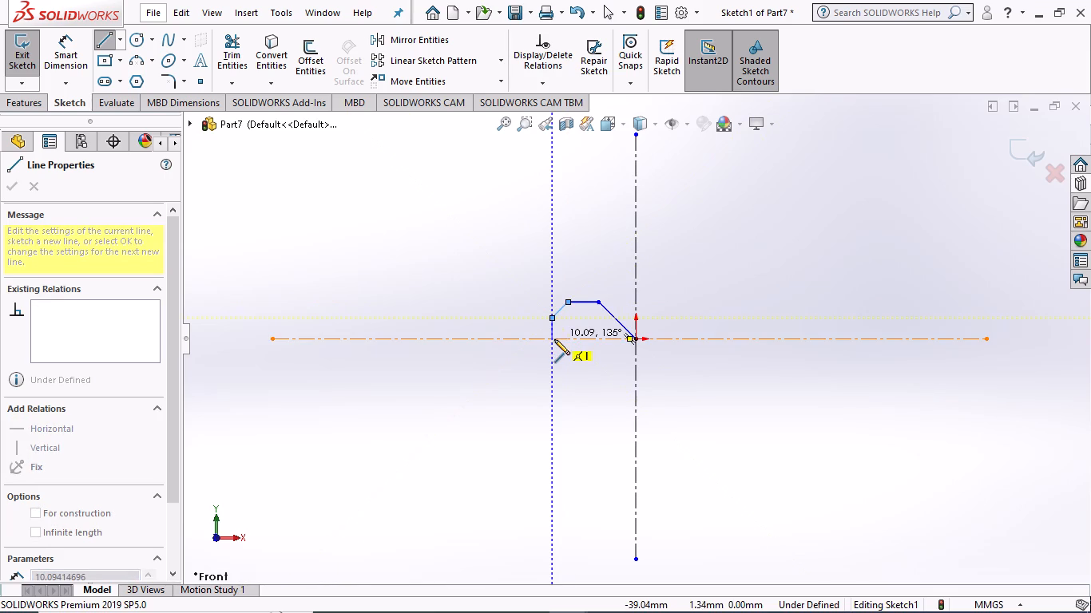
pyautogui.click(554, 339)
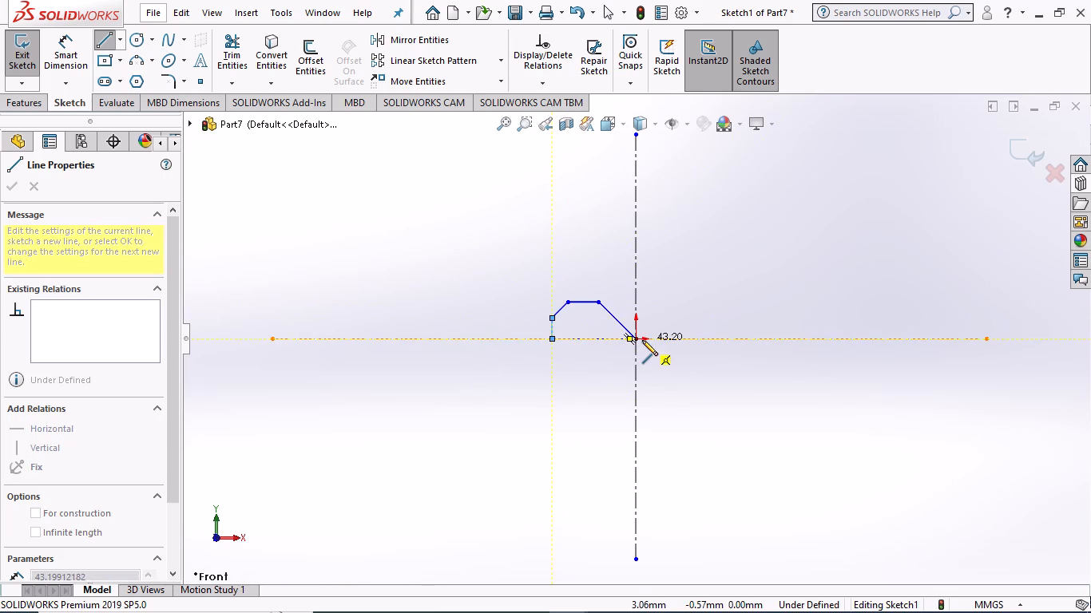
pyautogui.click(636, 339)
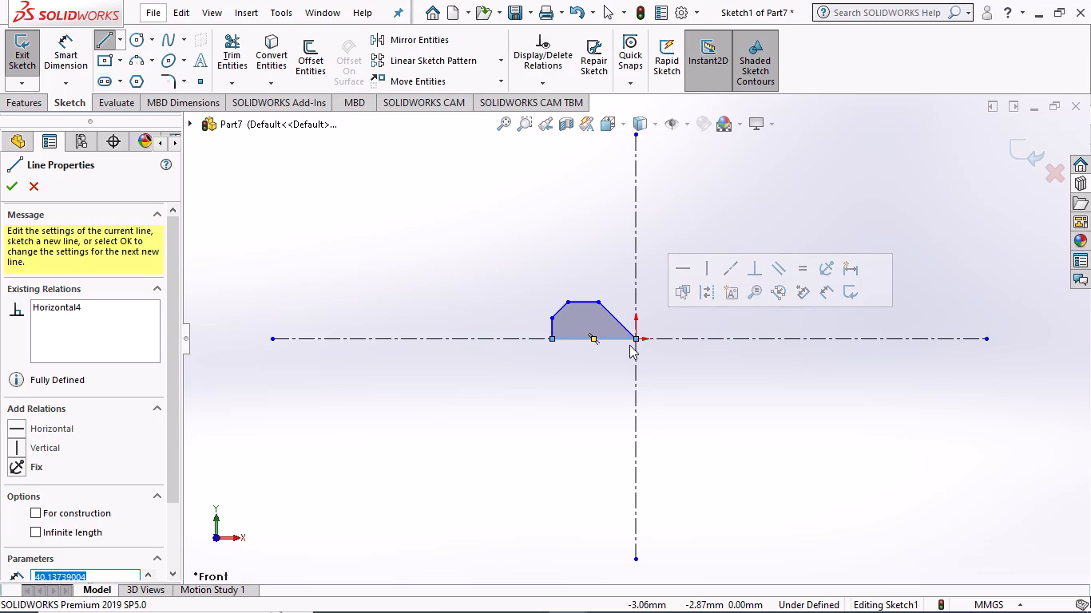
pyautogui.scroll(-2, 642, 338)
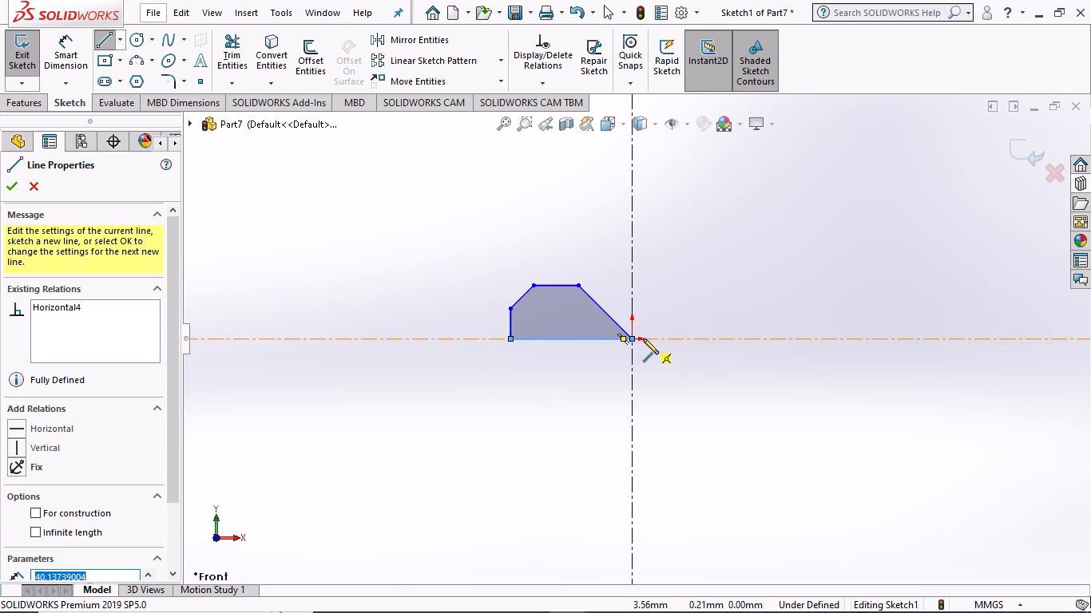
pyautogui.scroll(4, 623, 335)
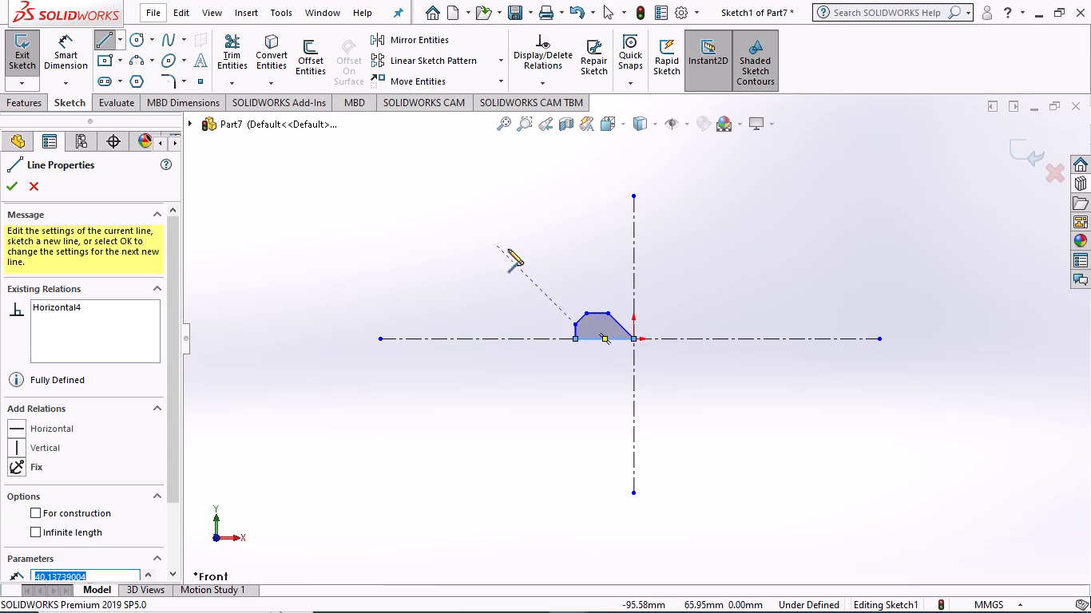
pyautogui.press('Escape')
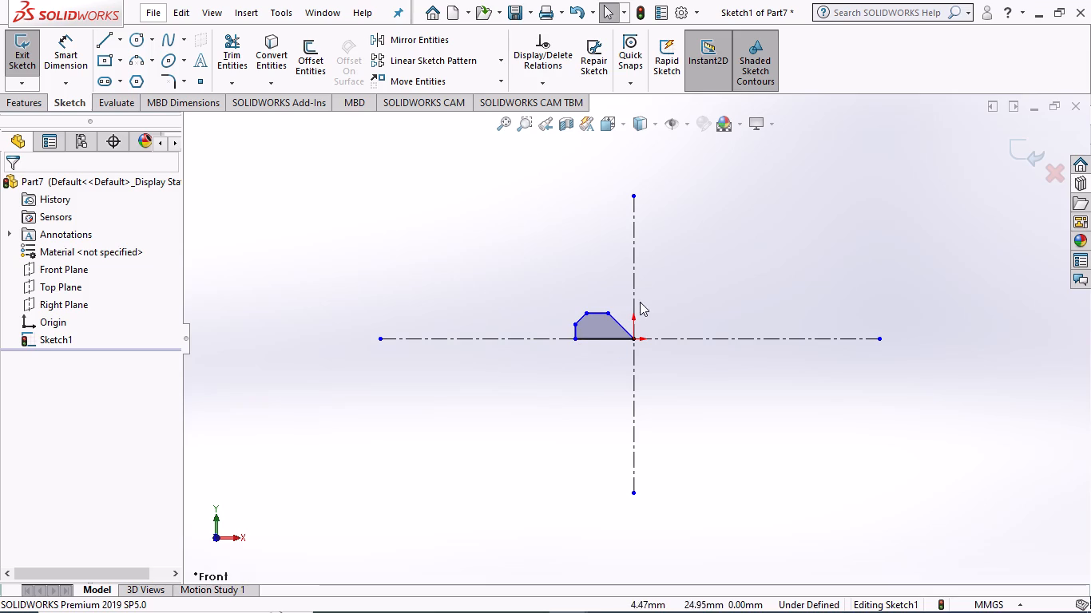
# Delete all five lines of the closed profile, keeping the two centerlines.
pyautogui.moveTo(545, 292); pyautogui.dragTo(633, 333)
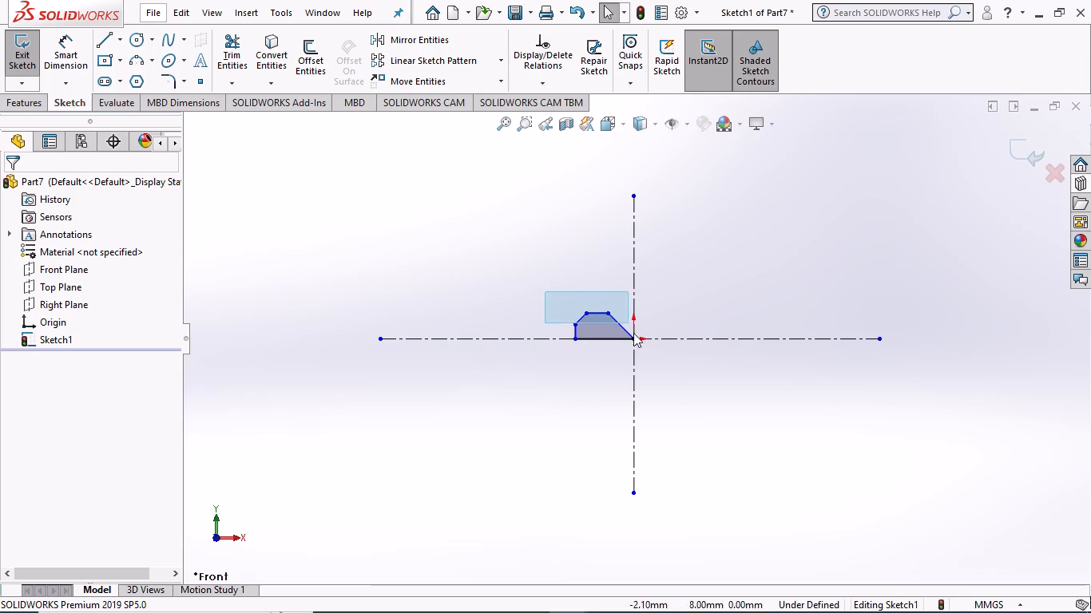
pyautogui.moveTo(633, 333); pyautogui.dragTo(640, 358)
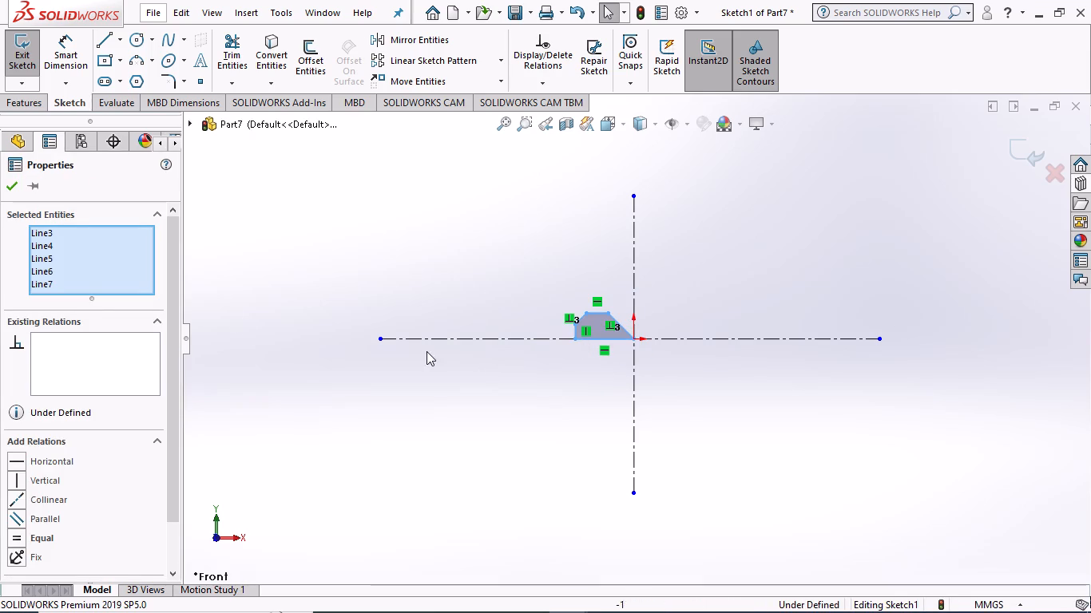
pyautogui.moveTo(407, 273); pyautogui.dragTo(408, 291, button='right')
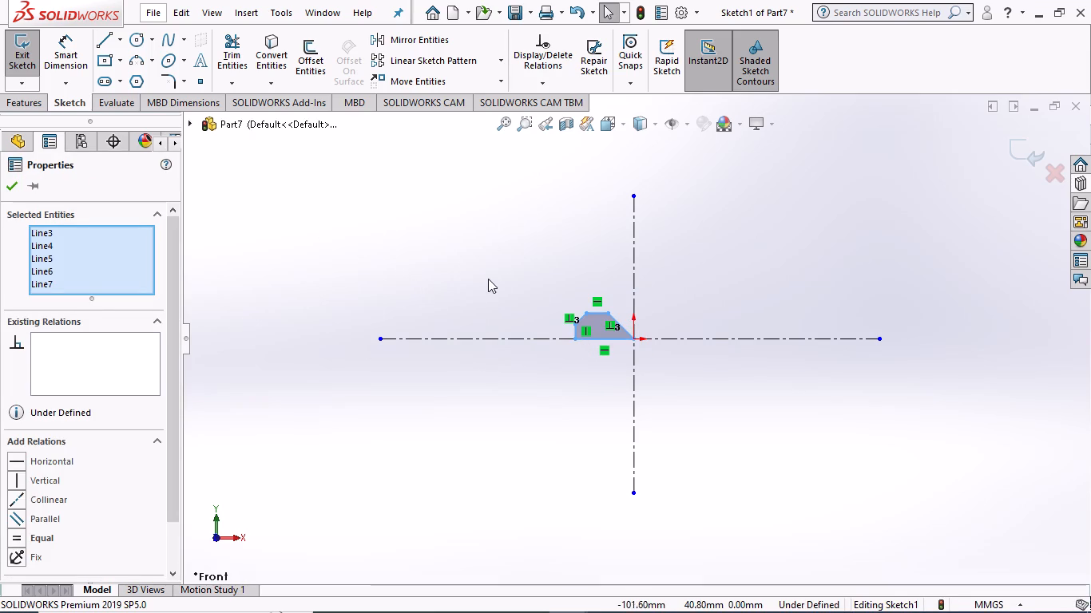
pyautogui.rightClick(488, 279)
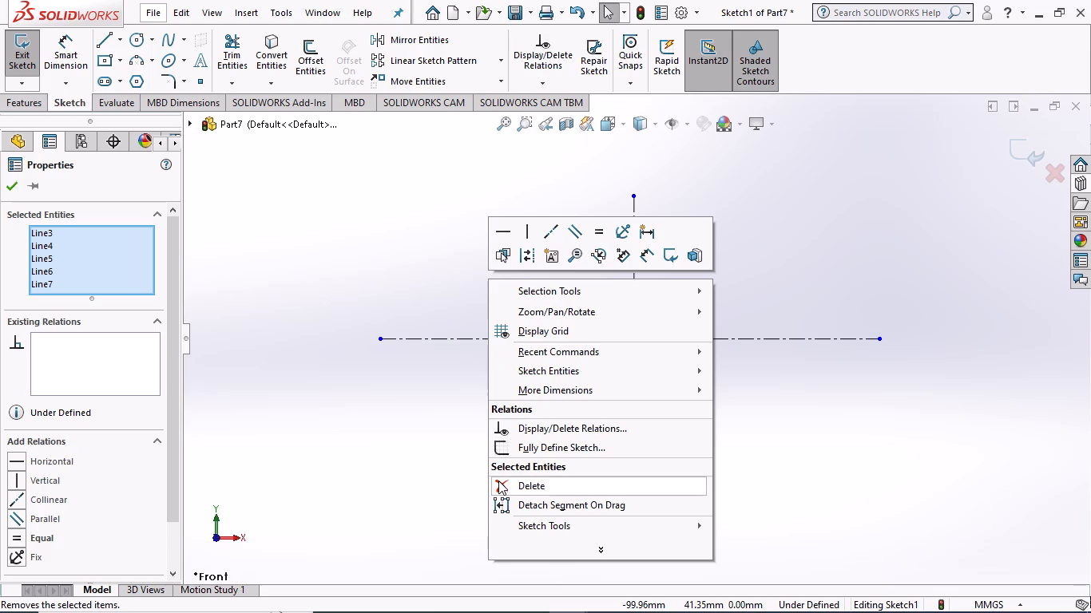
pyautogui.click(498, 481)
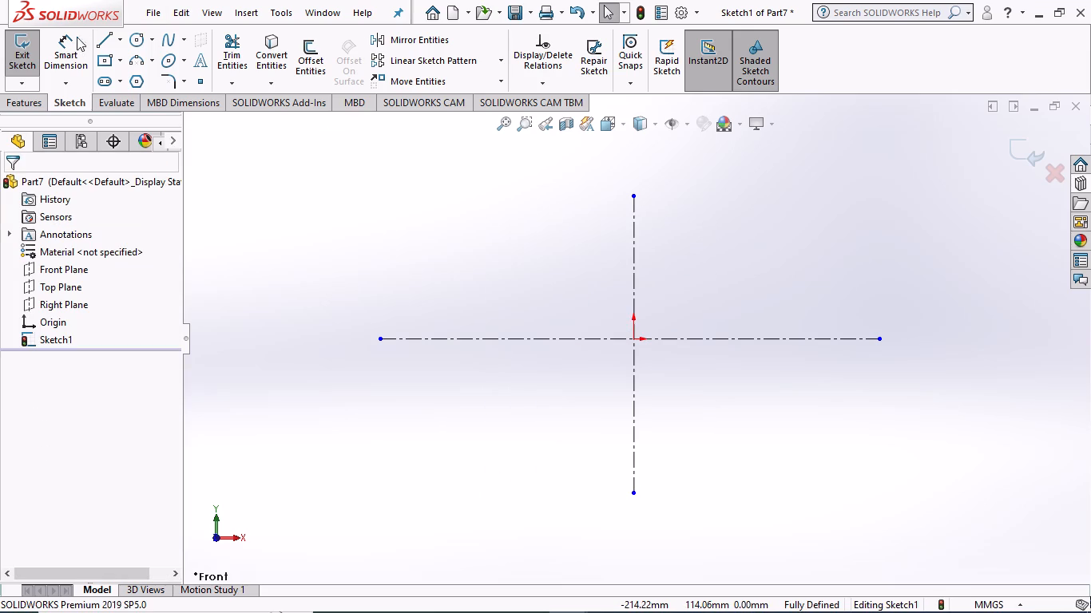
# Sketch a short horizontal line left from the origin, joined to a closed five-sided profile with a base about 22 mm long and height about 10.5 mm.
pyautogui.click(99, 36)
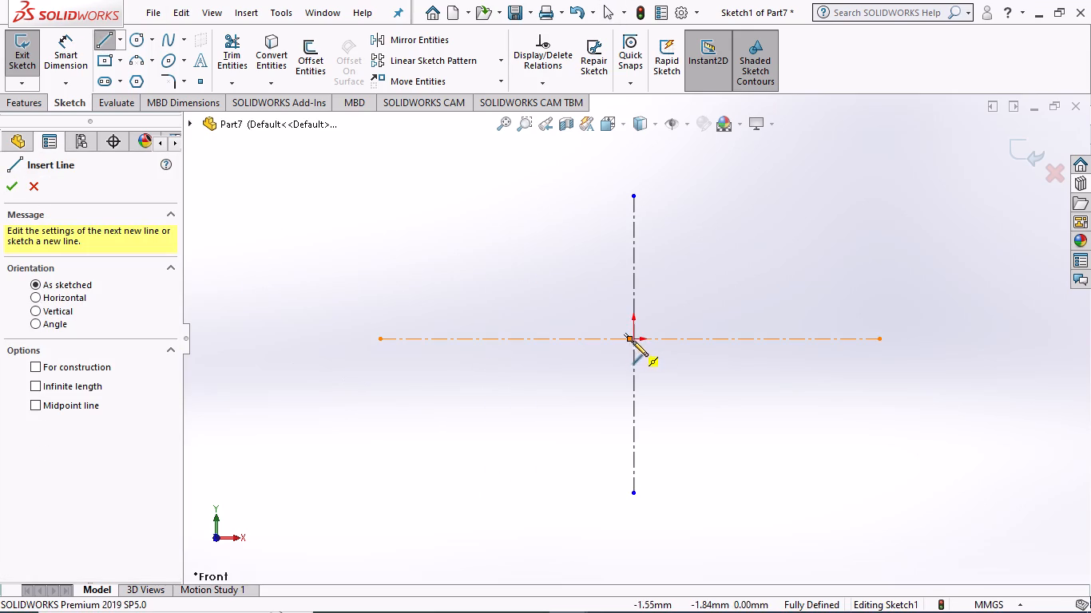
pyautogui.scroll(-3, 632, 337)
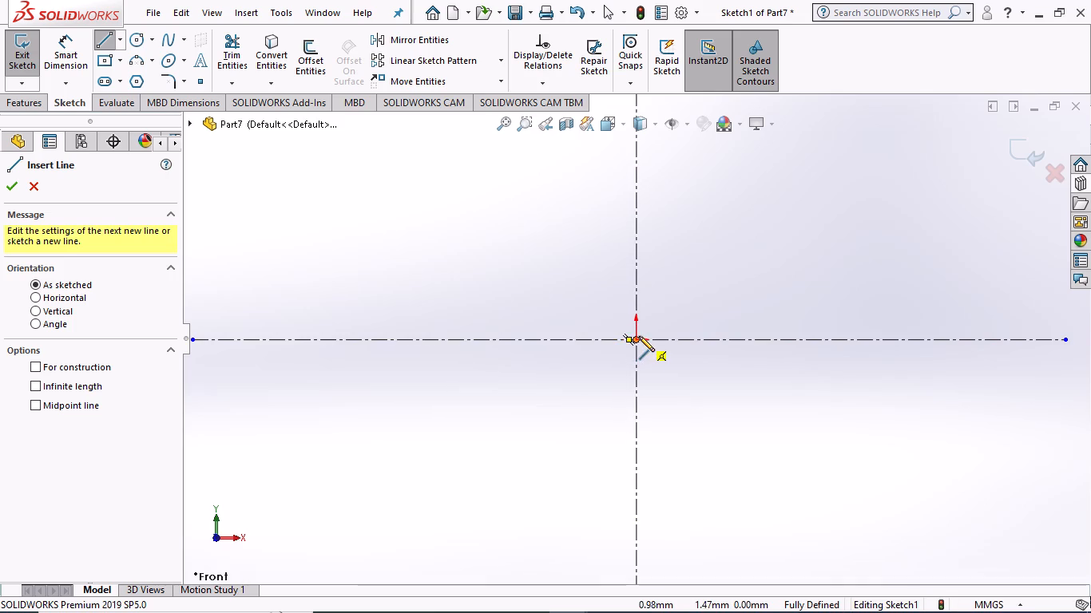
pyautogui.click(633, 338)
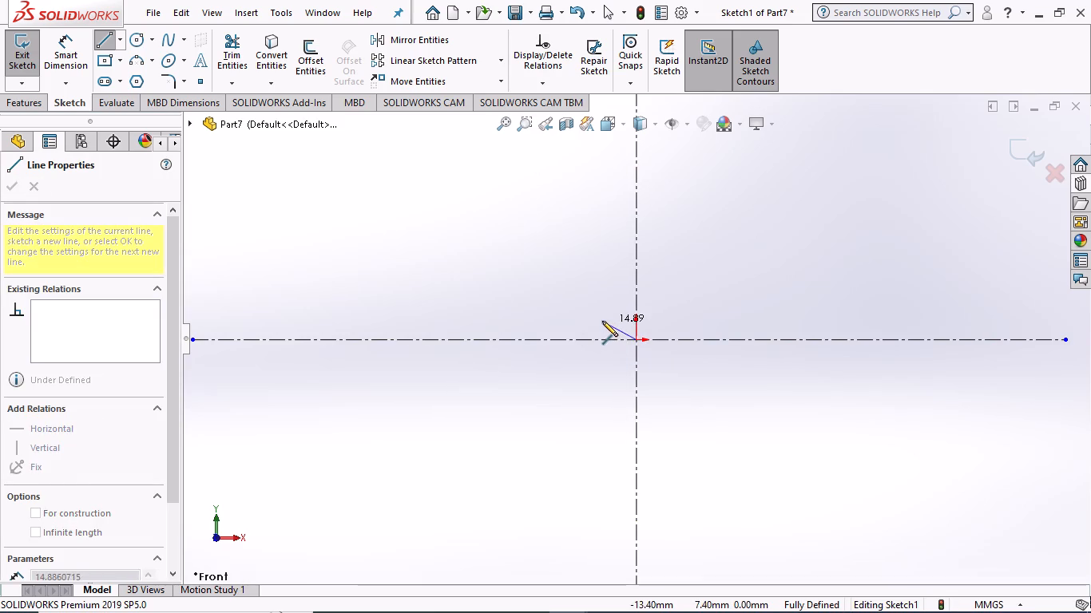
pyautogui.click(613, 338)
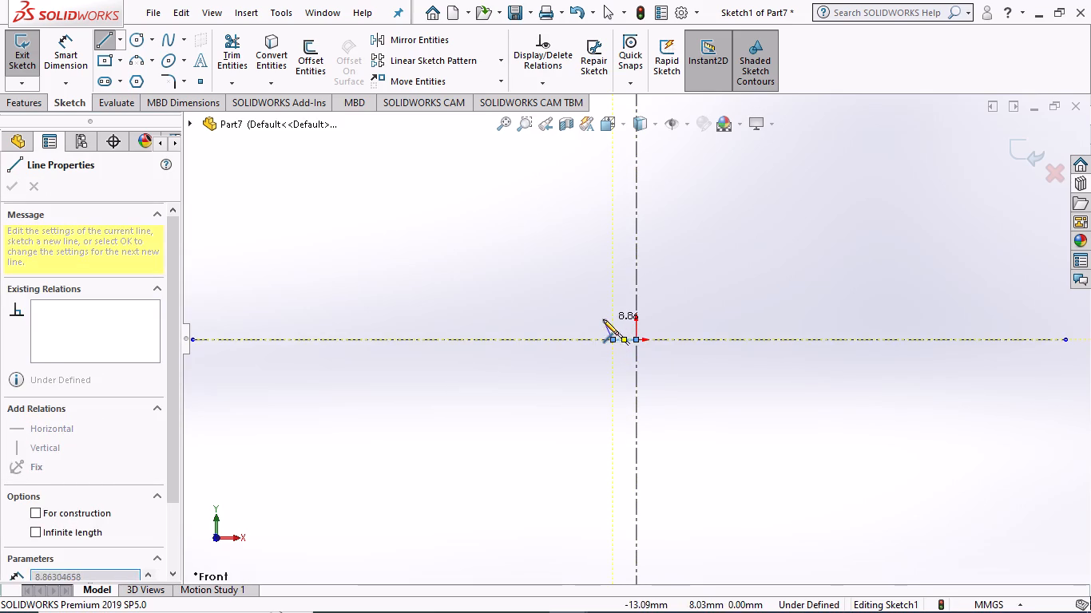
pyautogui.click(595, 313)
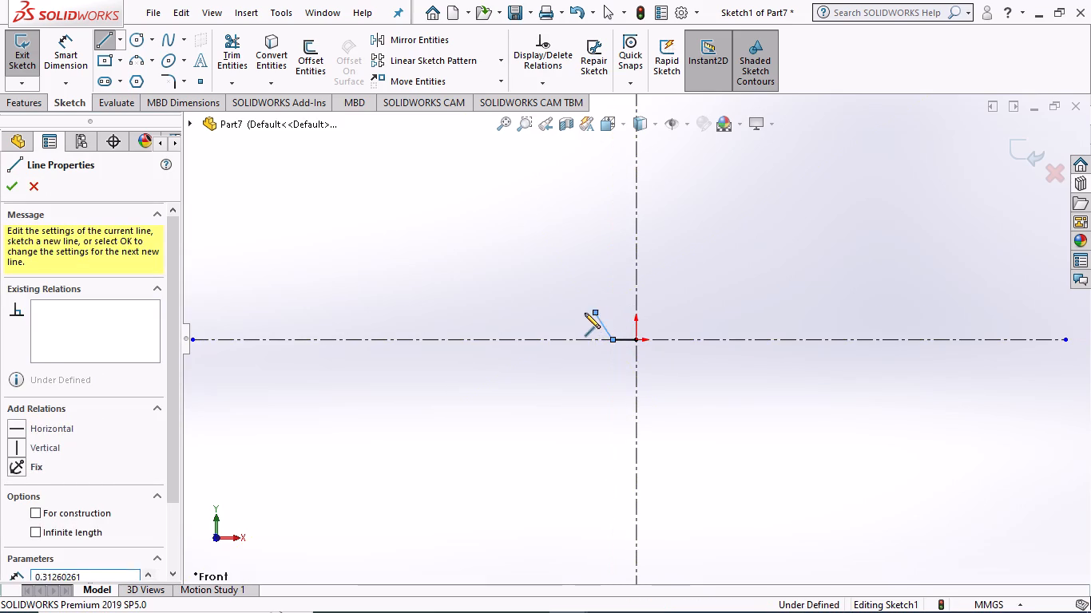
pyautogui.click(570, 314)
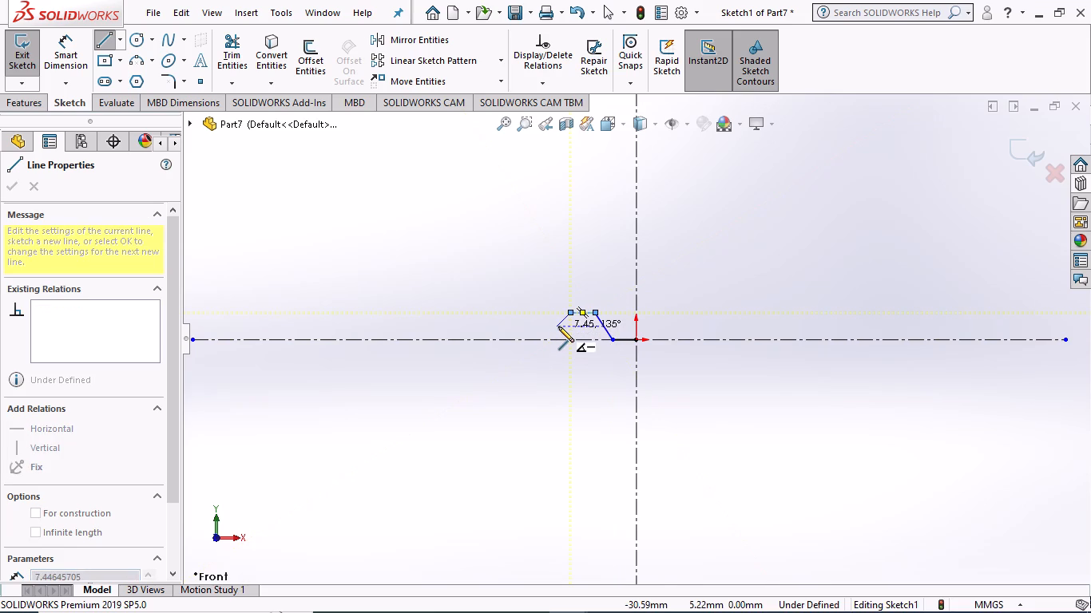
pyautogui.click(558, 326)
pyautogui.click(553, 338)
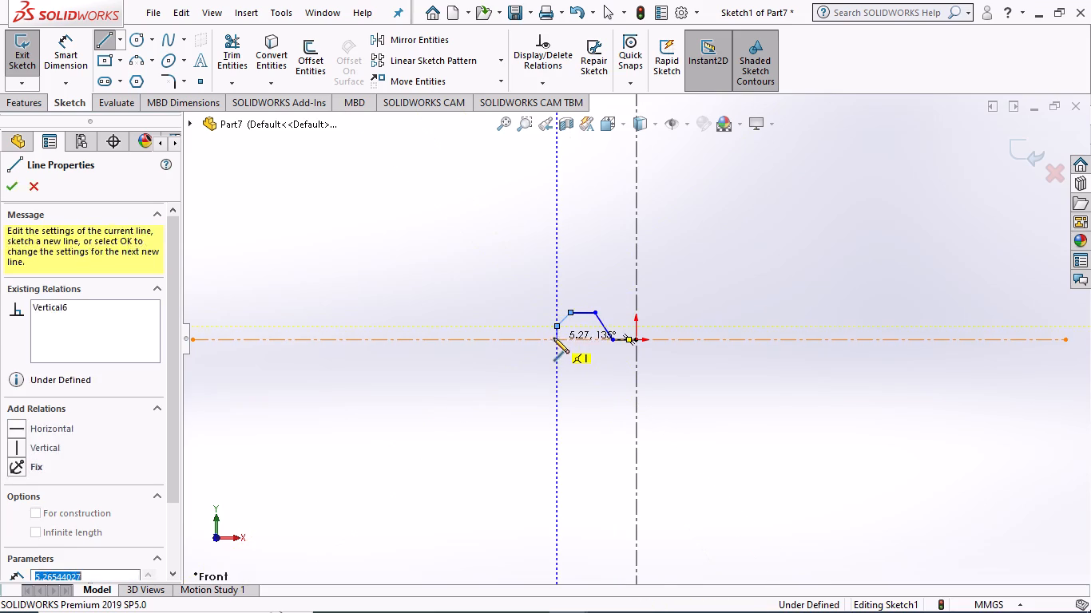
pyautogui.click(612, 339)
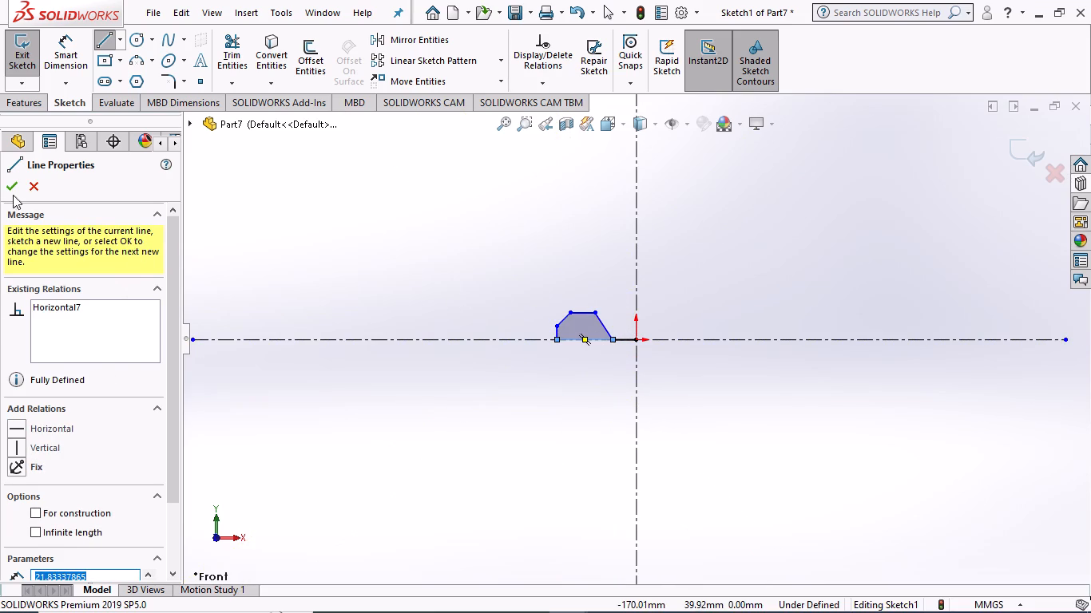
pyautogui.click(9, 186)
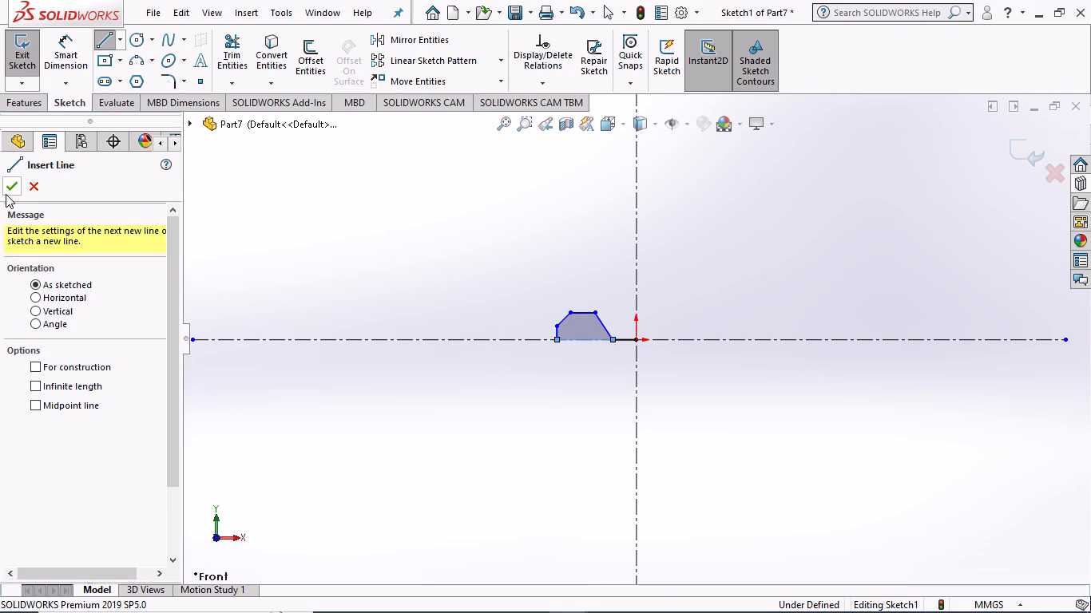
pyautogui.click(7, 186)
pyautogui.moveTo(383, 241); pyautogui.dragTo(387, 251)
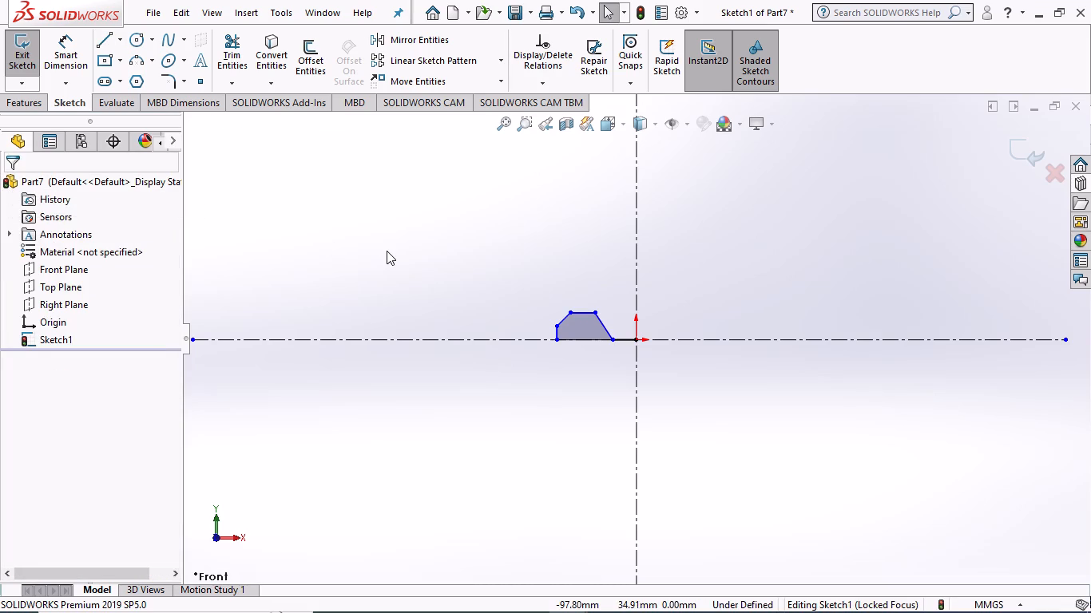
# Dimension the horizontal distance from the profile's upper-left vertex to the vertical centerline as 30 mm.
pyautogui.click(70, 57)
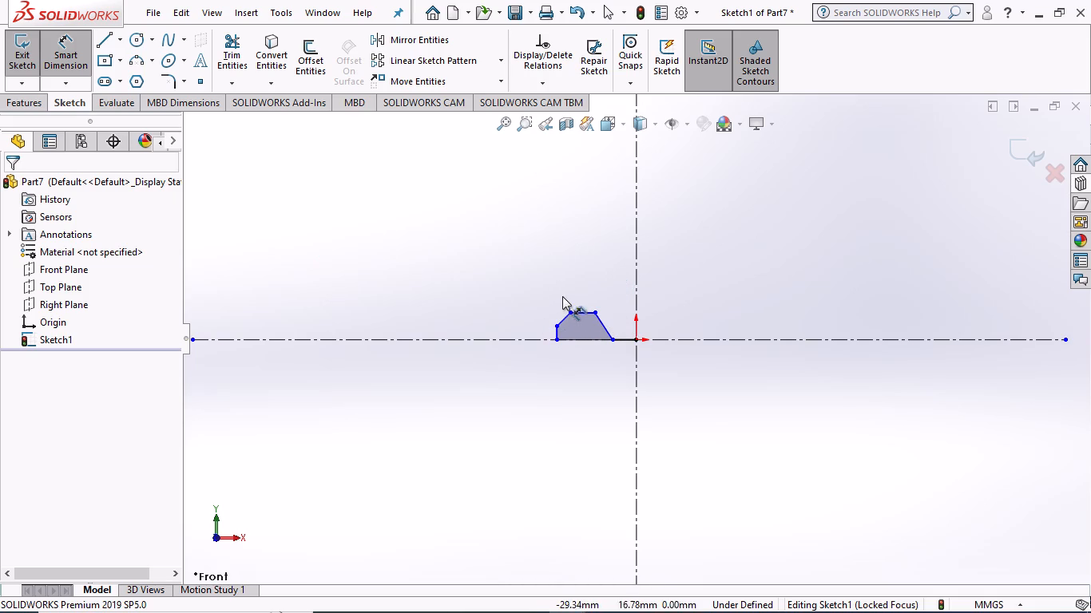
pyautogui.click(569, 311)
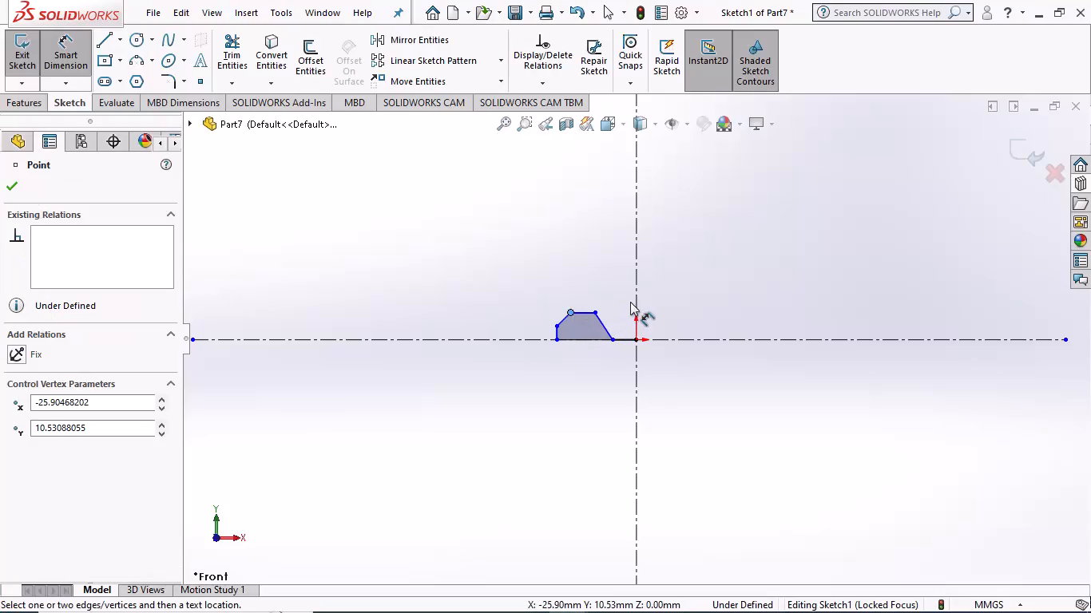
pyautogui.click(635, 301)
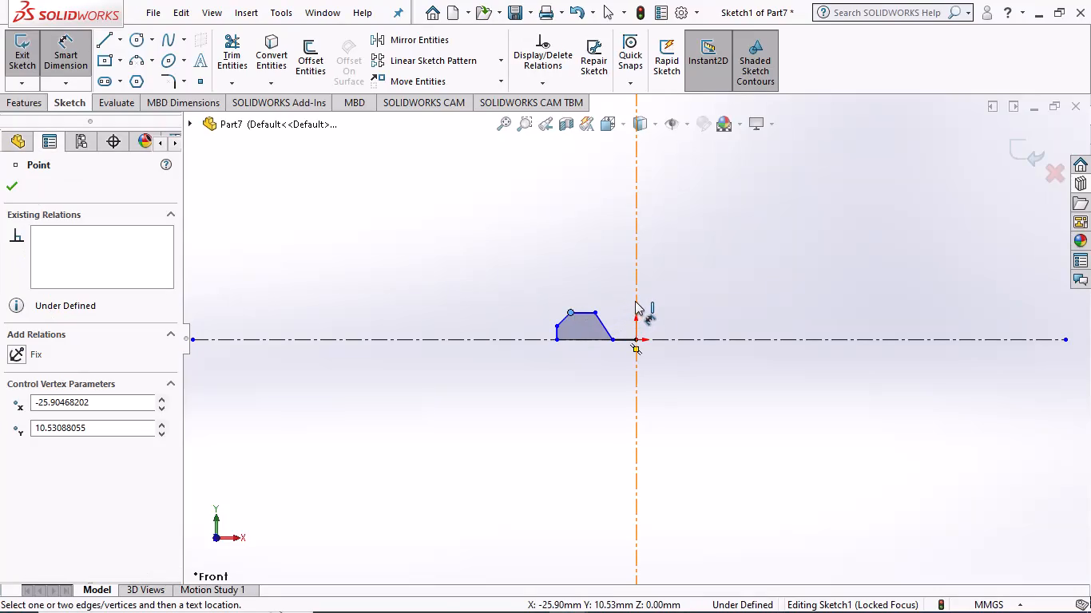
pyautogui.click(594, 275)
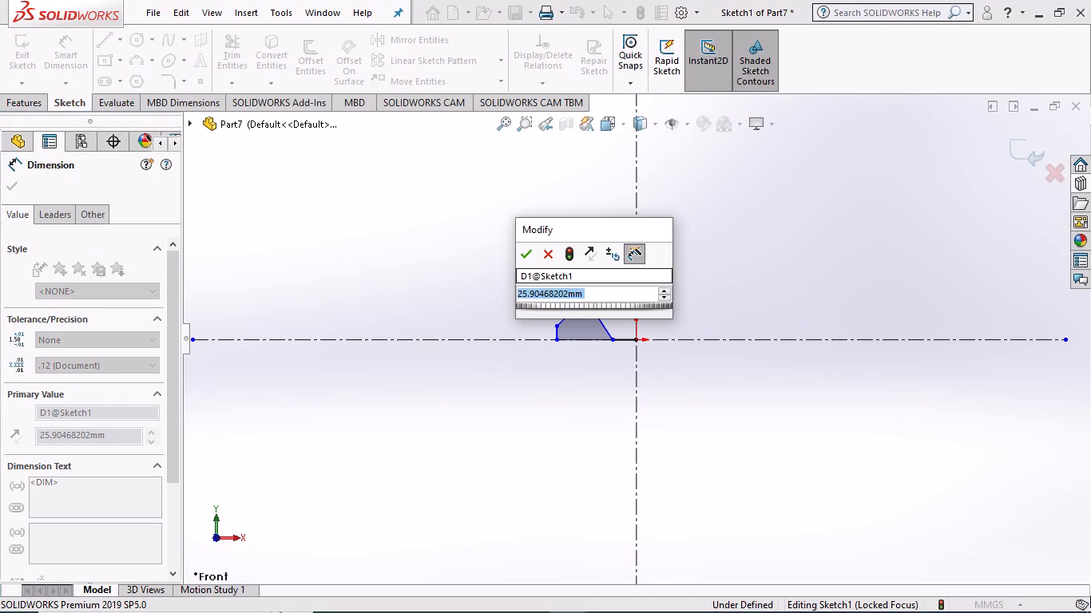
pyautogui.write('30')
pyautogui.press('Return')
pyautogui.press('\\')
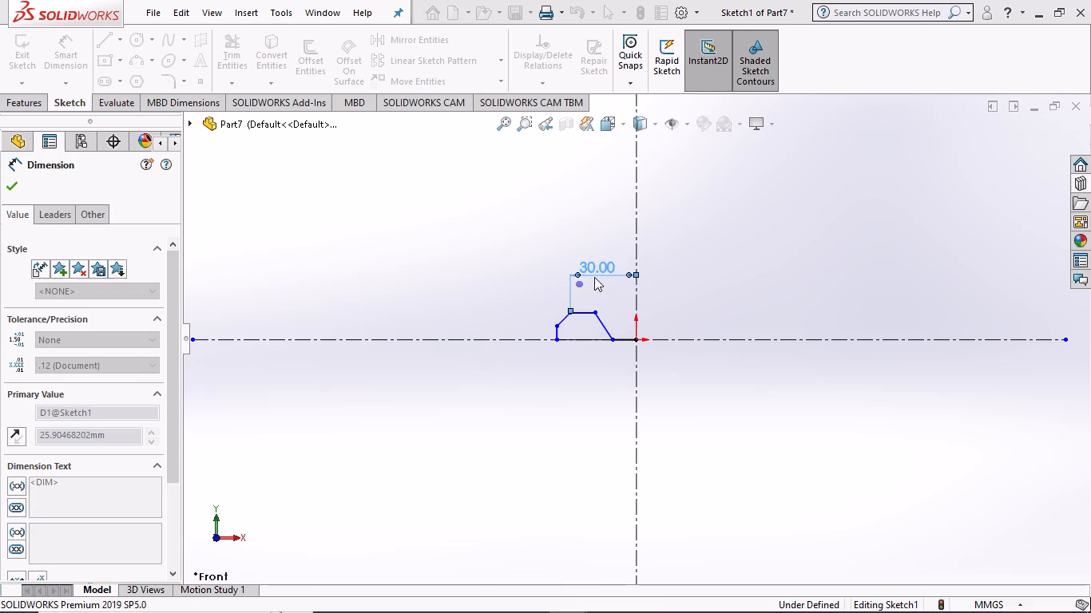
pyautogui.click(373, 262)
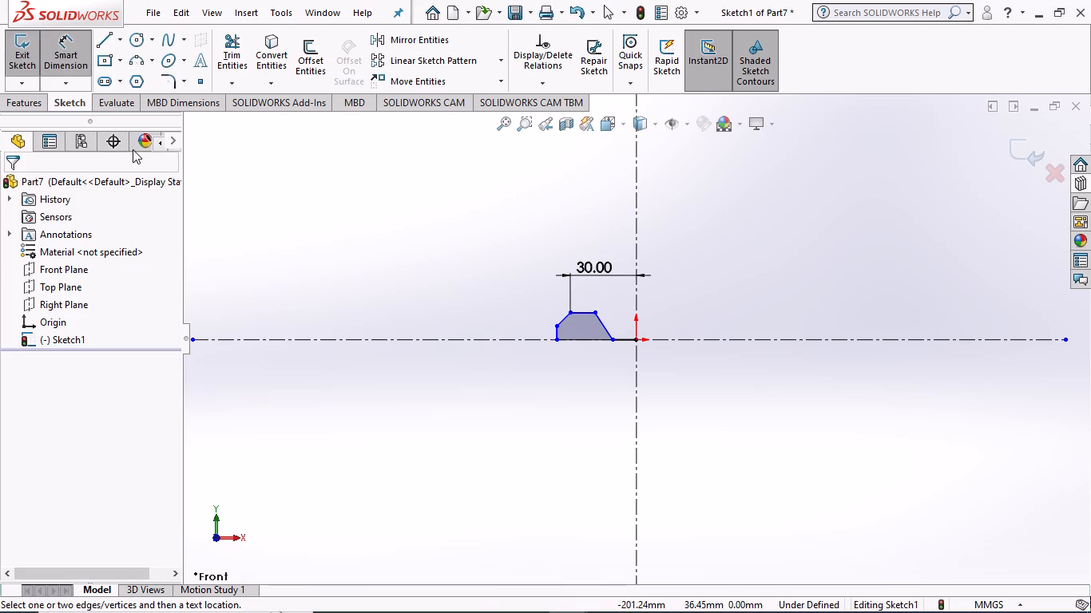
# Dimension the horizontal distance from the profile's upper-right vertex to the vertical centerline as 22 mm.
pyautogui.click(596, 311)
pyautogui.click(635, 306)
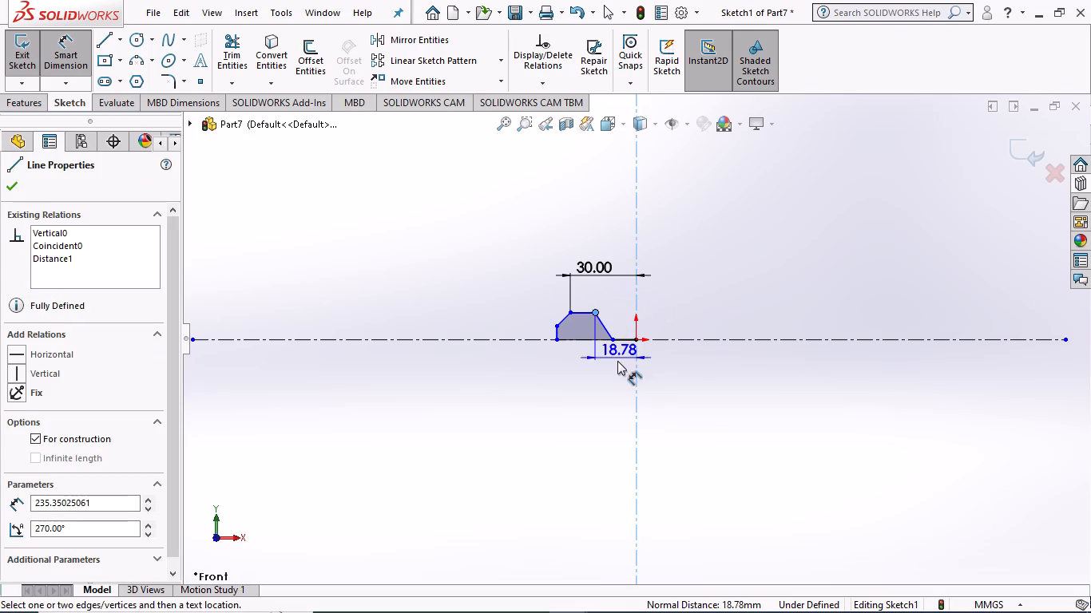
pyautogui.click(615, 384)
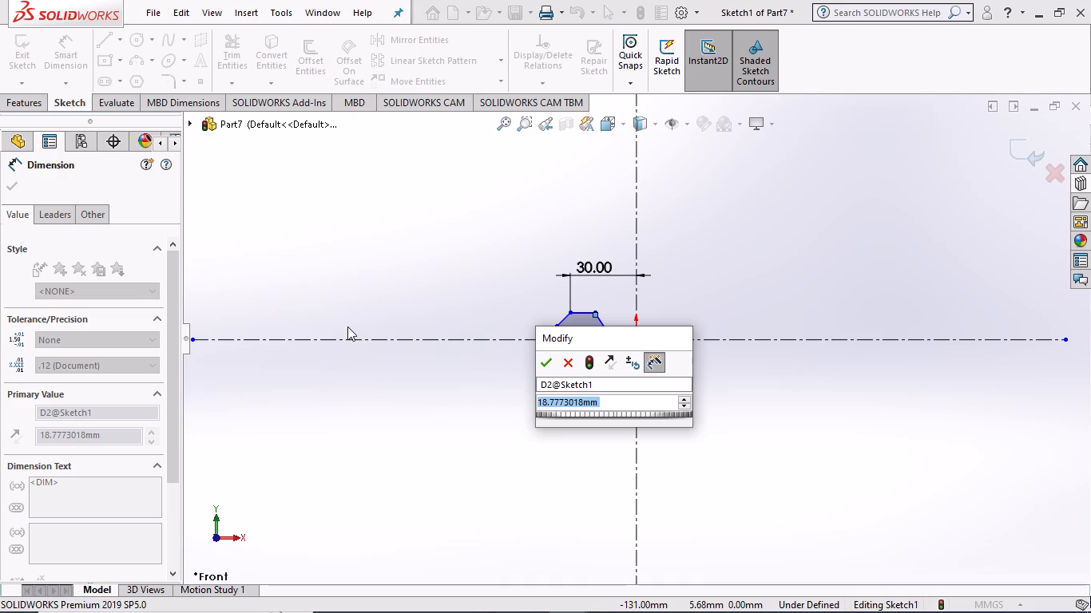
pyautogui.write('22')
pyautogui.press('Return')
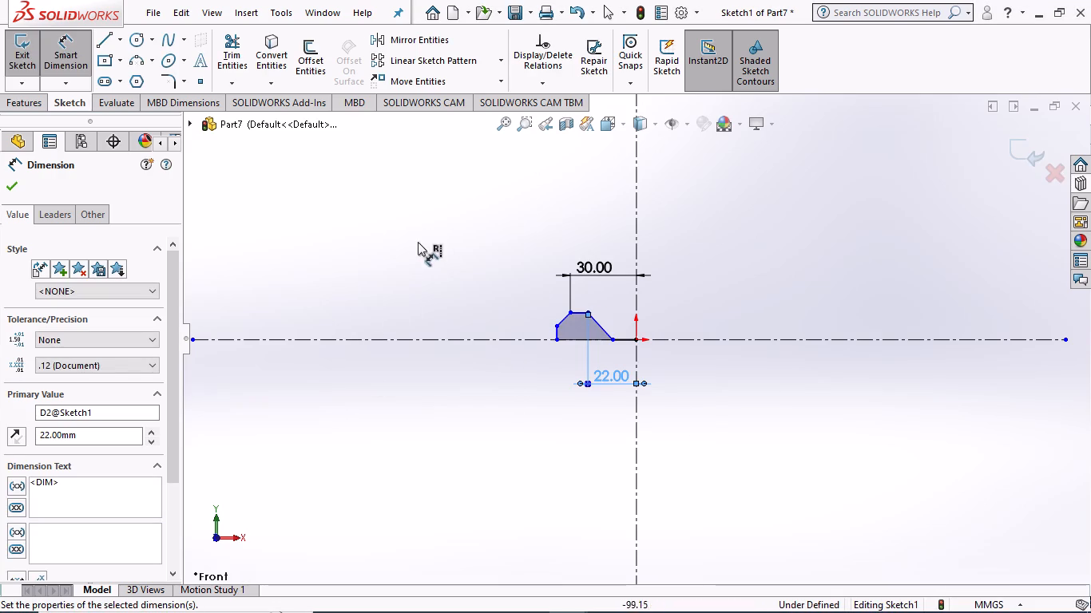
pyautogui.click(448, 184)
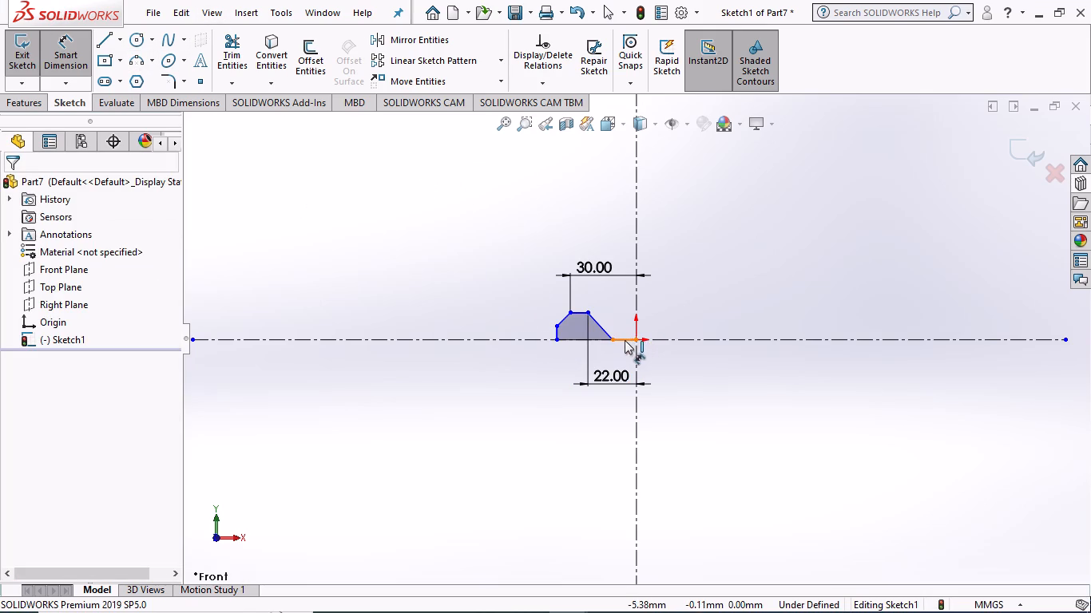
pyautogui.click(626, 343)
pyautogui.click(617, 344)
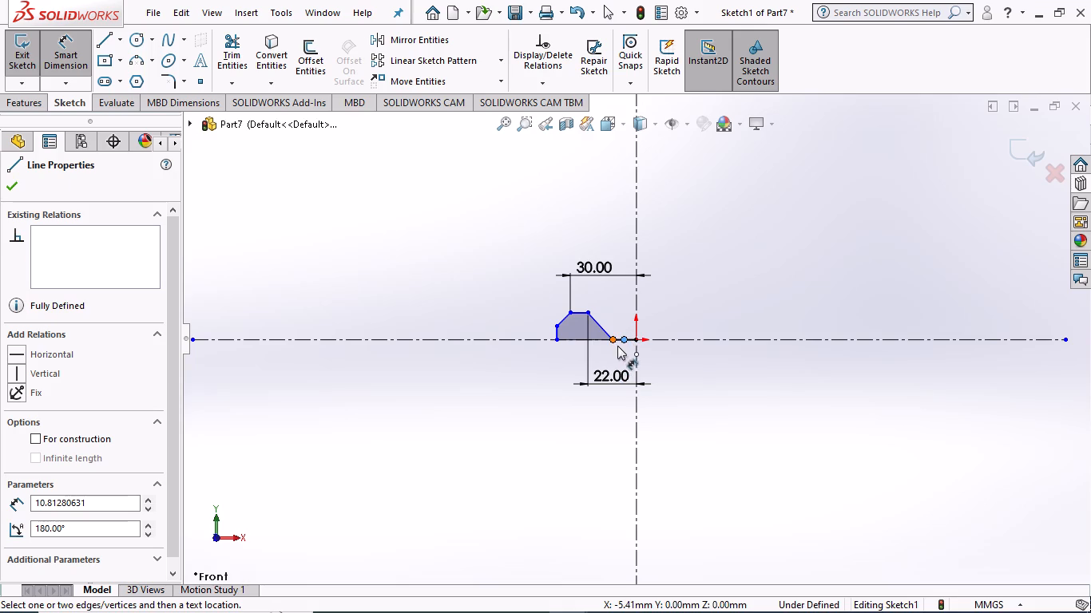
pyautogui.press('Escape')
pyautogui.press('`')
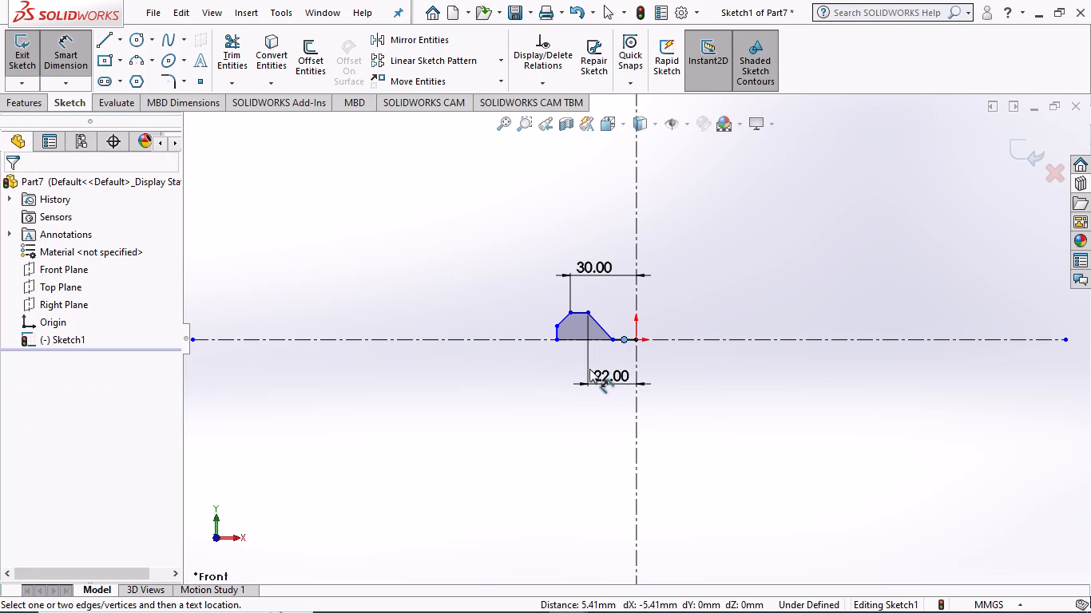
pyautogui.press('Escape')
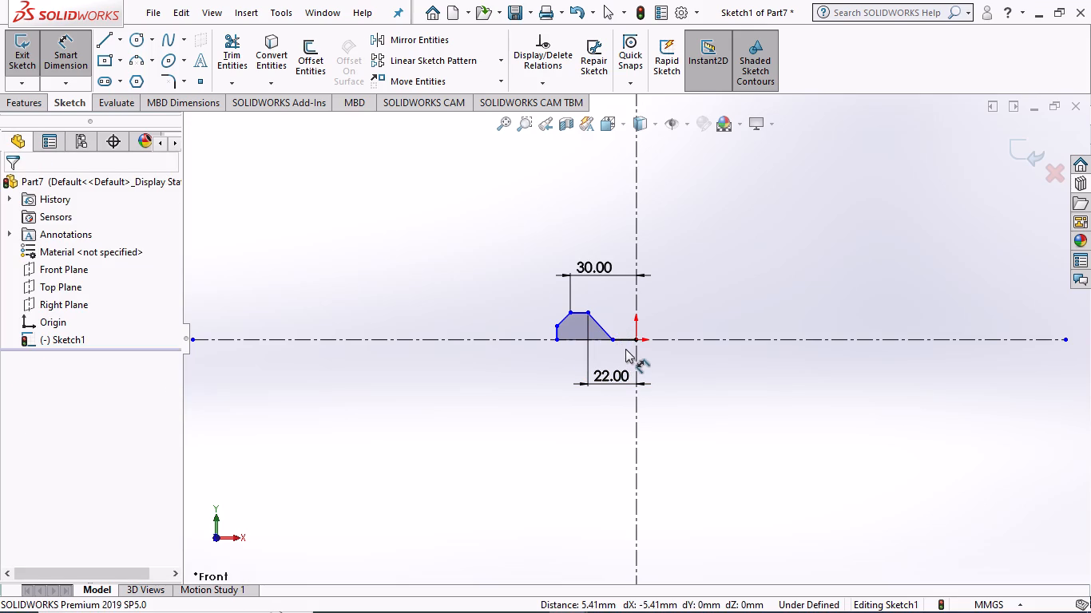
# Dimension the short horizontal line between the origin and the profile's base as 12 mm long.
pyautogui.click(625, 344)
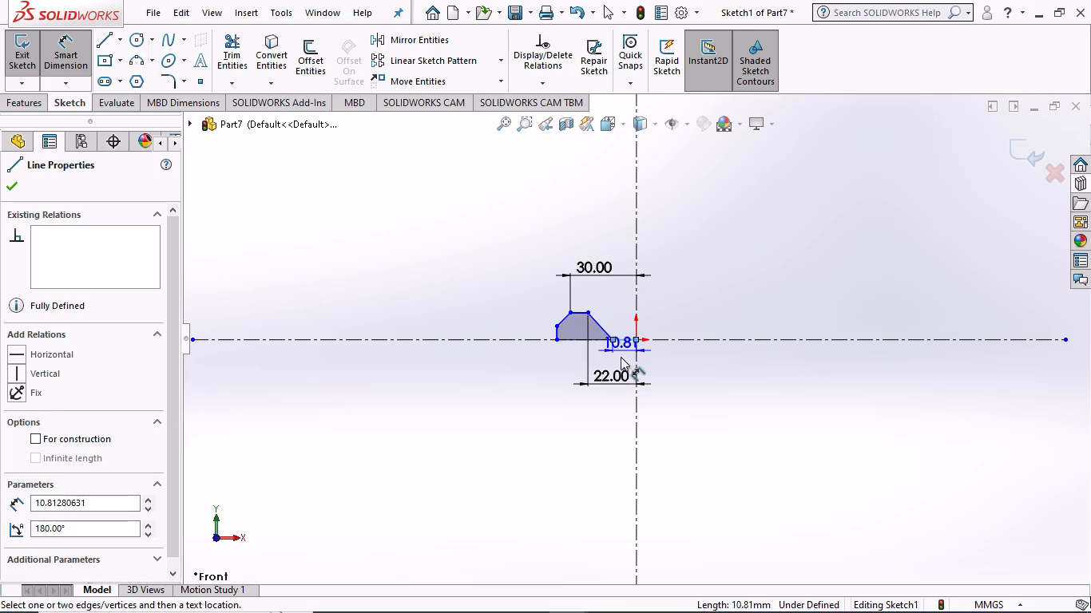
pyautogui.click(617, 304)
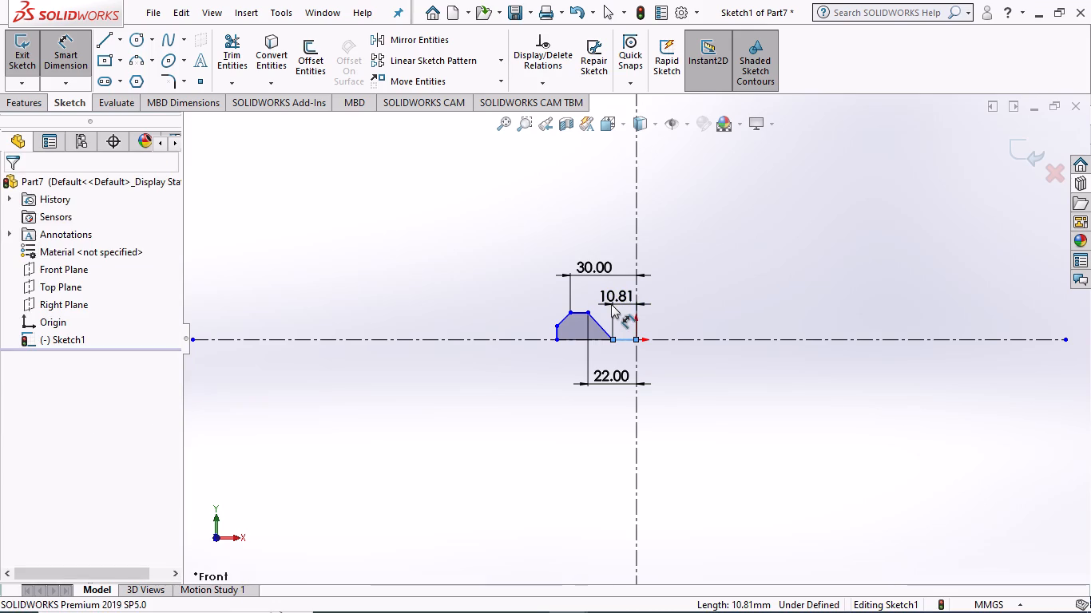
pyautogui.write('12')
pyautogui.press('Return')
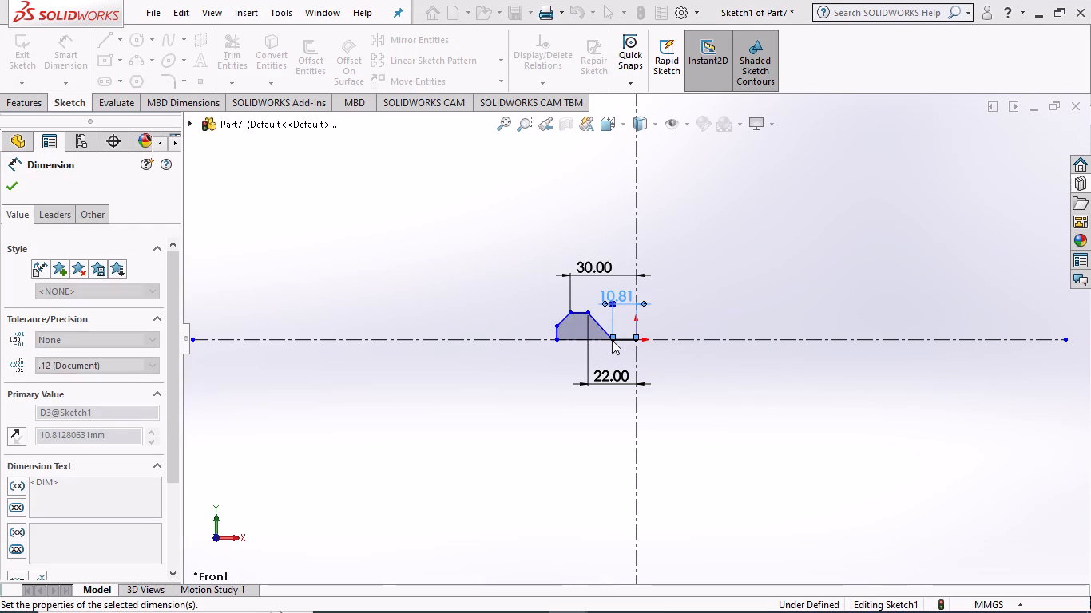
pyautogui.click(529, 287)
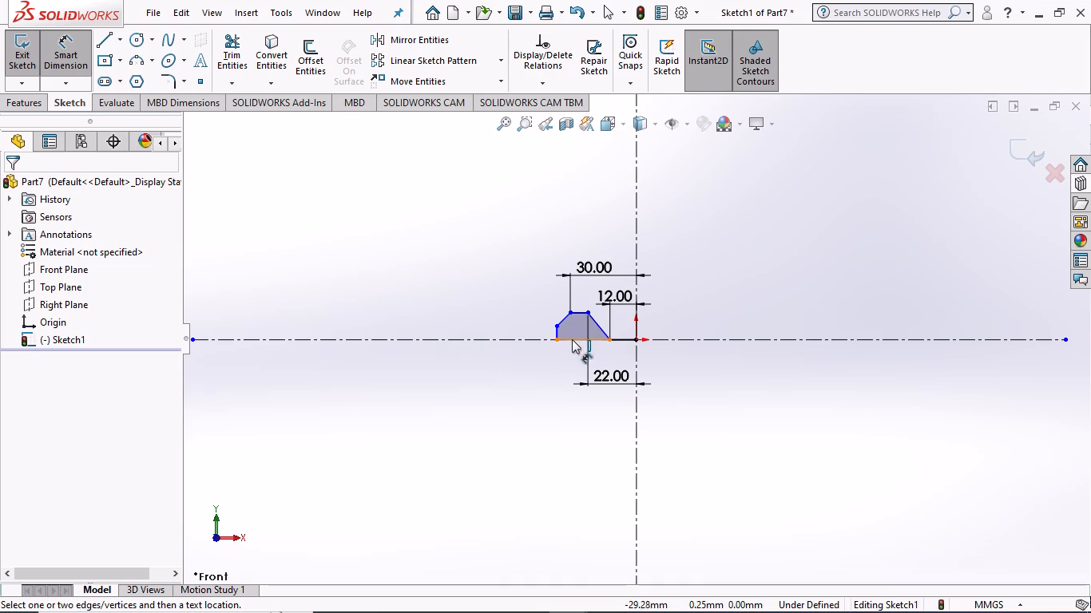
# Dimension the length of the profile's short vertical edge, keeping the drawn size.
pyautogui.scroll(-2, 581, 334)
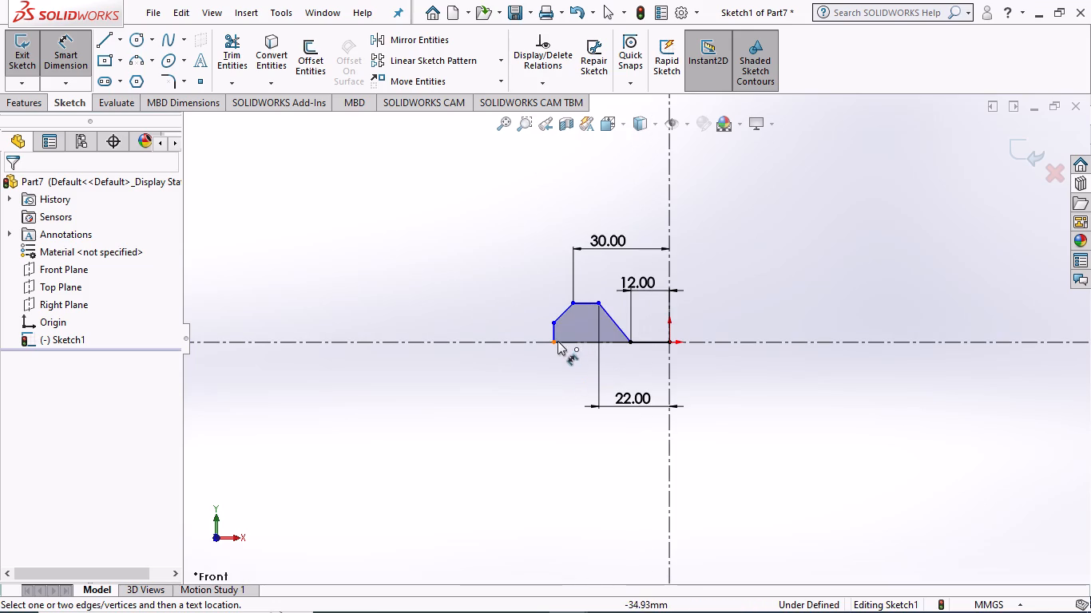
pyautogui.click(550, 333)
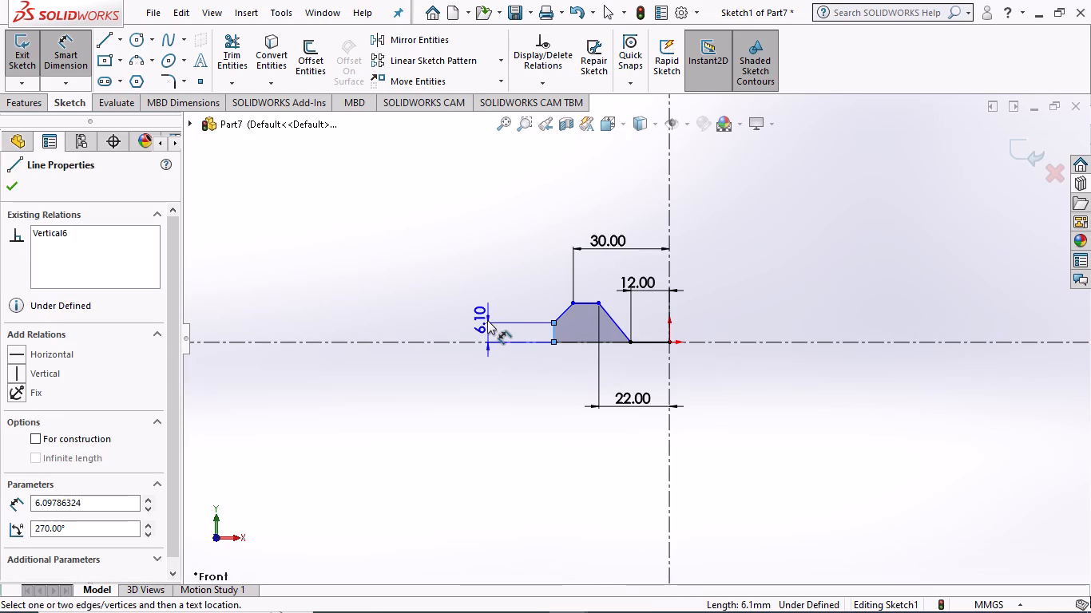
pyautogui.click(493, 326)
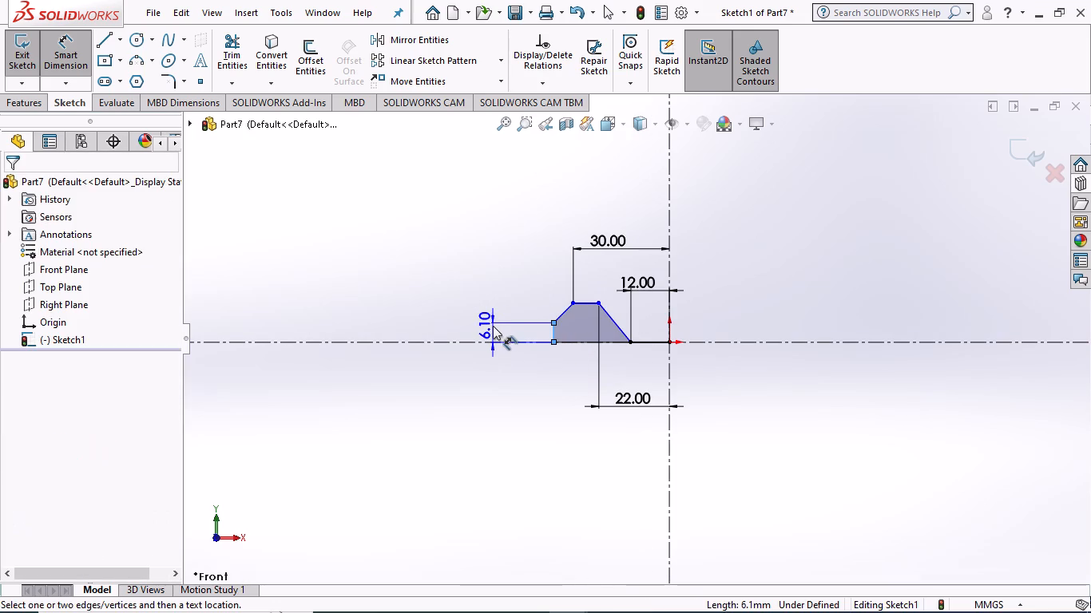
pyautogui.click(407, 272)
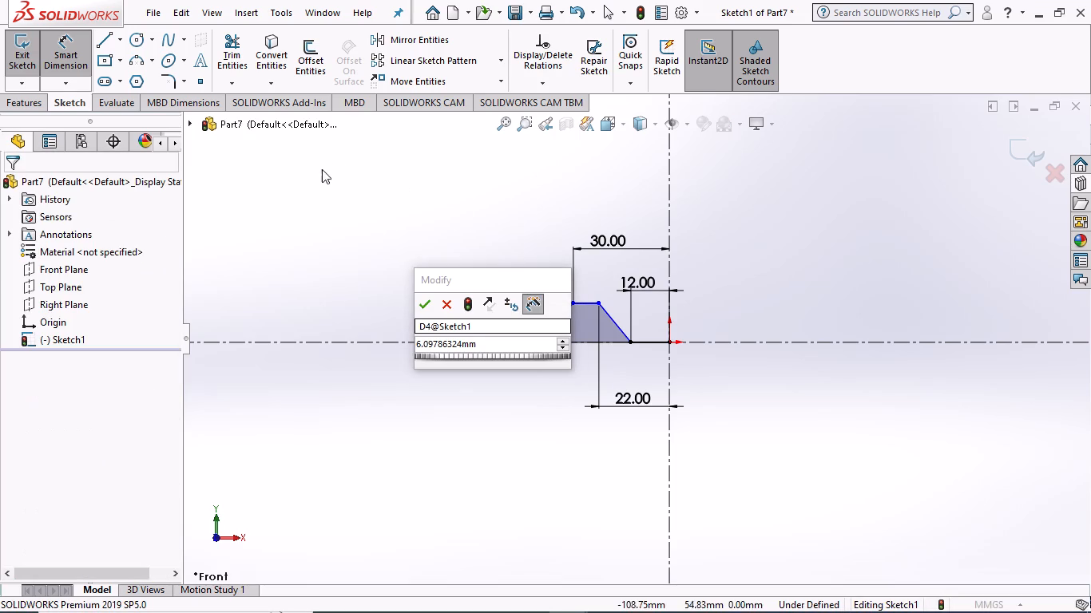
pyautogui.moveTo(349, 186); pyautogui.dragTo(354, 195)
pyautogui.click(427, 299)
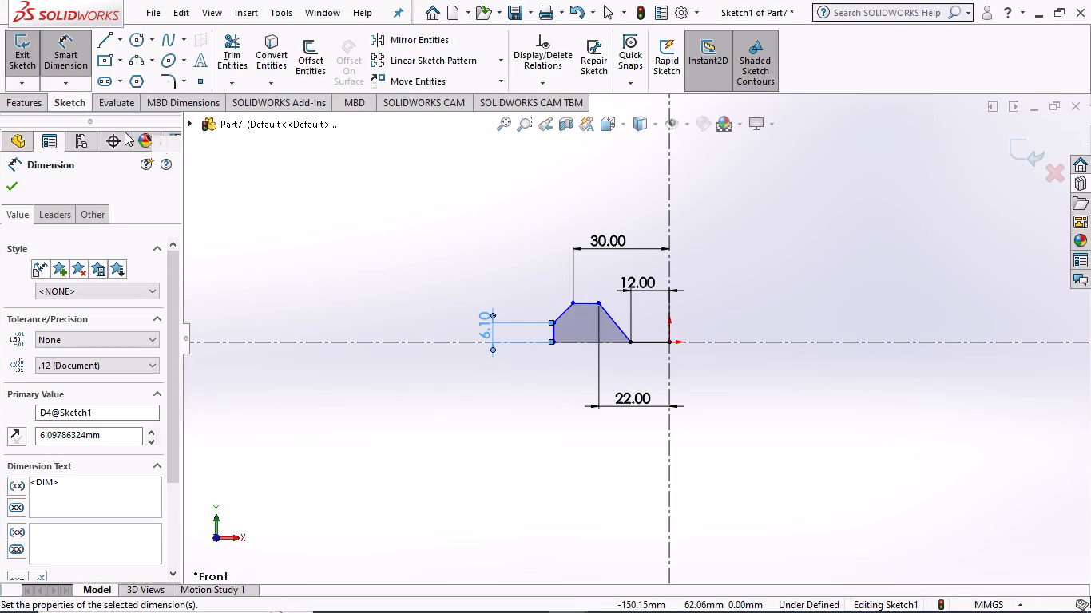
# Dimension the length of the sloped edge above the short vertical edge, keeping the drawn size.
pyautogui.click(563, 314)
pyautogui.click(484, 265)
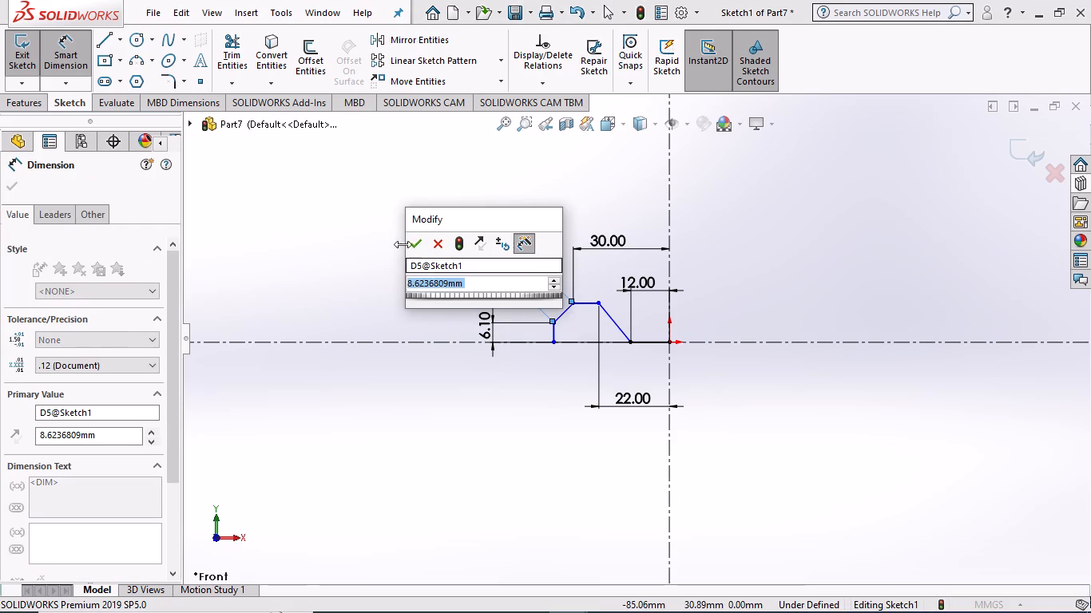
pyautogui.click(410, 244)
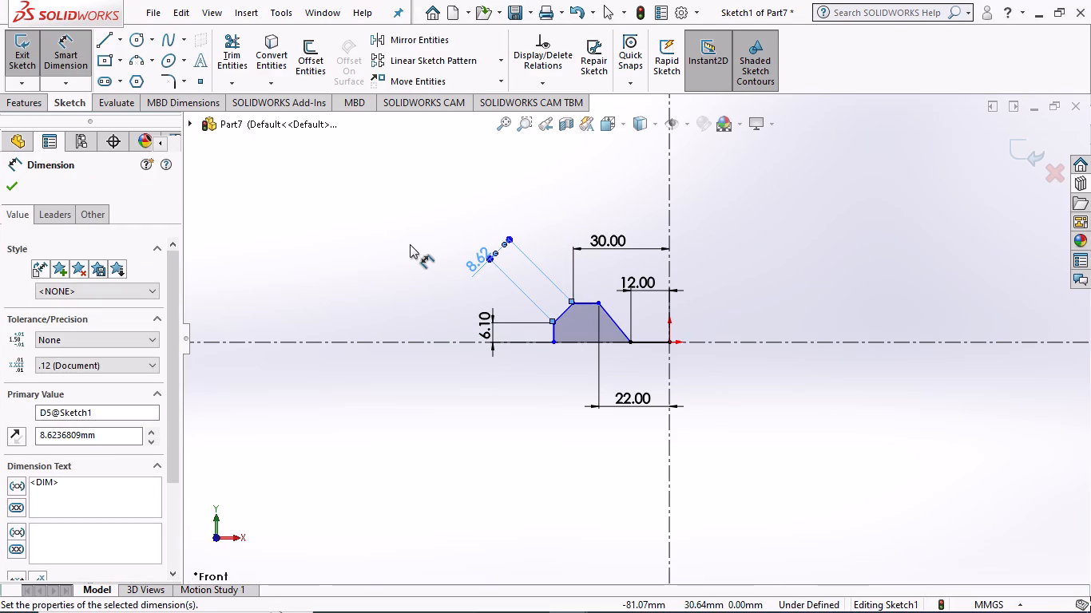
pyautogui.click(410, 255)
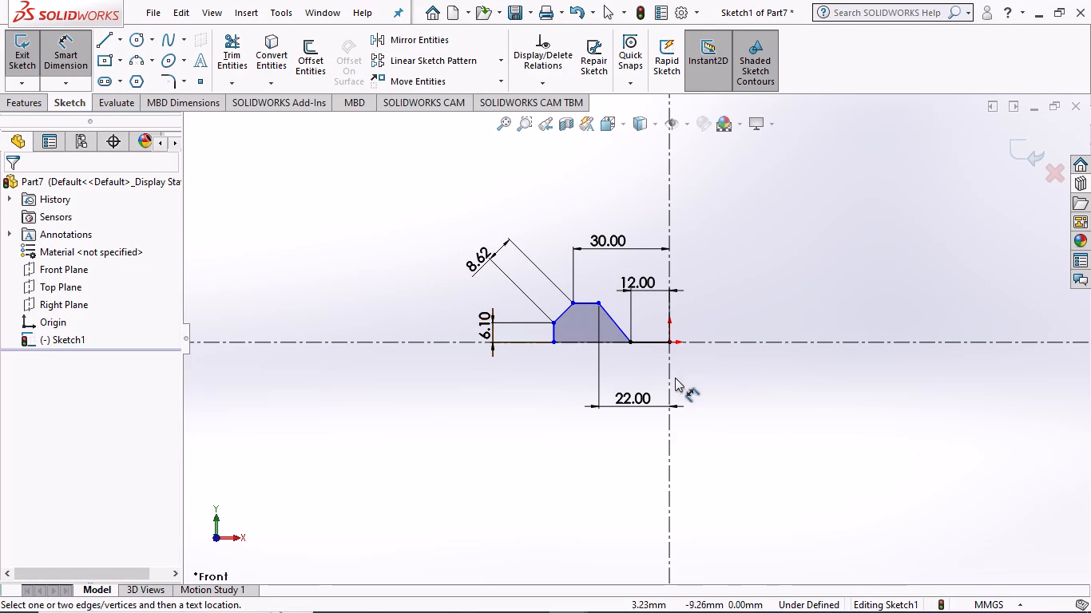
# Dimension the distance from the profile's lower-left corner to the origin, keeping the drawn size.
pyautogui.click(553, 340)
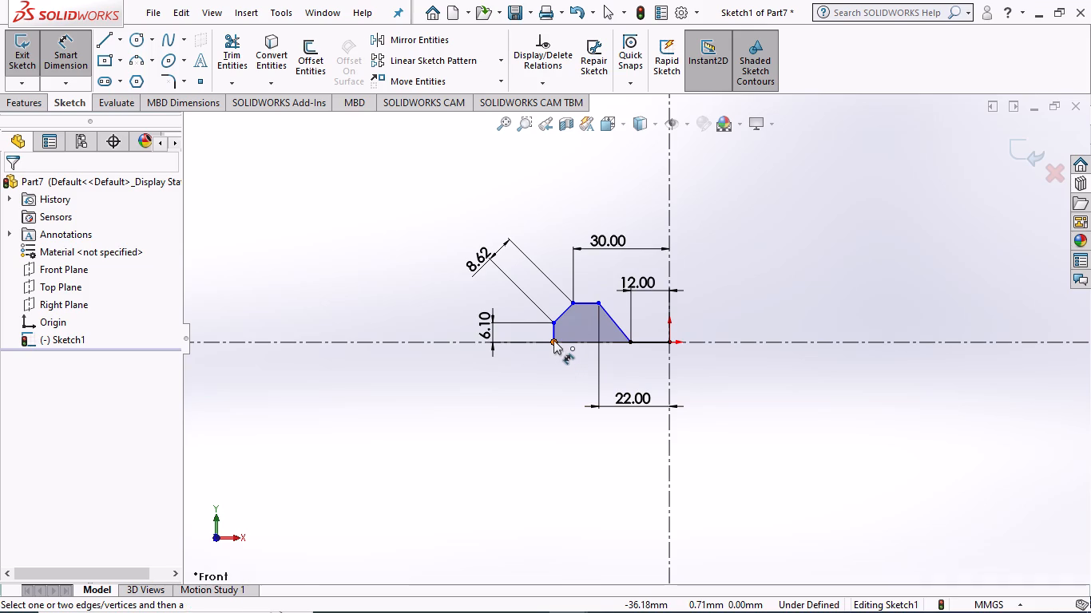
pyautogui.click(668, 340)
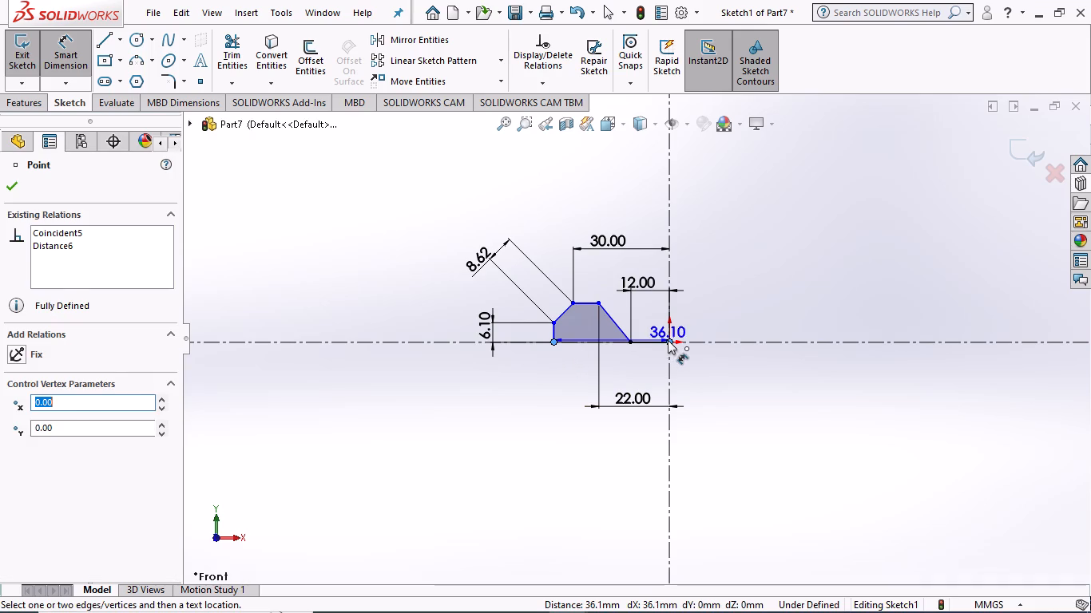
pyautogui.click(643, 376)
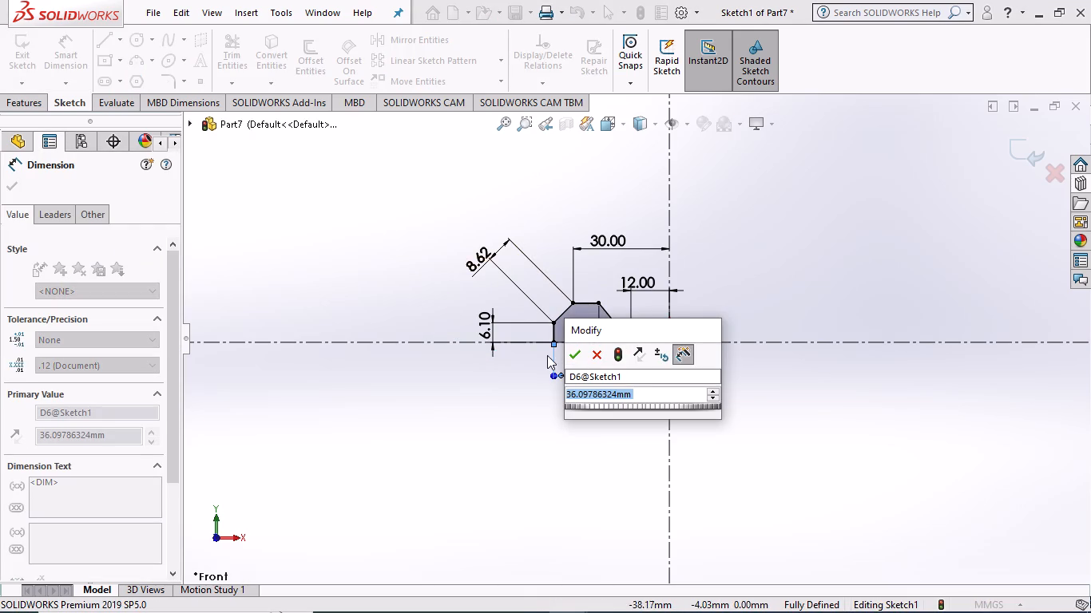
pyautogui.click(573, 353)
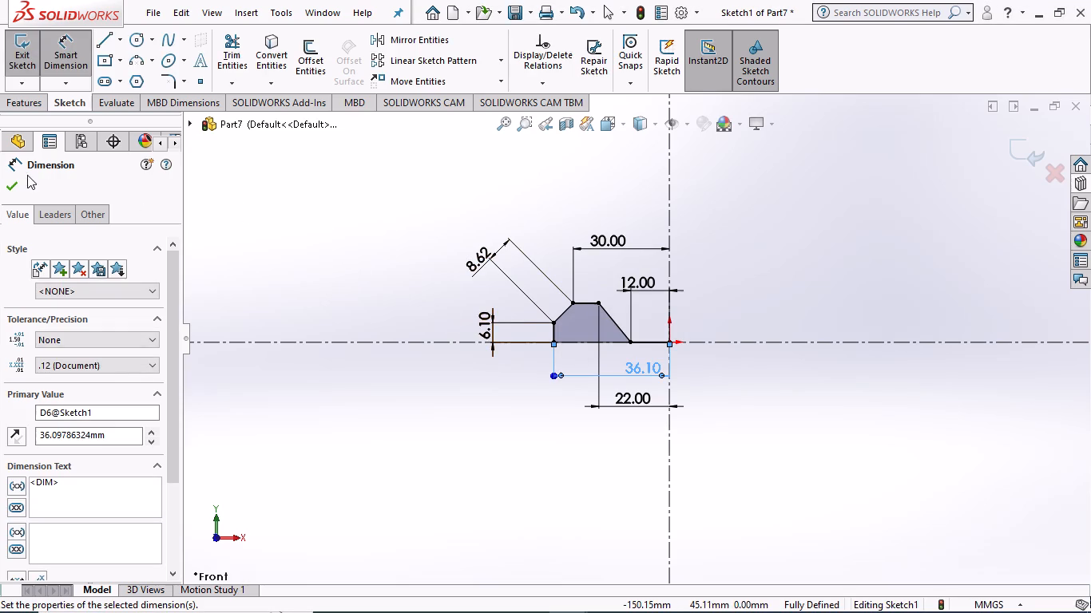
pyautogui.click(5, 184)
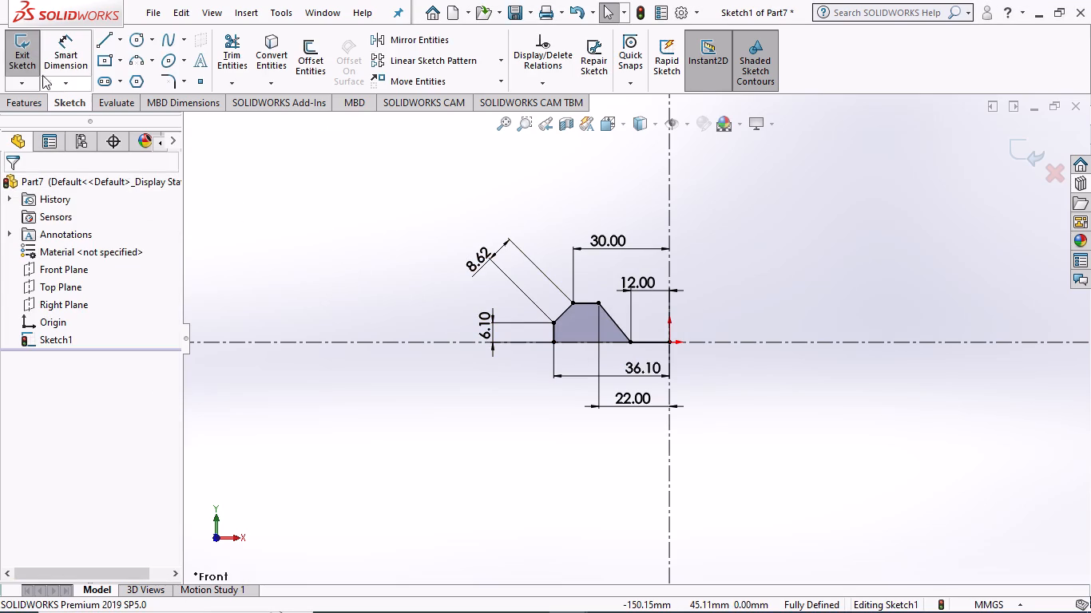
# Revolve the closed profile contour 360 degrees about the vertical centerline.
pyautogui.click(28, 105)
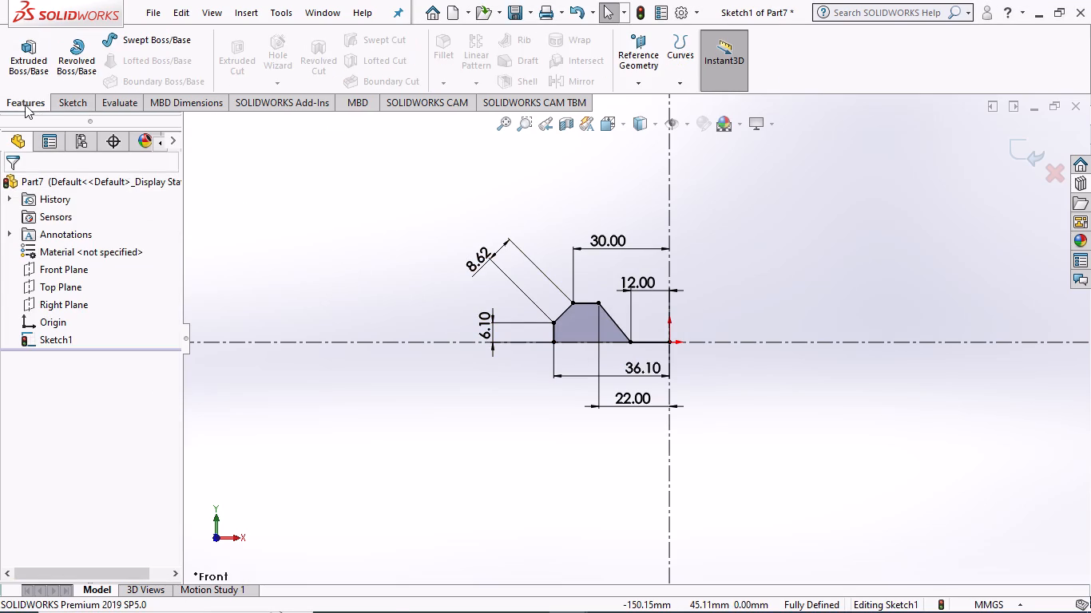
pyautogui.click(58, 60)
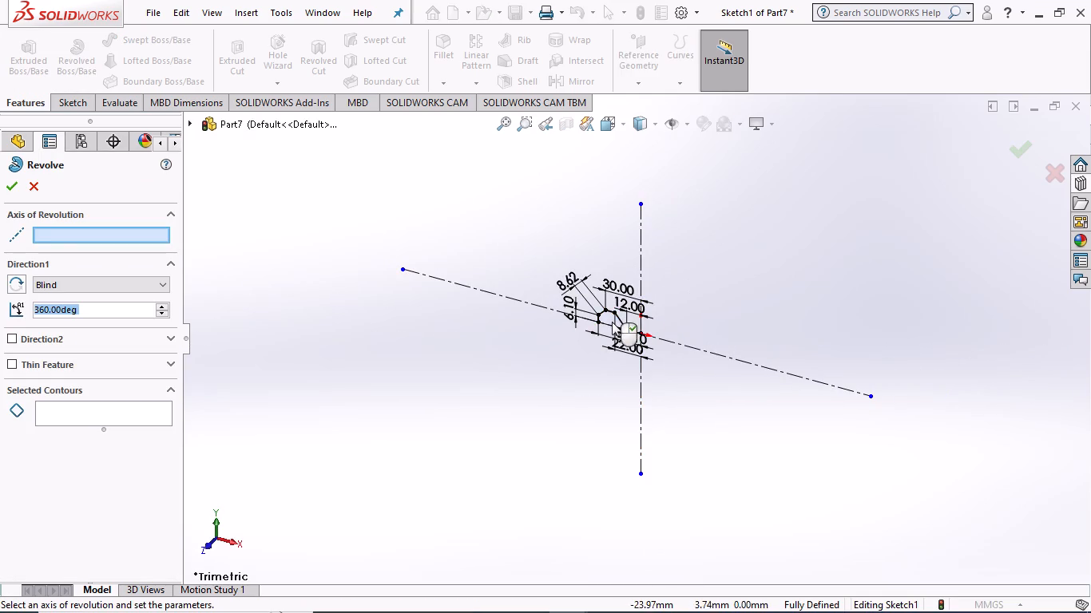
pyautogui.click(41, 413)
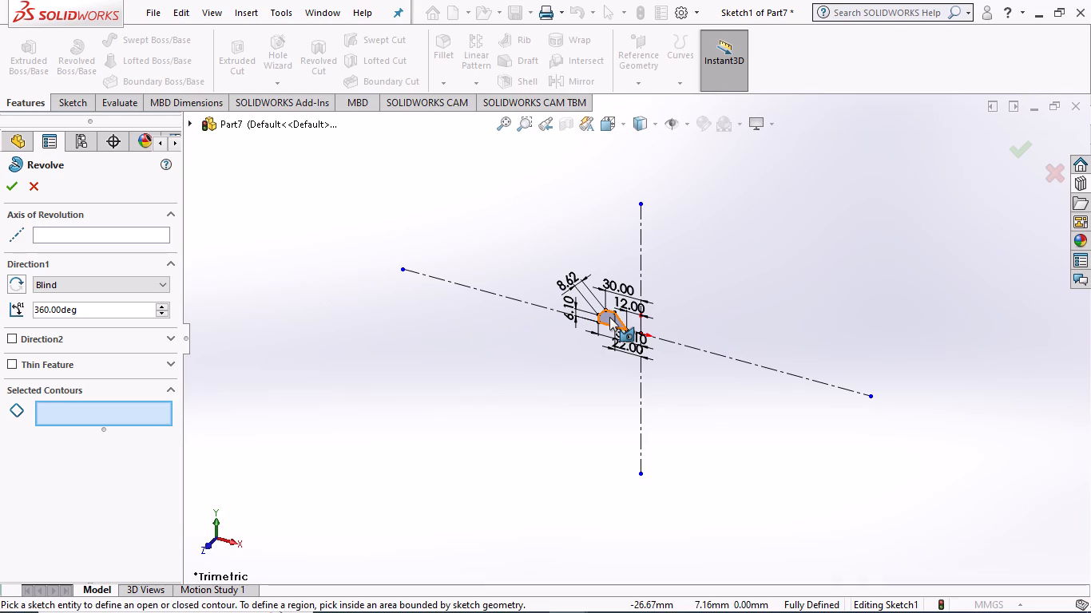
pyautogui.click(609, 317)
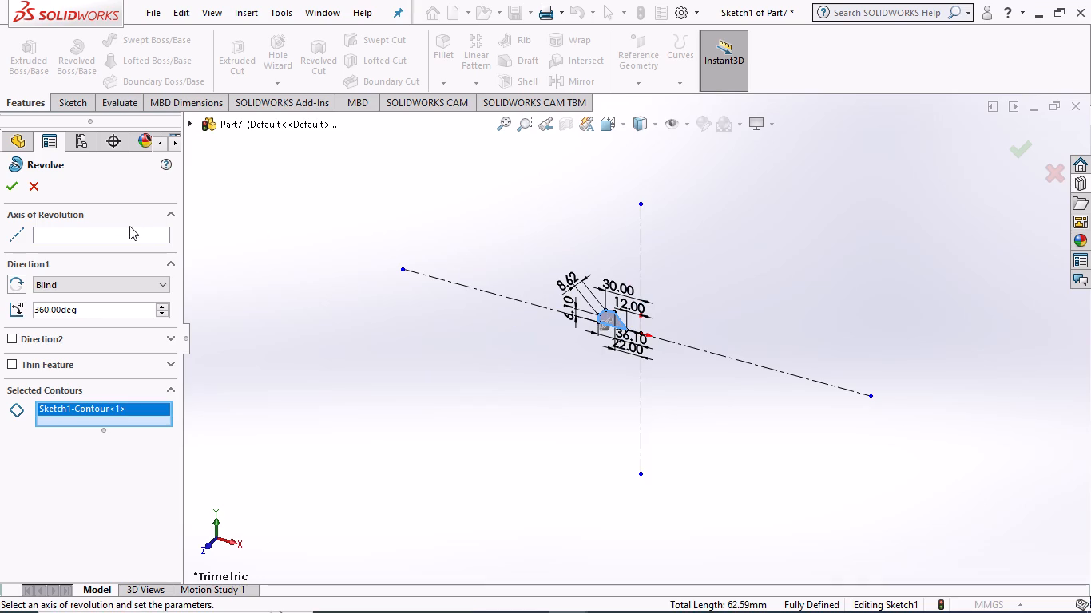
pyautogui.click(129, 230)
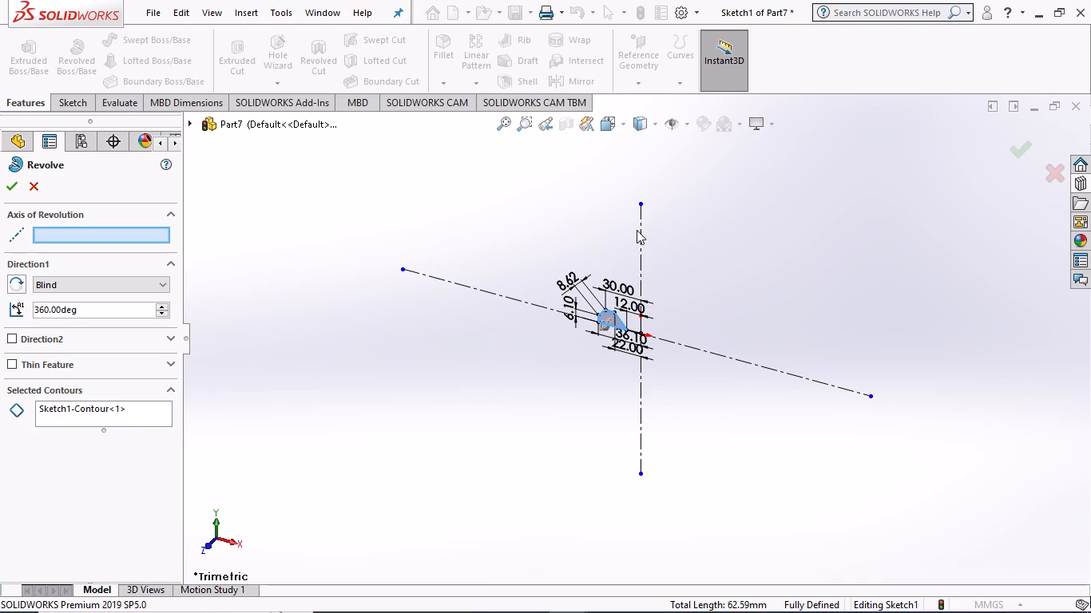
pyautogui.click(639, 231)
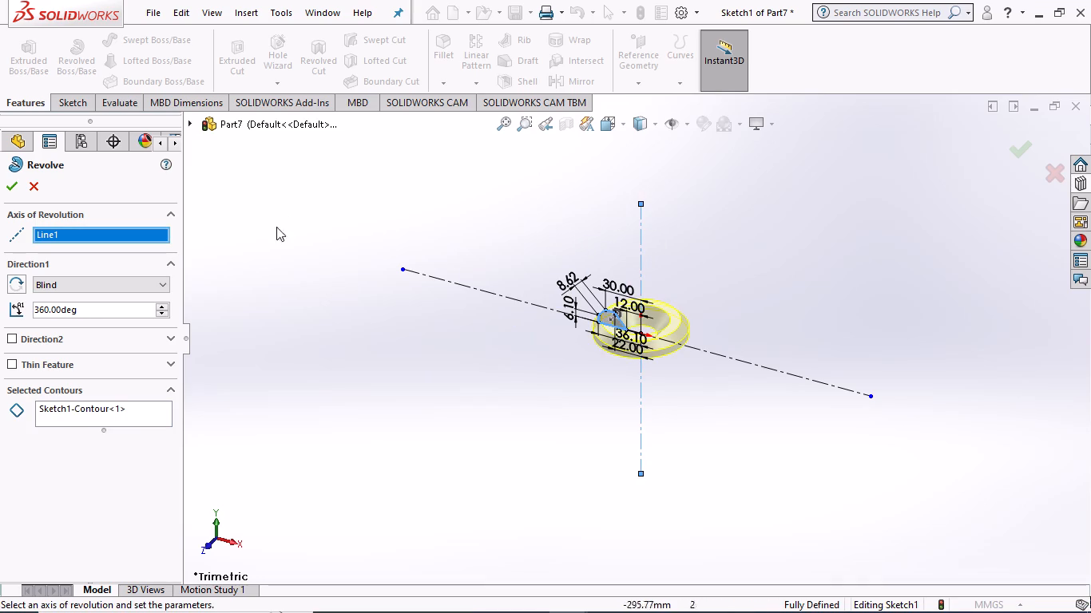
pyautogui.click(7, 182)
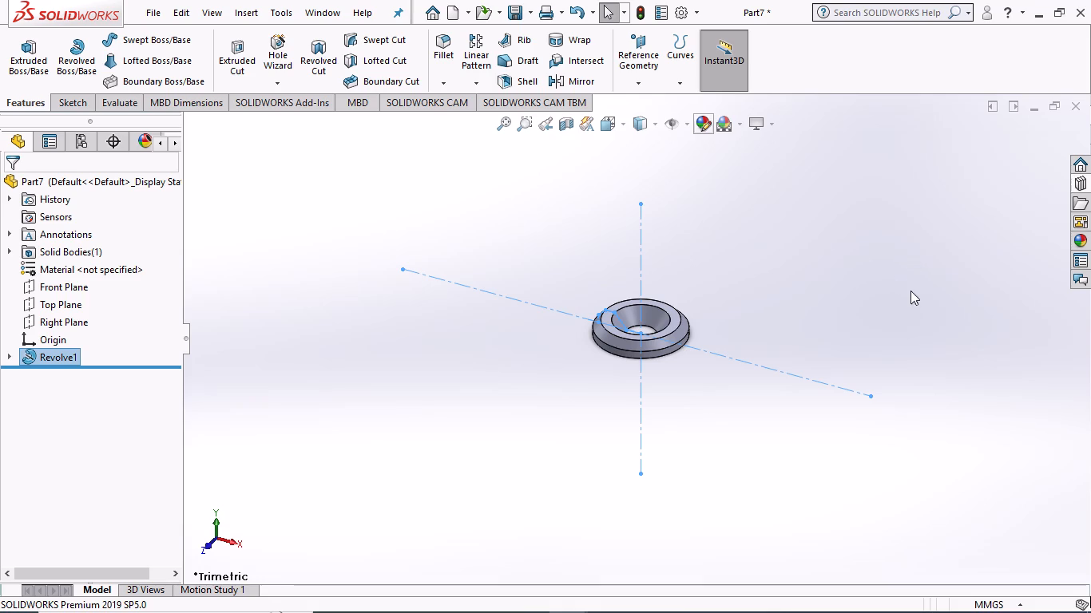
# Examine the revolved ring from above, from the side and from its underside.
pyautogui.scroll(-3, 719, 379)
pyautogui.middleClick(718, 380)
pyautogui.scroll(4, 718, 381)
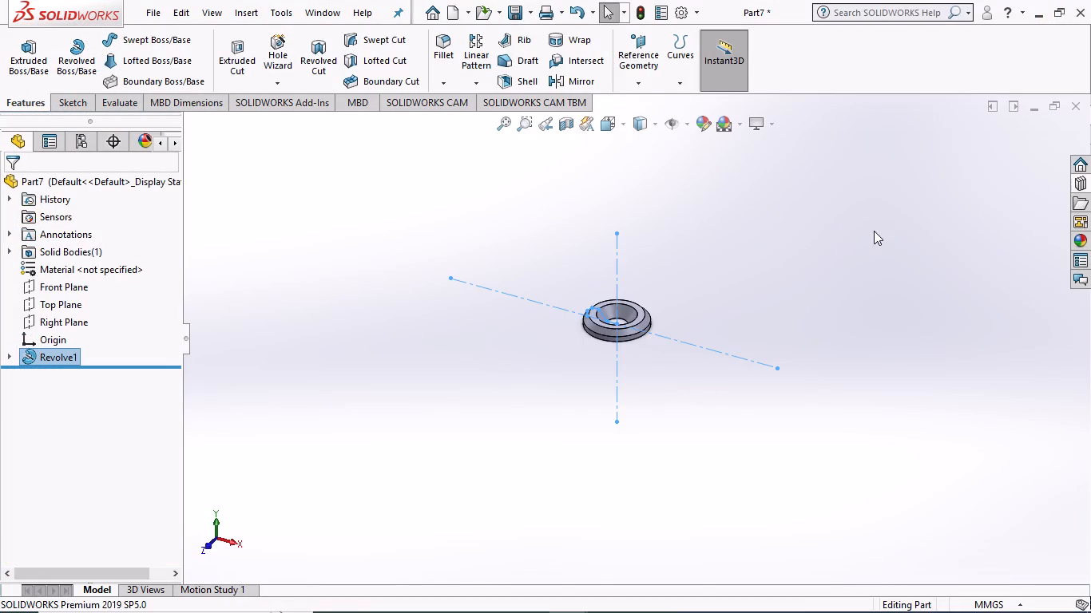
pyautogui.scroll(-2, 704, 279)
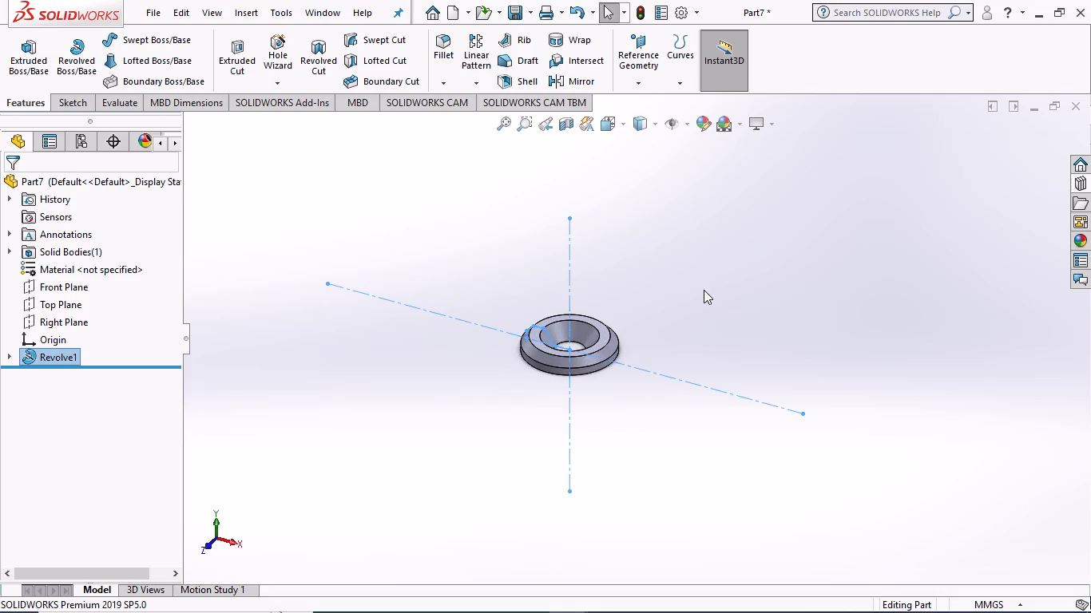
pyautogui.scroll(-2, 474, 296)
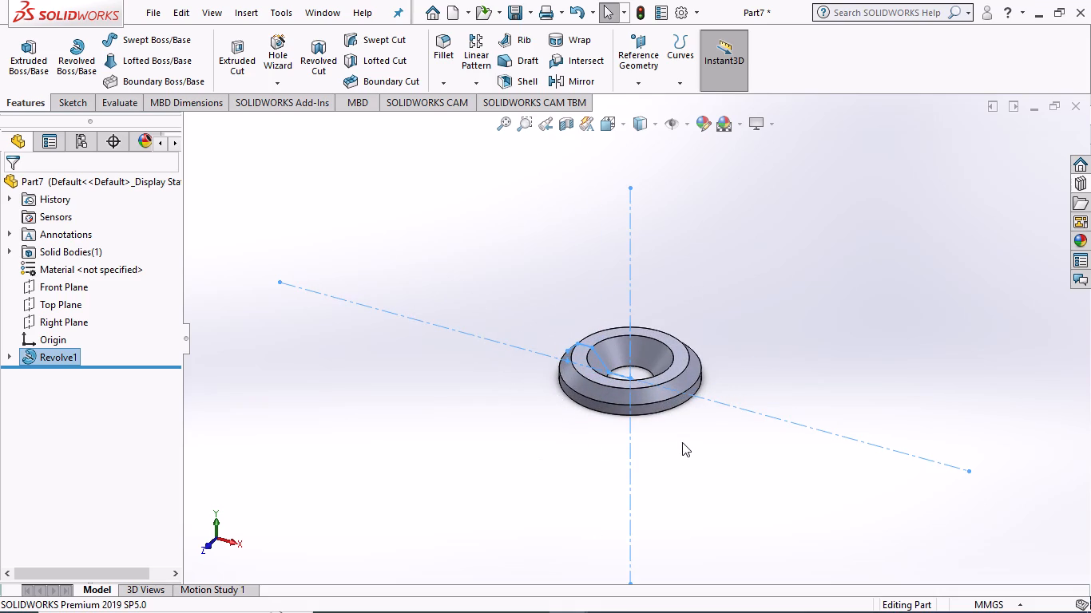
pyautogui.scroll(1, 686, 445)
pyautogui.moveTo(681, 445); pyautogui.dragTo(749, 418, button='middle')
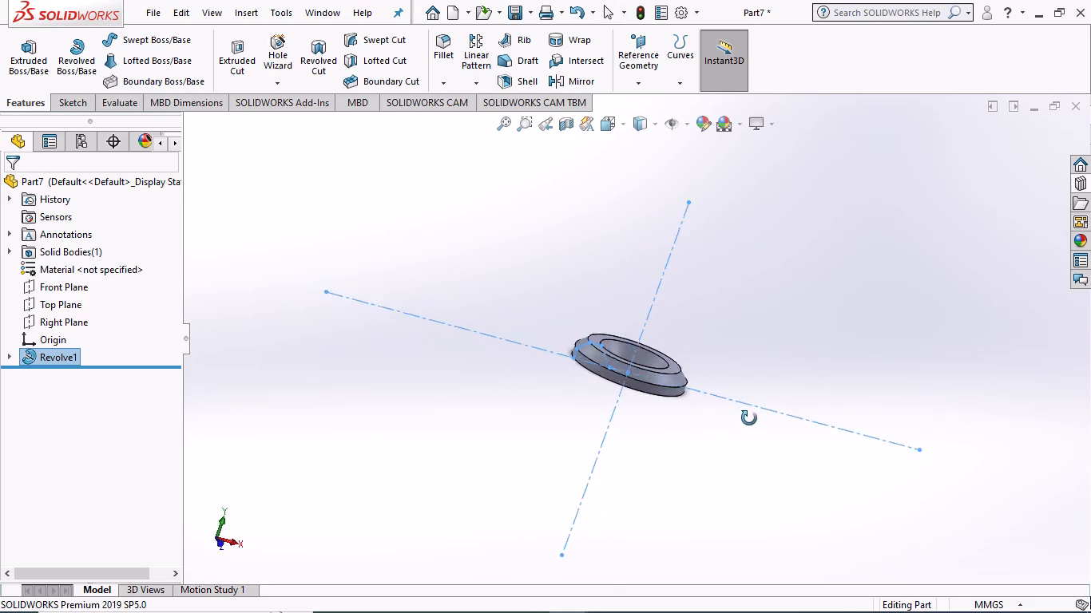
pyautogui.moveTo(749, 418); pyautogui.dragTo(579, 419, button='middle')
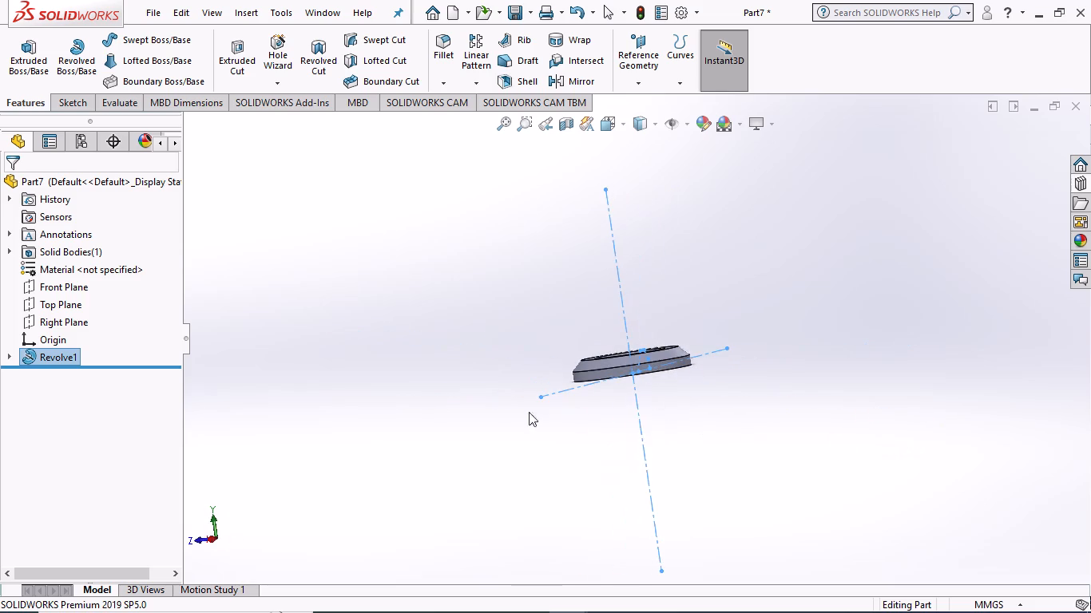
pyautogui.moveTo(454, 382); pyautogui.dragTo(448, 432, button='middle')
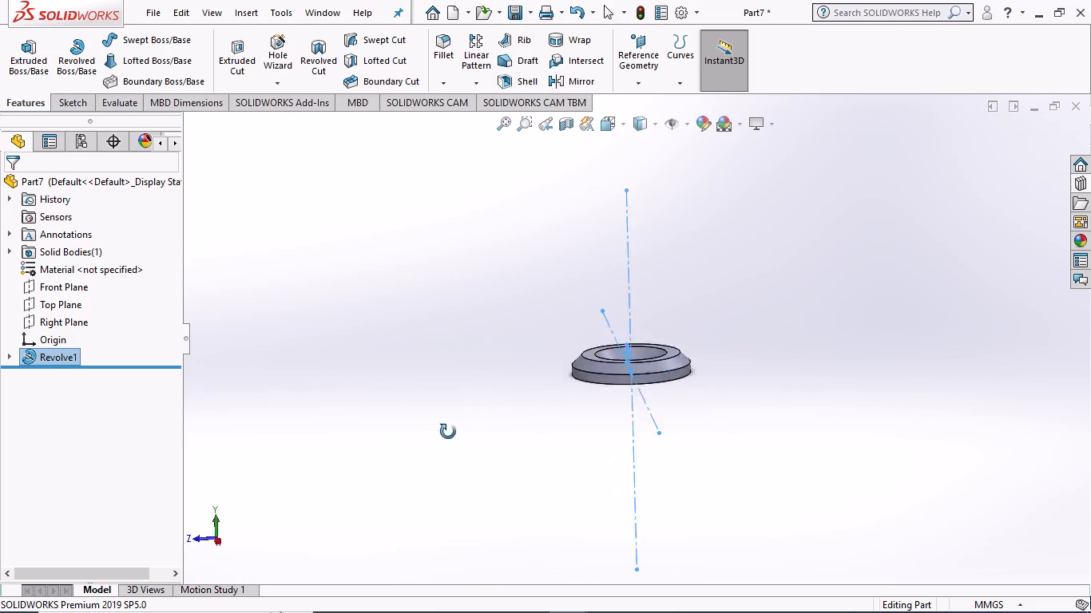
pyautogui.moveTo(448, 432); pyautogui.dragTo(799, 460, button='middle')
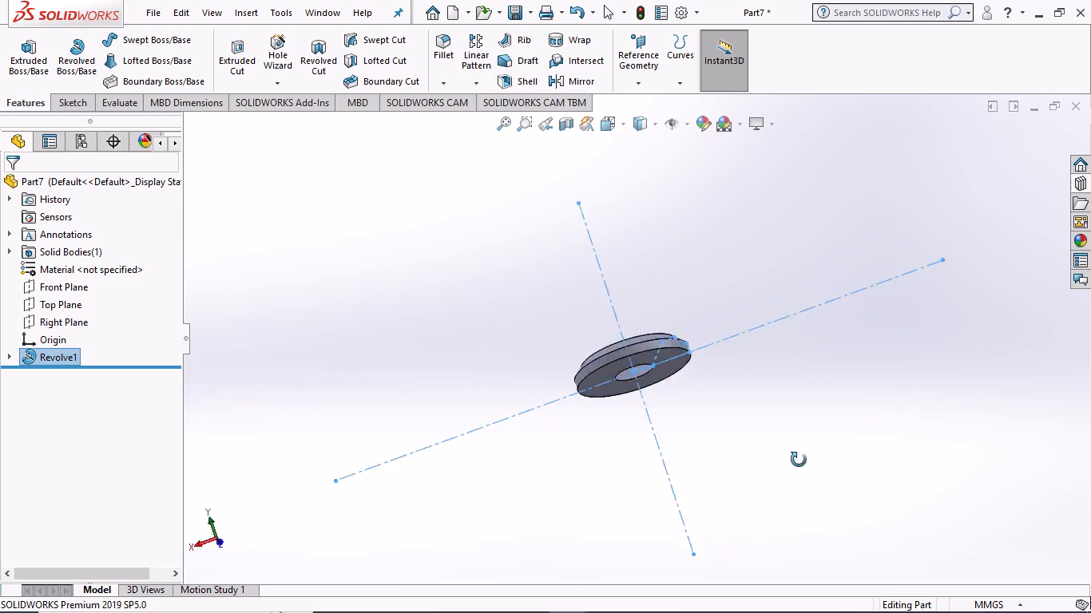
pyautogui.moveTo(799, 460); pyautogui.dragTo(1011, 404, button='middle')
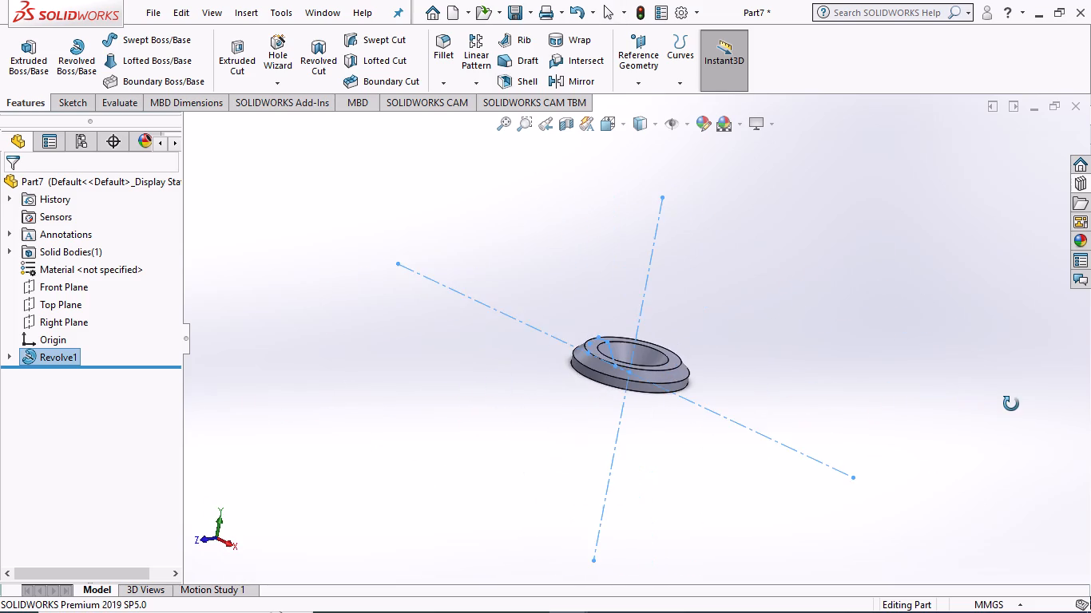
pyautogui.moveTo(1011, 404); pyautogui.dragTo(554, 391, button='middle')
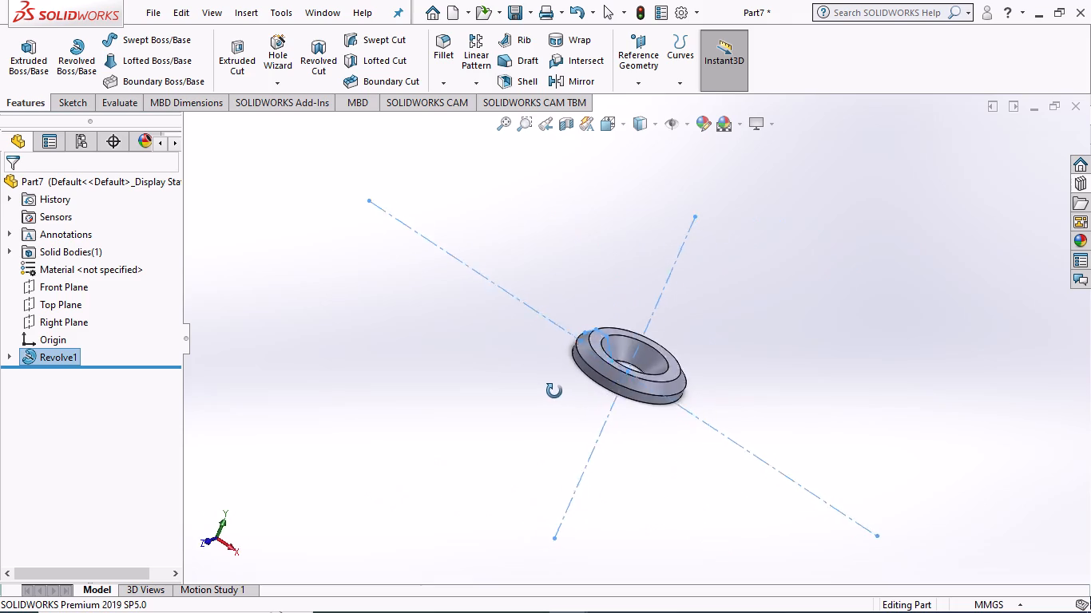
pyautogui.moveTo(554, 391); pyautogui.dragTo(593, 370, button='middle')
pyautogui.moveTo(797, 376); pyautogui.dragTo(796, 388, button='middle')
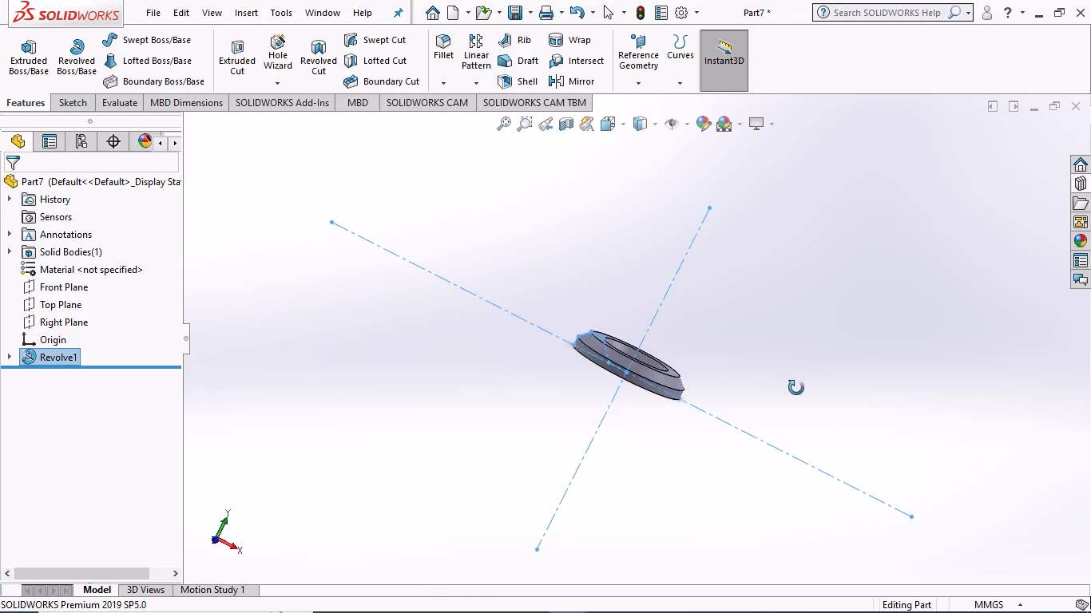
pyautogui.moveTo(796, 388); pyautogui.dragTo(484, 367, button='middle')
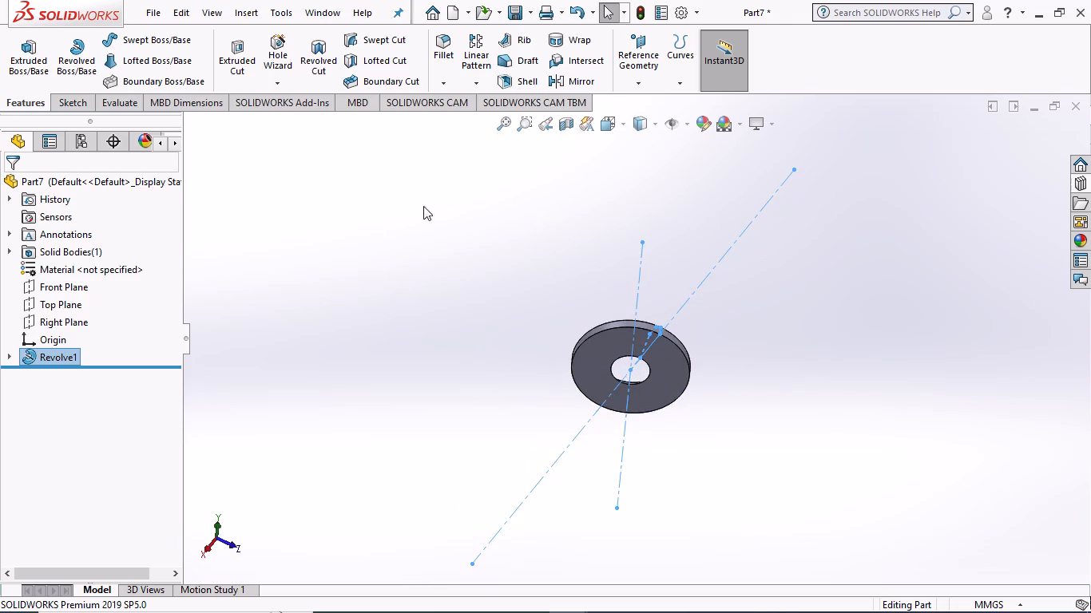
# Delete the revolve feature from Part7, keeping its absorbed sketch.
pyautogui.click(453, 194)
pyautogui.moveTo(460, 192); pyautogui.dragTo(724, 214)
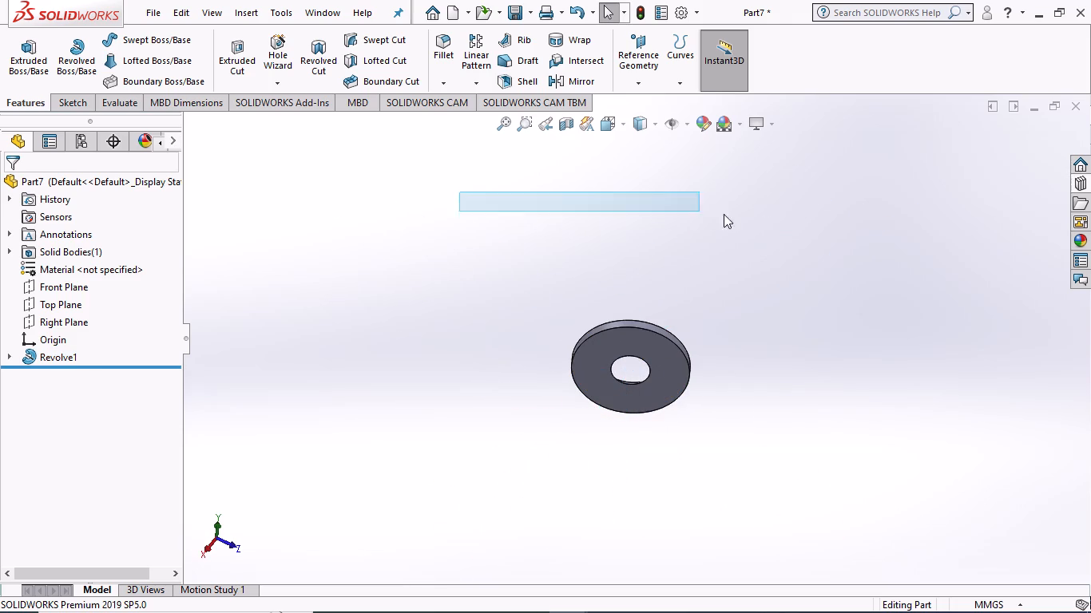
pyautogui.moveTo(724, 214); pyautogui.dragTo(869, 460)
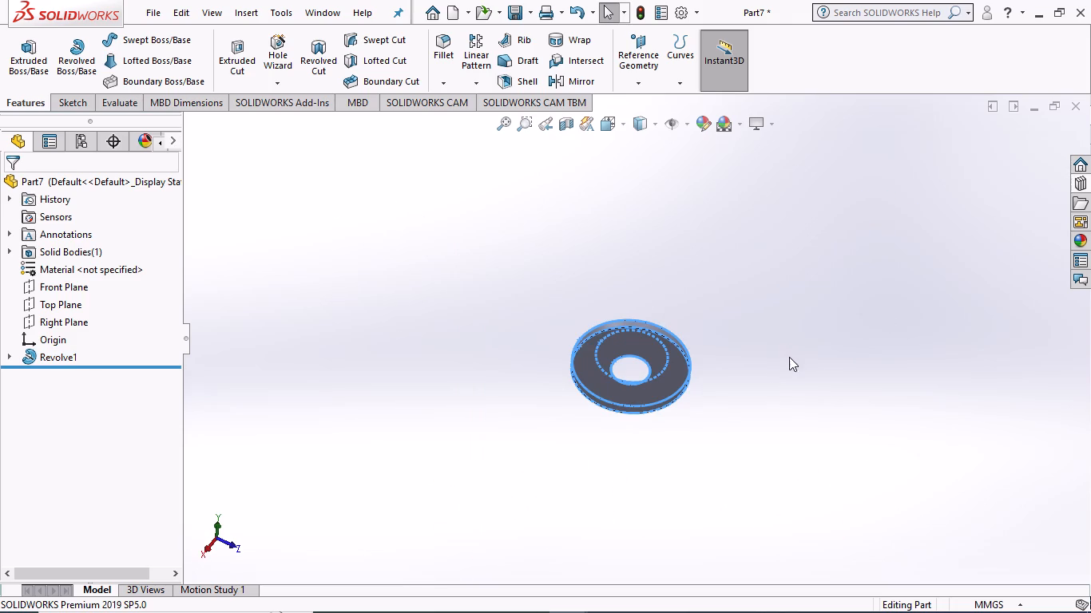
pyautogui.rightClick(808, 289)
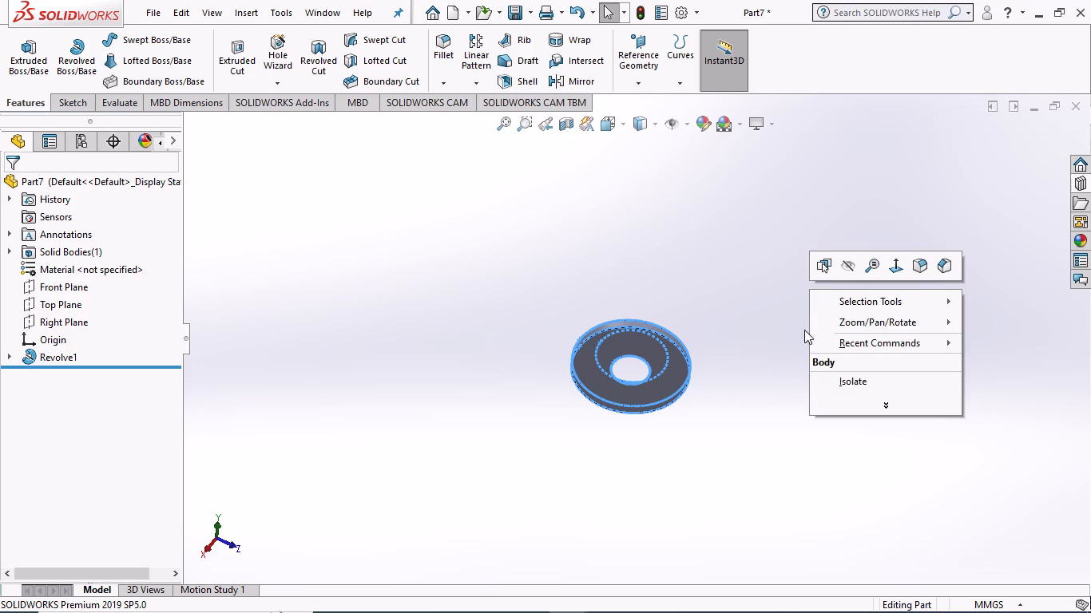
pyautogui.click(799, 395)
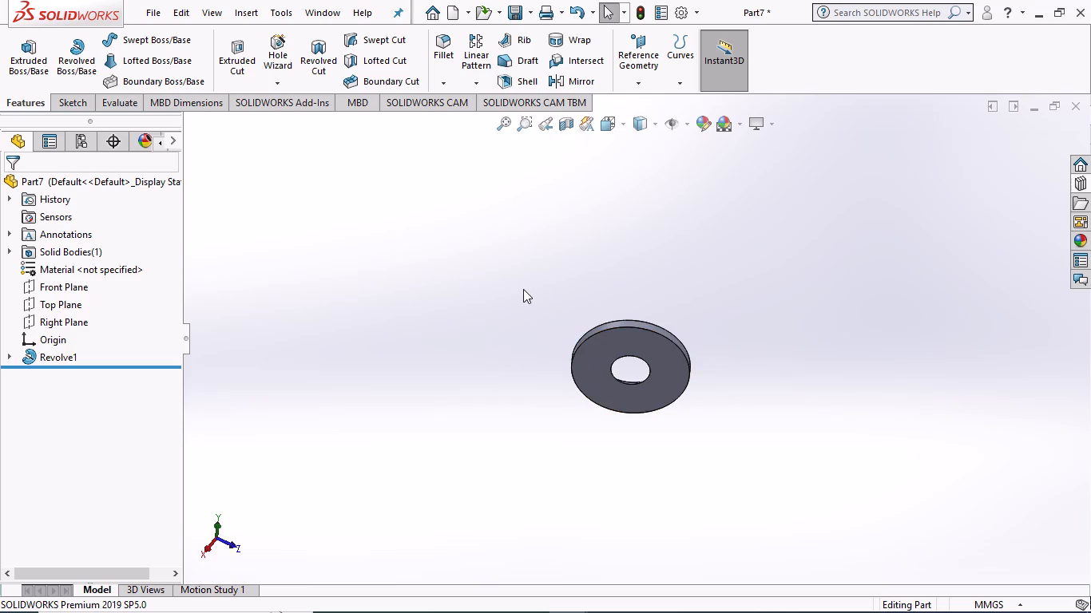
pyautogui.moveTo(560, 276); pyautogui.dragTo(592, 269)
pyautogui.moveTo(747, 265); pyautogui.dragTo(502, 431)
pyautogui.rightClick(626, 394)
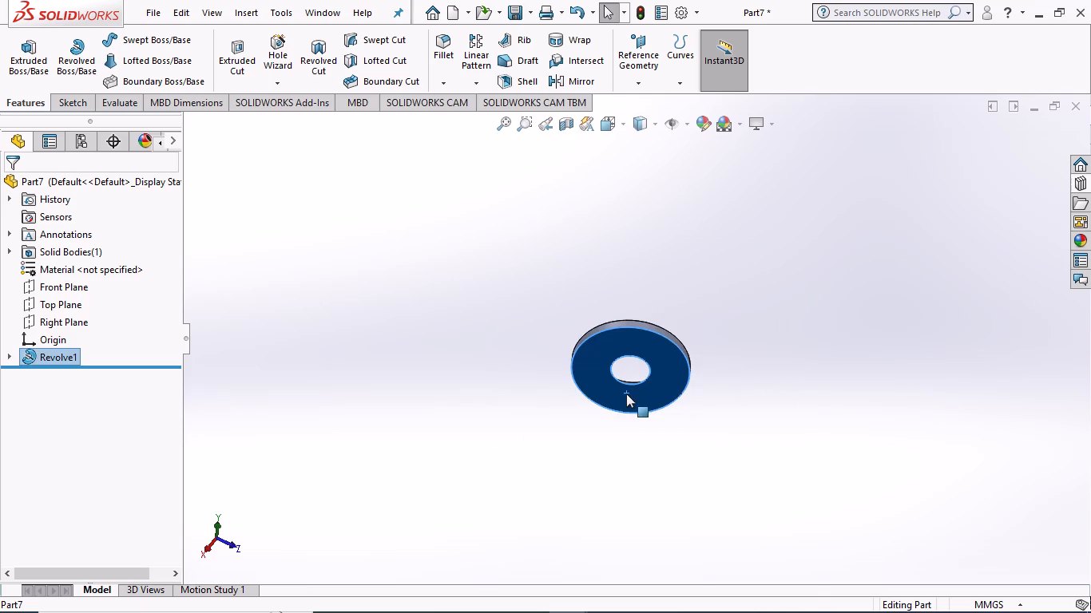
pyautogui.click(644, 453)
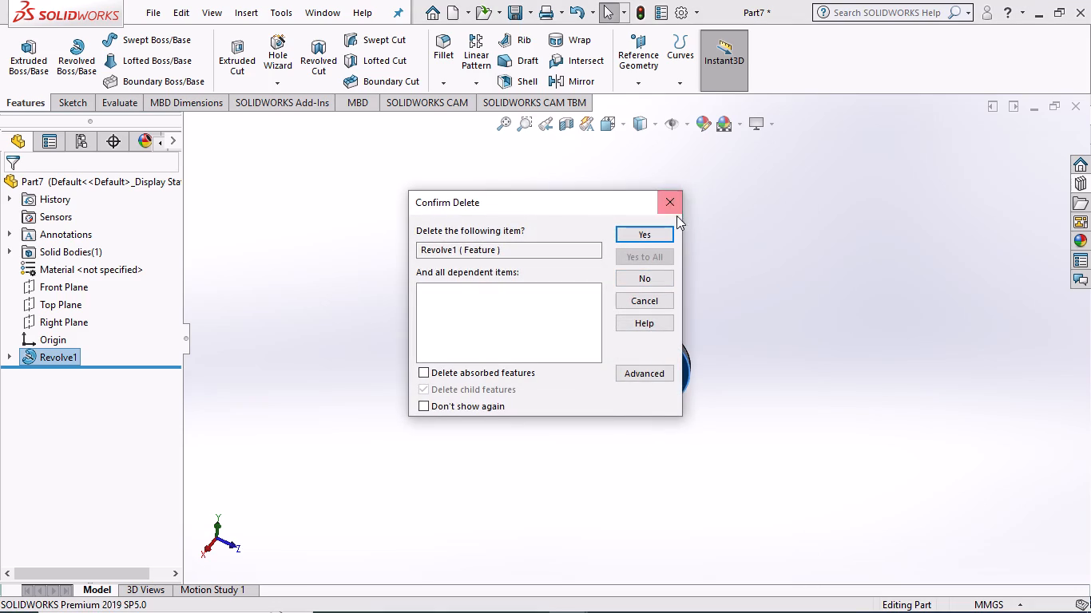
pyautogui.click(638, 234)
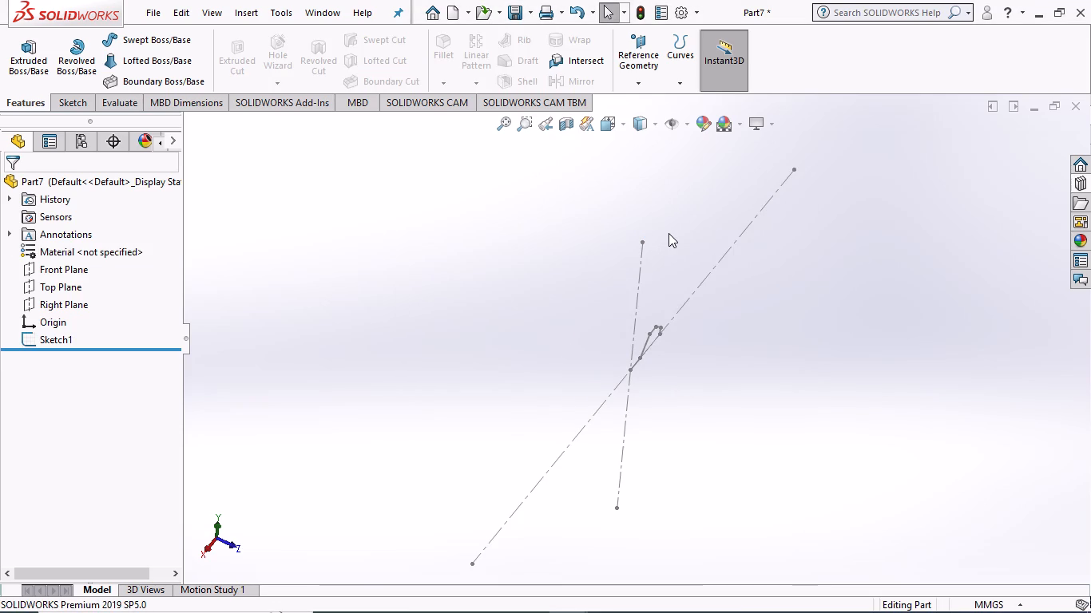
# Delete the remaining profile sketch, Sketch1, from Part7.
pyautogui.moveTo(549, 216); pyautogui.dragTo(845, 368)
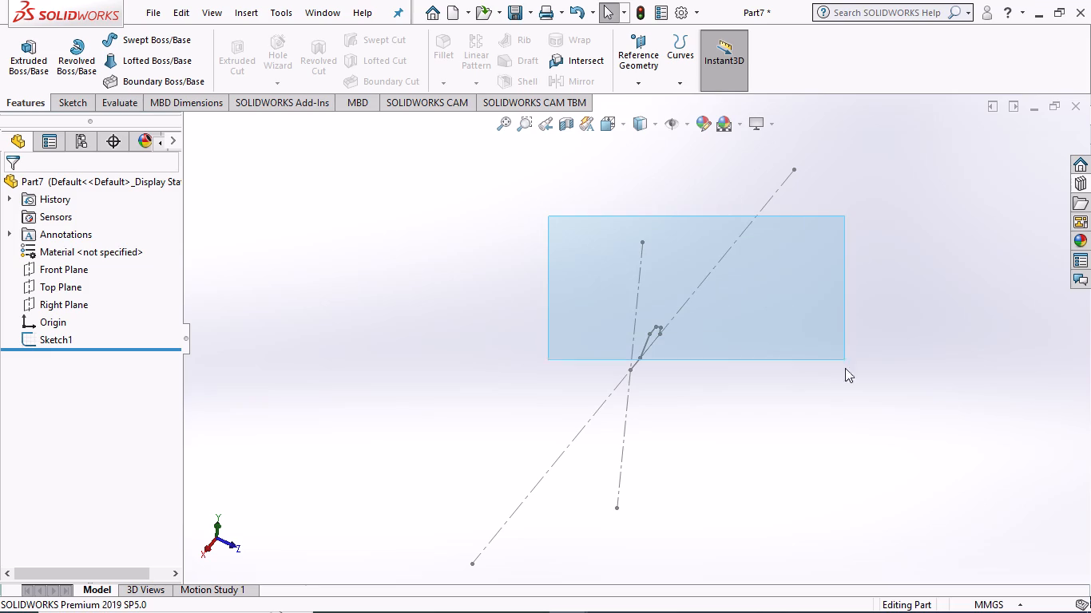
pyautogui.moveTo(845, 368); pyautogui.dragTo(743, 555)
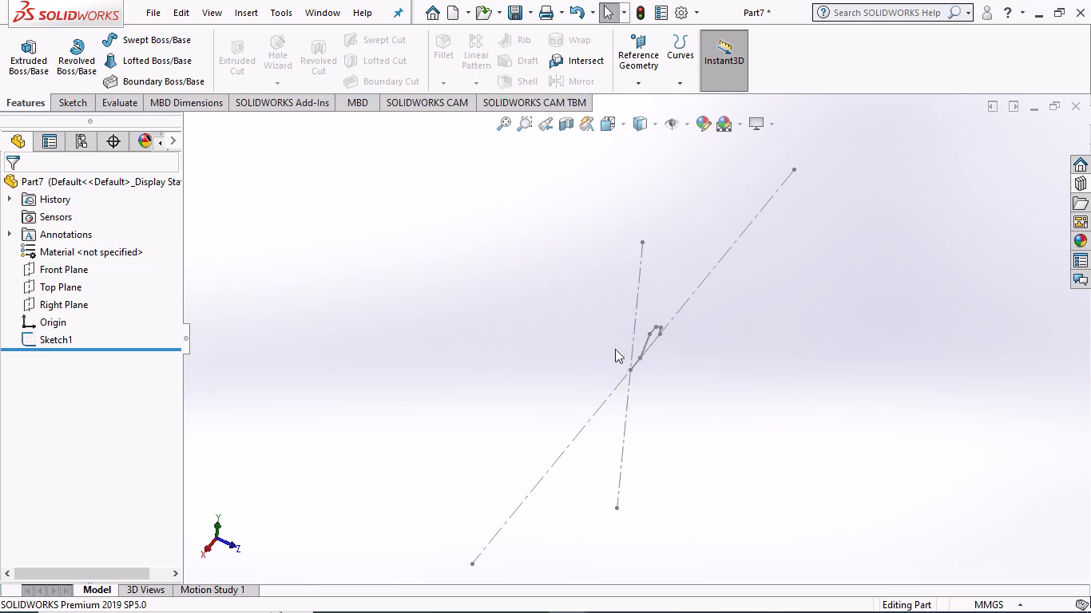
pyautogui.click(626, 378)
pyautogui.click(629, 379)
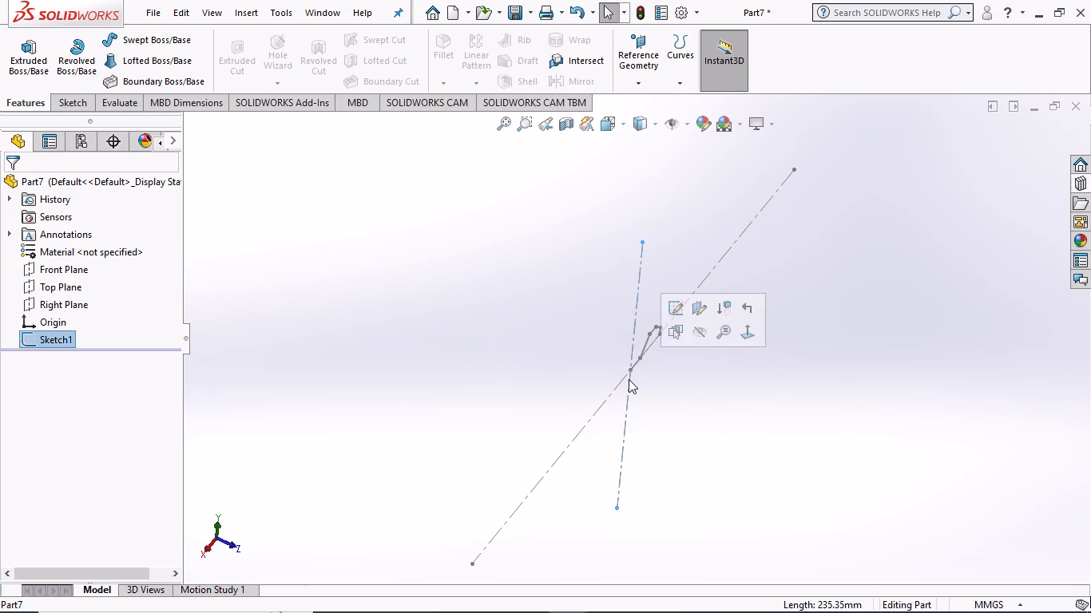
pyautogui.rightClick(715, 394)
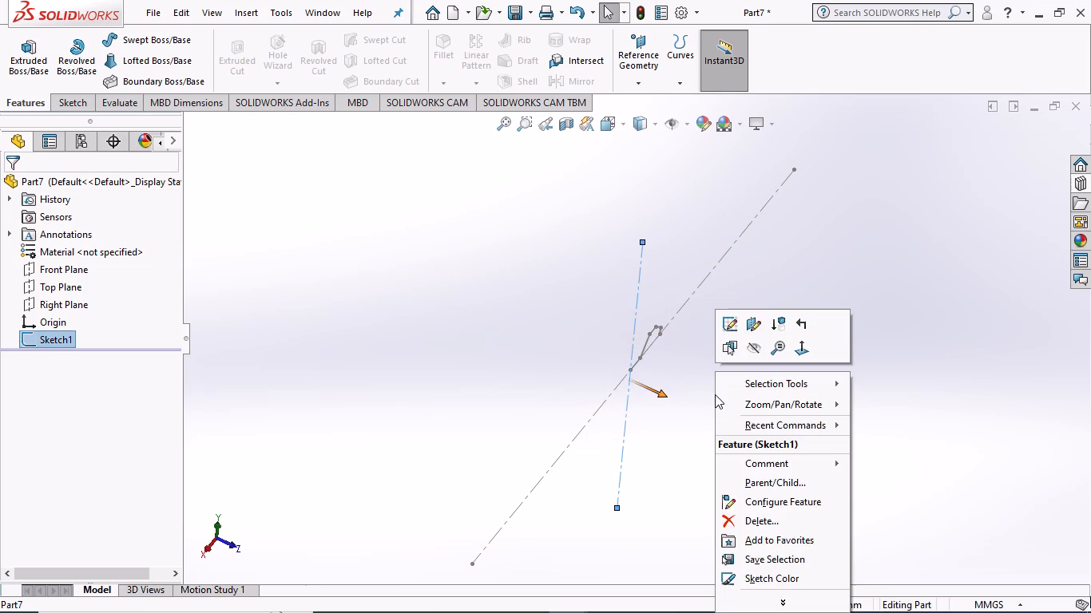
pyautogui.click(753, 515)
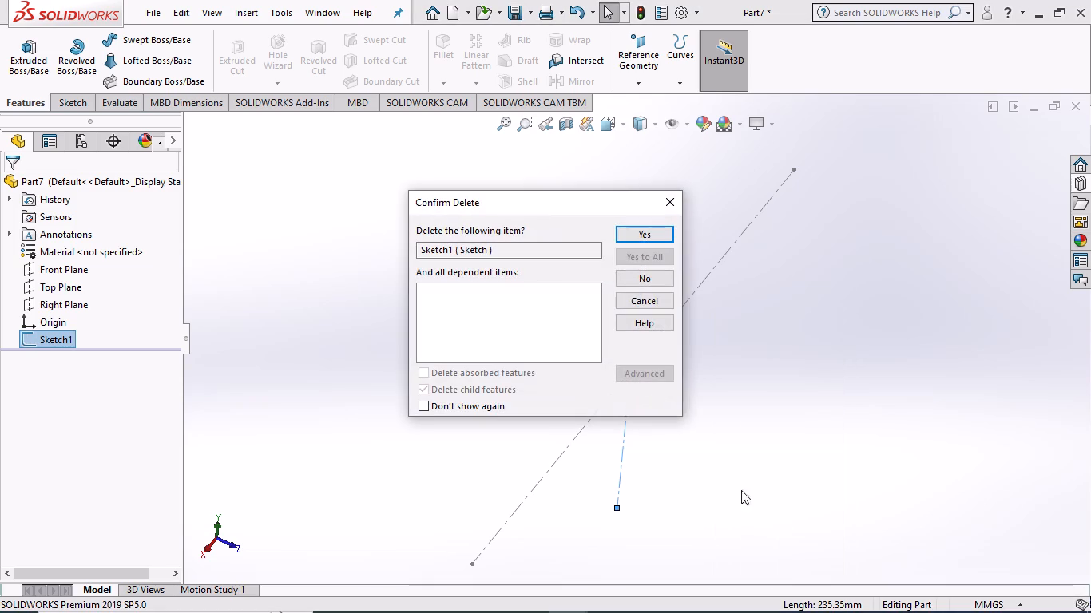
pyautogui.click(641, 228)
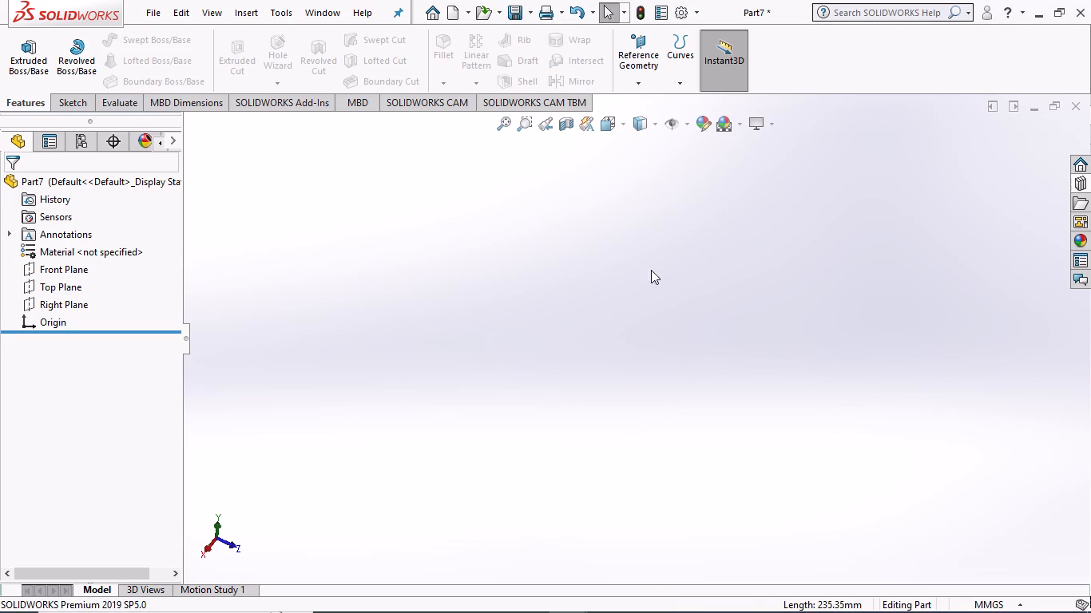
# Start a sketch on the Front Plane and draw a vertical centerline about 196 mm long through the origin.
pyautogui.click(76, 263)
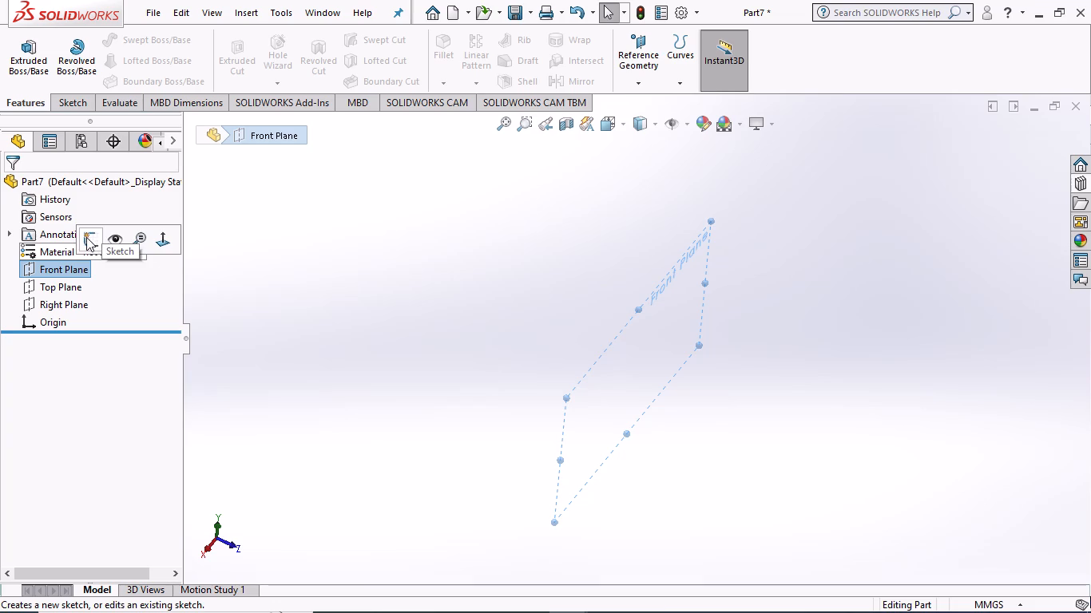
pyautogui.click(86, 237)
pyautogui.click(394, 265)
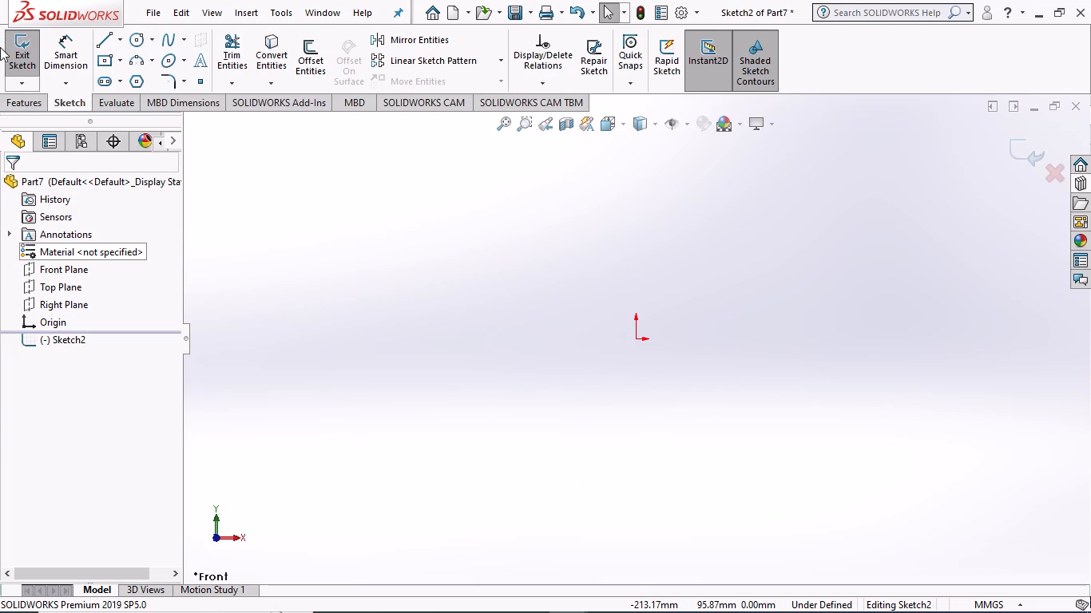
pyautogui.click(121, 39)
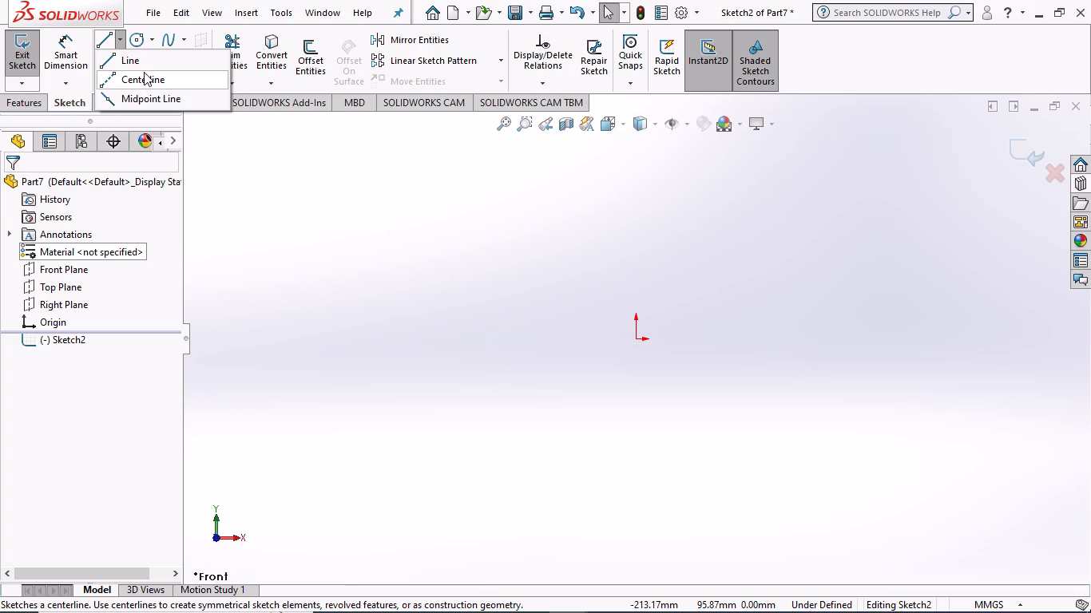
pyautogui.click(151, 71)
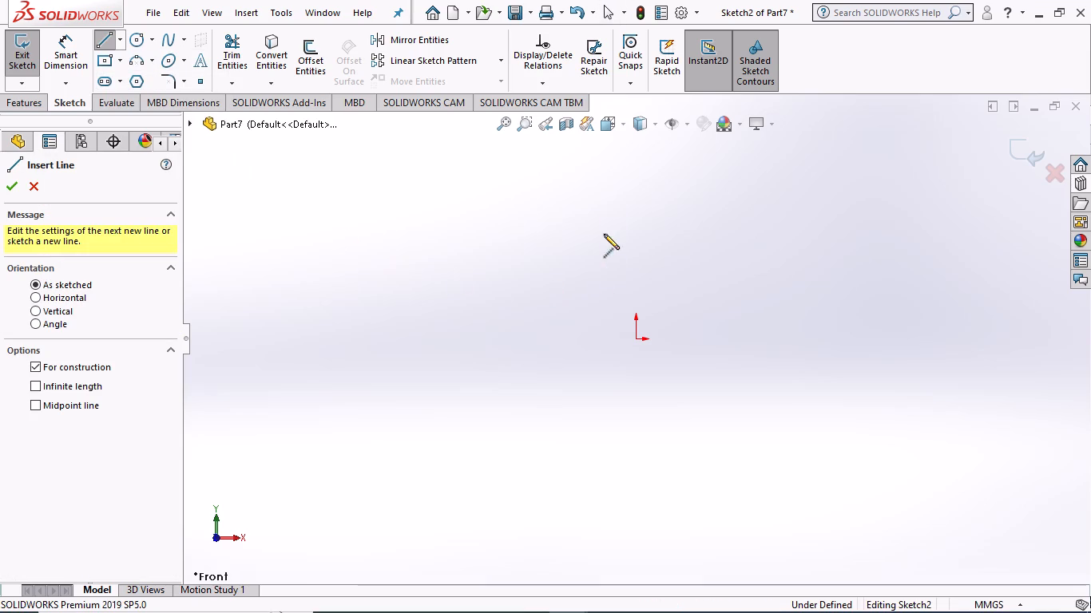
pyautogui.click(634, 148)
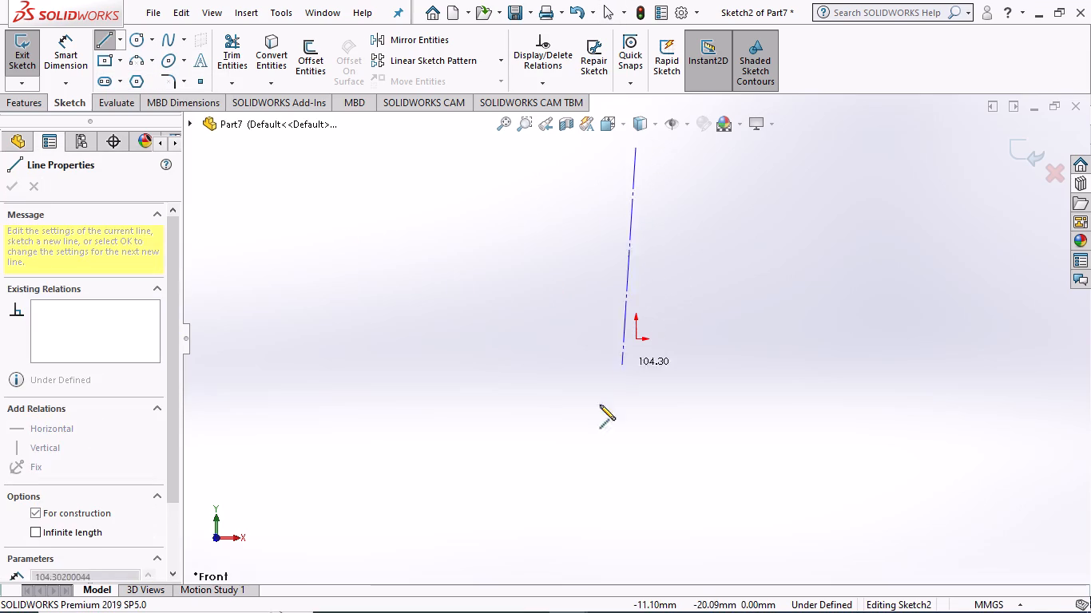
pyautogui.click(637, 557)
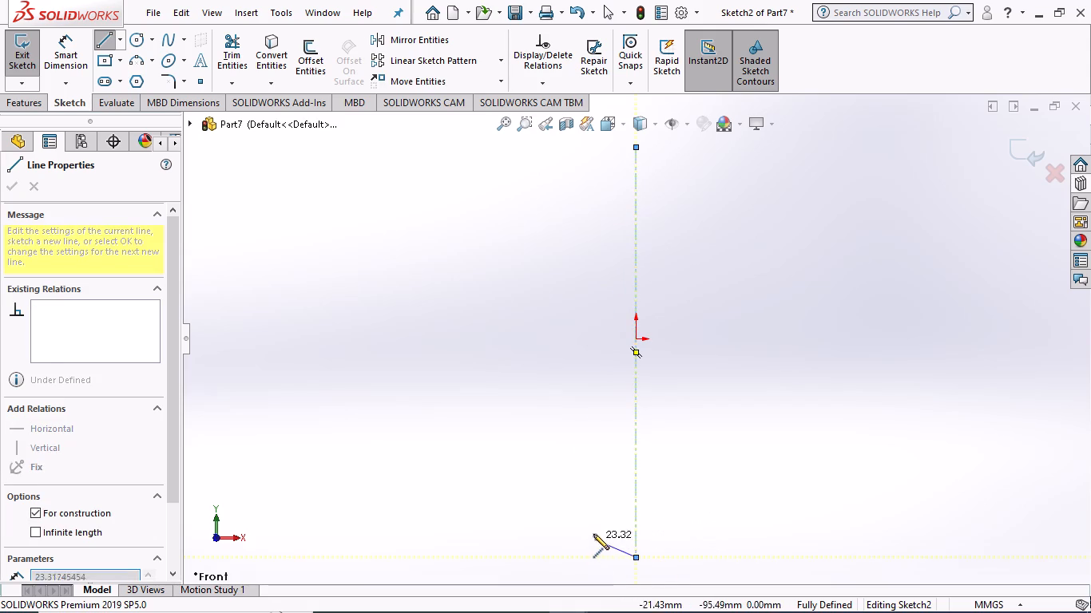
pyautogui.press('Escape')
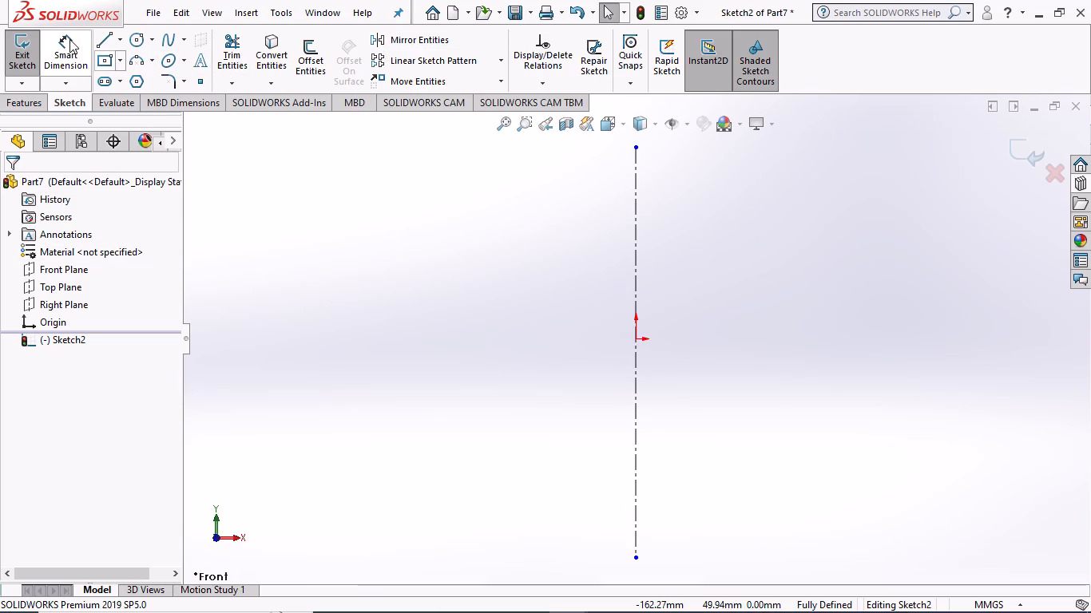
# Draw a horizontal centerline through the origin, extending well beyond the vertical centerline on both sides.
pyautogui.click(121, 38)
pyautogui.click(109, 83)
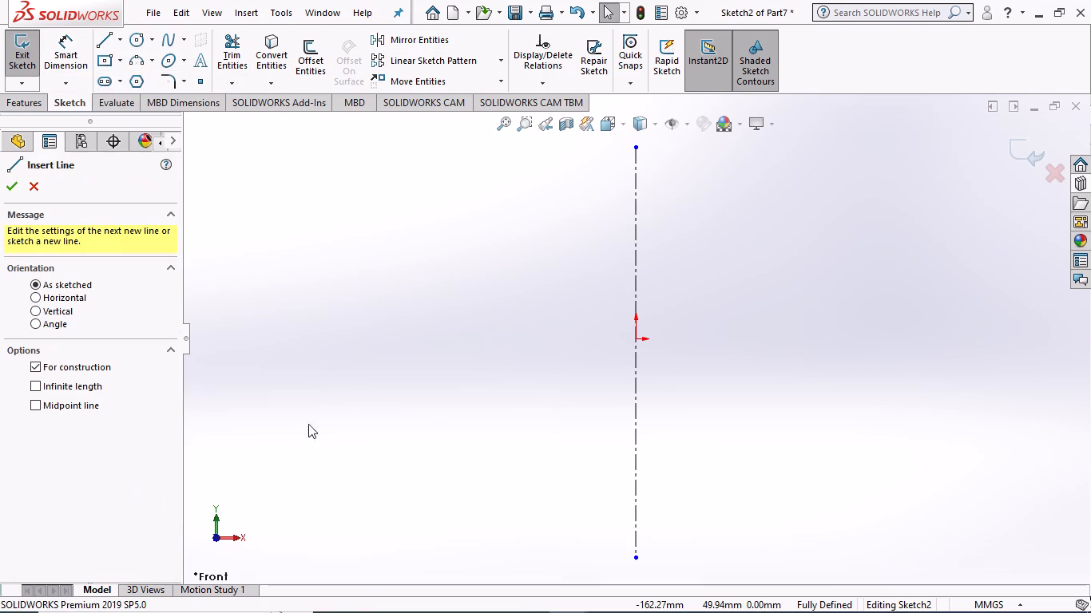
pyautogui.click(317, 336)
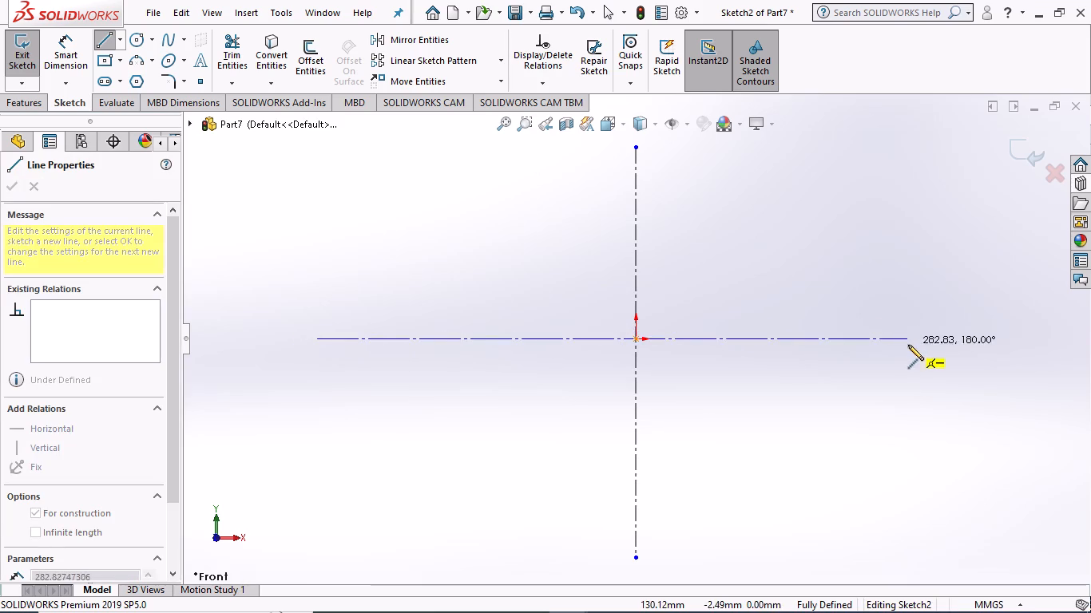
pyautogui.click(926, 339)
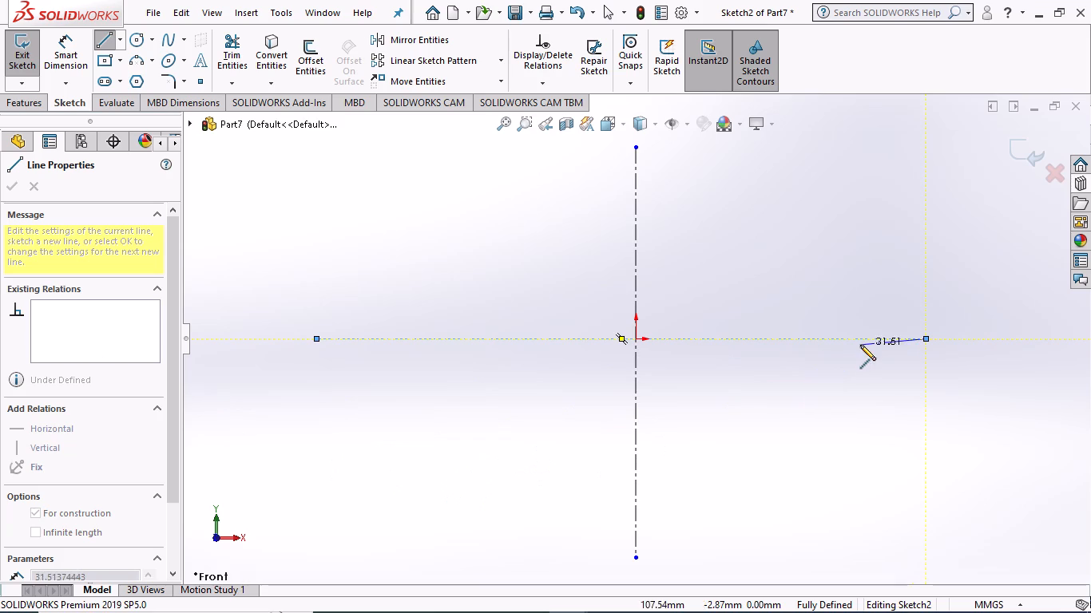
pyautogui.press('Escape')
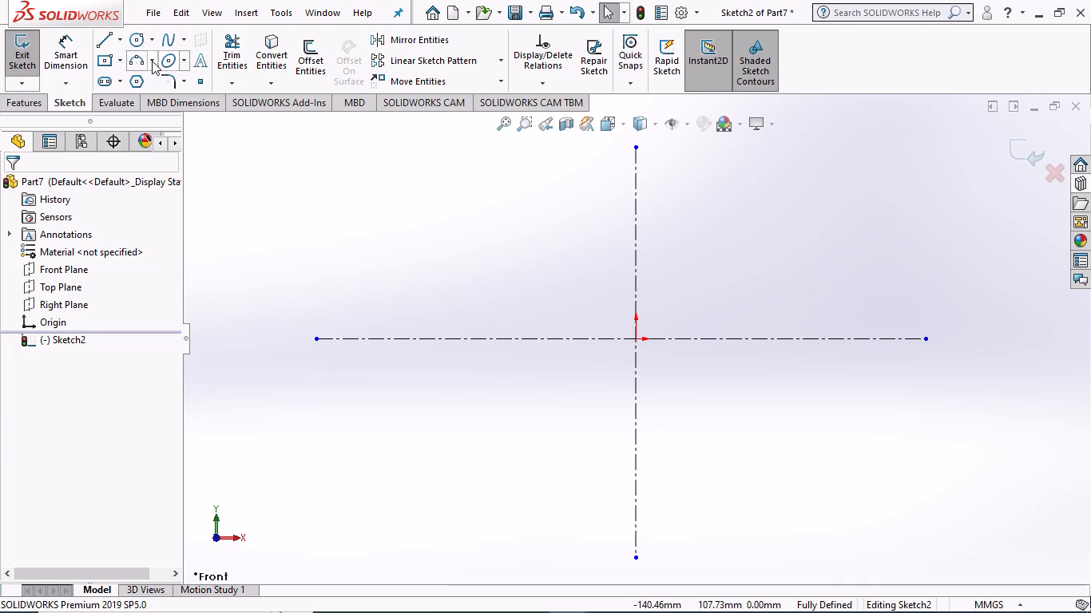
# Sketch a closed profile above the horizontal centerline: 45° outer slope, 85 mm flat top, parallel slope up to the vertical centerline, and base through the origin.
pyautogui.click(103, 42)
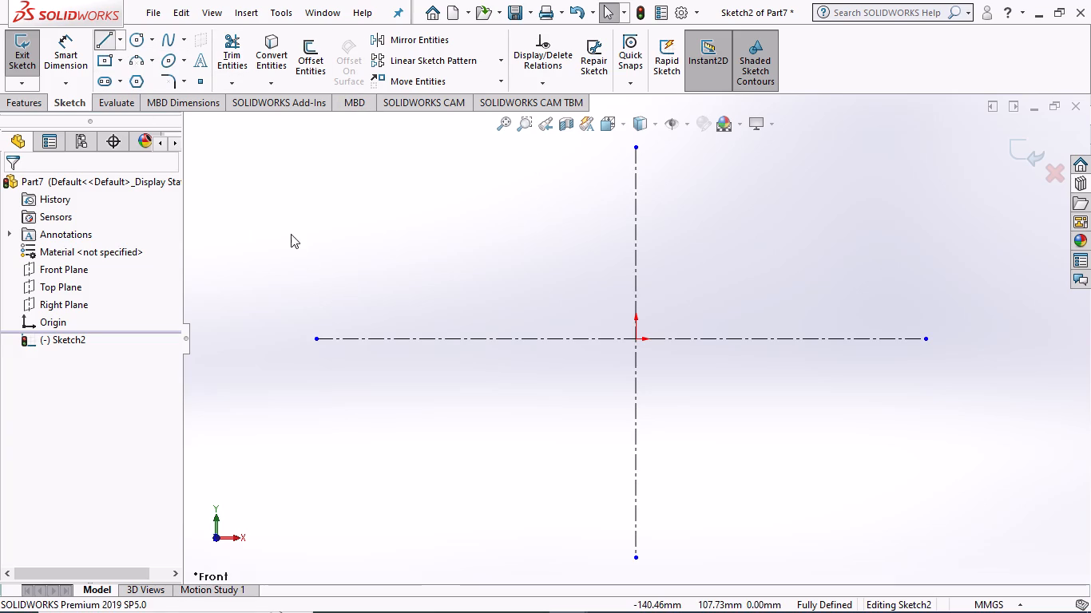
pyautogui.click(380, 338)
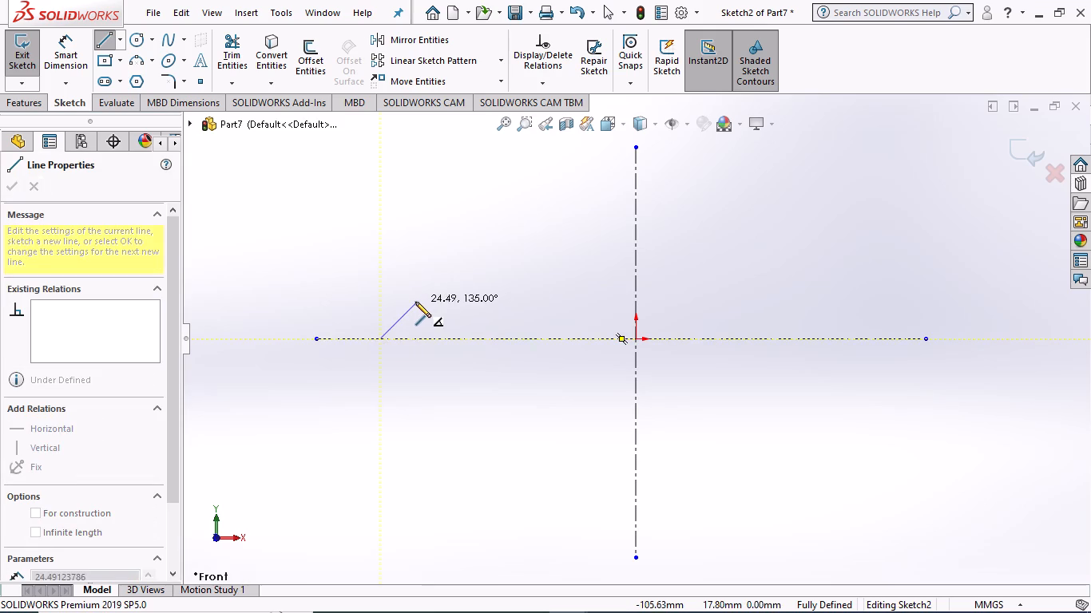
pyautogui.click(415, 302)
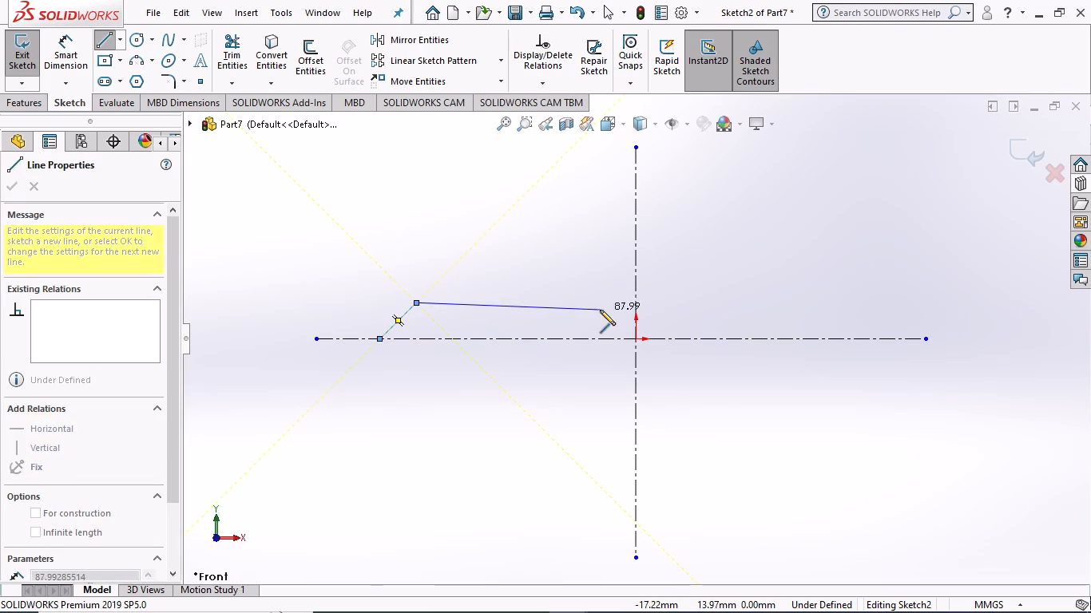
pyautogui.click(594, 304)
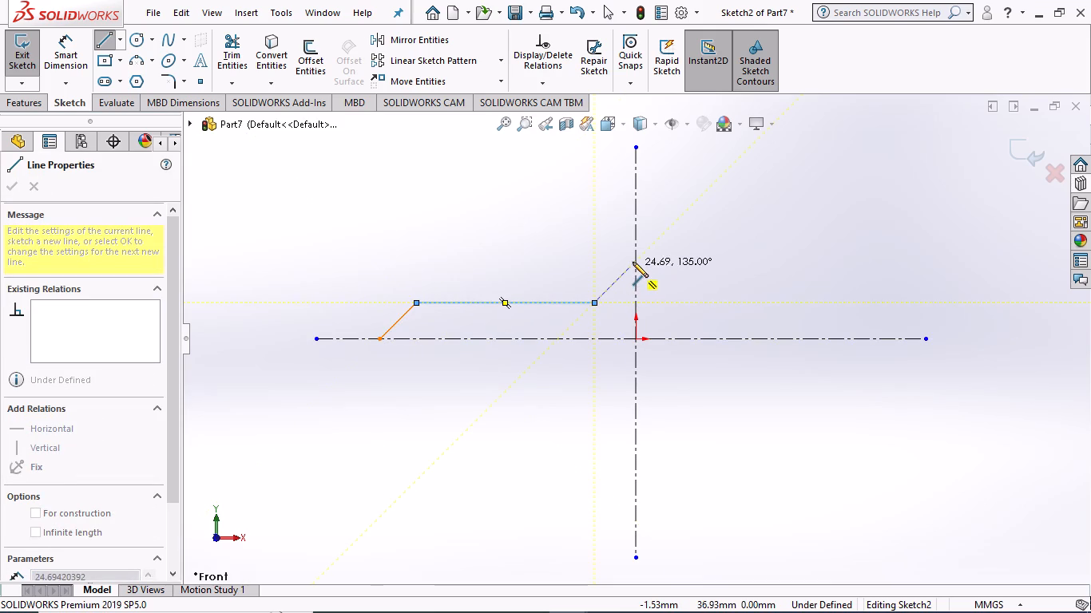
pyautogui.click(633, 262)
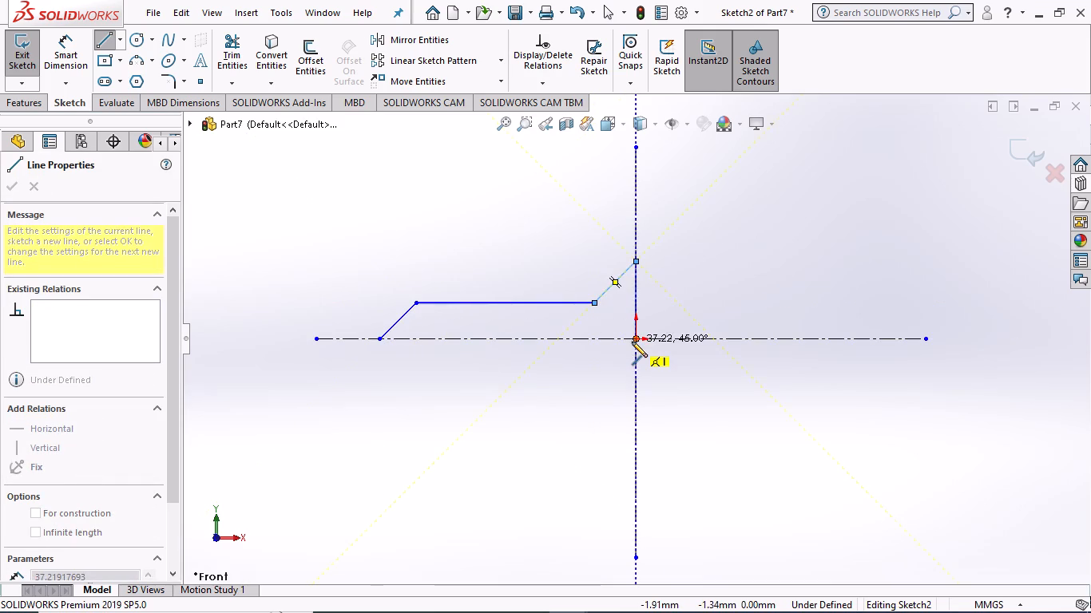
pyautogui.click(632, 336)
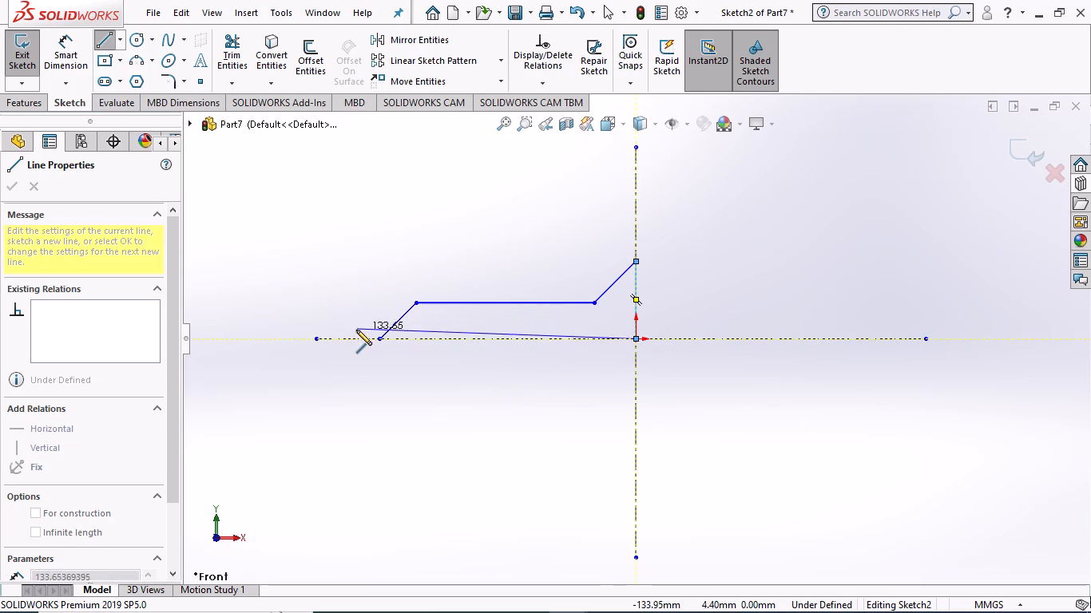
pyautogui.click(378, 338)
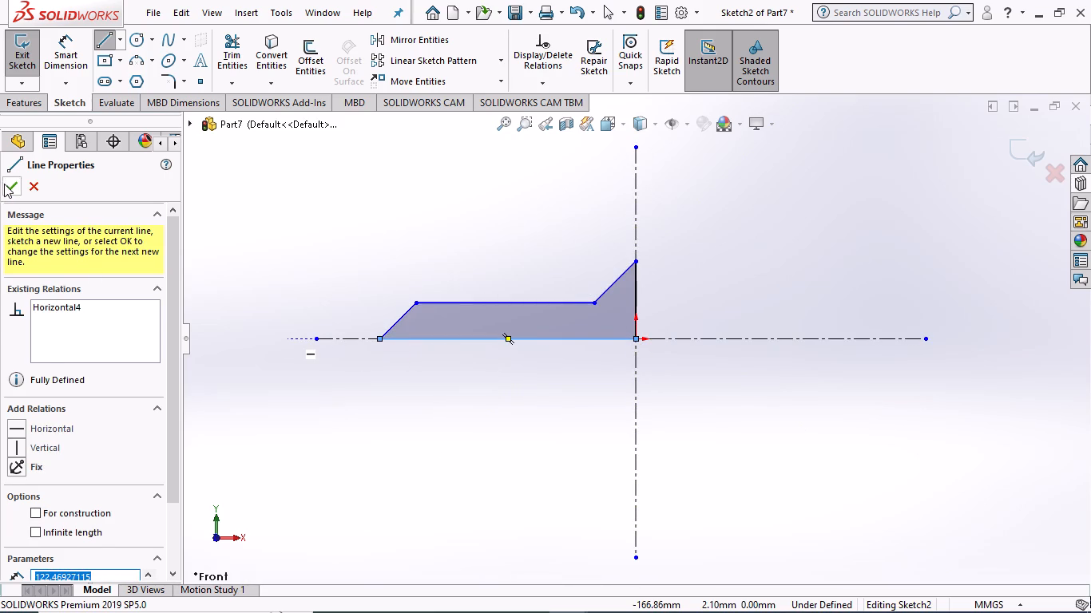
pyautogui.click(4, 184)
pyautogui.click(4, 184)
pyautogui.click(280, 195)
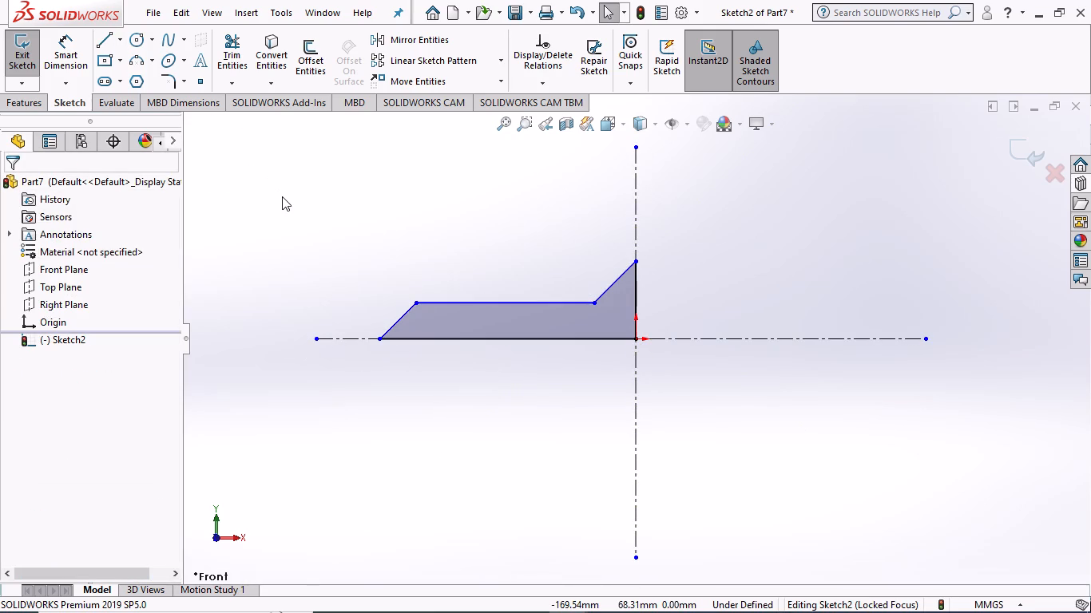
# Dimension the profile's flat top edge and the aligned length of its outer sloped edge, accepting the drawn values.
pyautogui.click(56, 45)
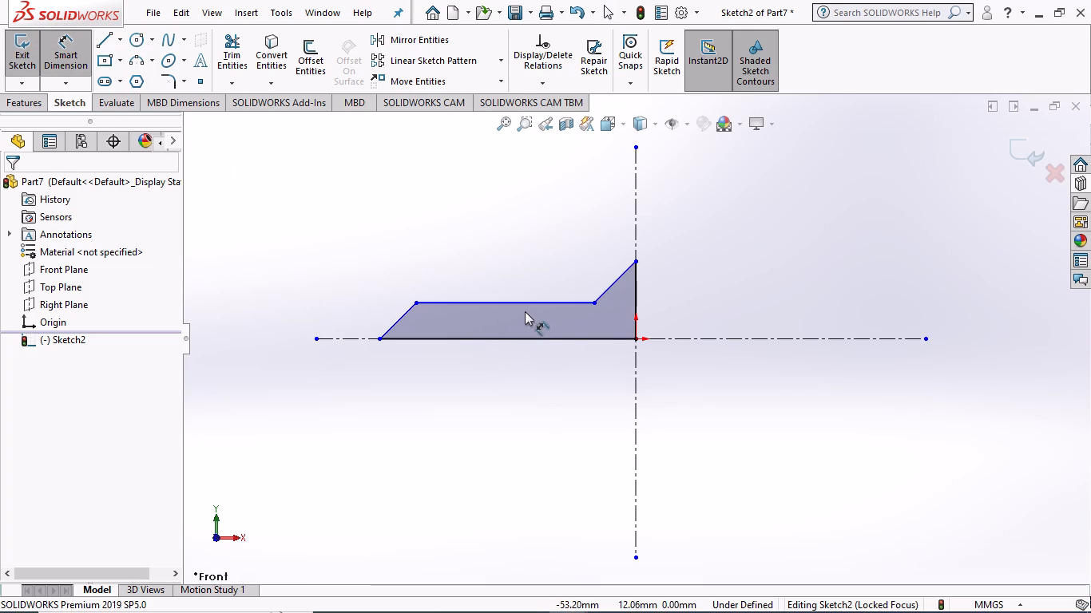
pyautogui.click(525, 306)
pyautogui.click(487, 243)
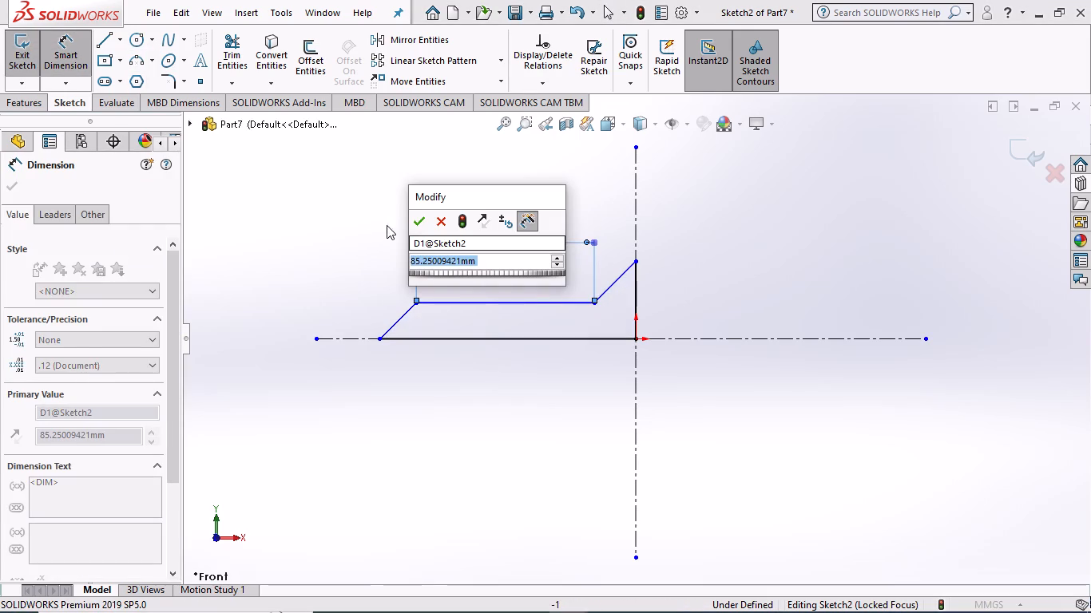
pyautogui.click(417, 219)
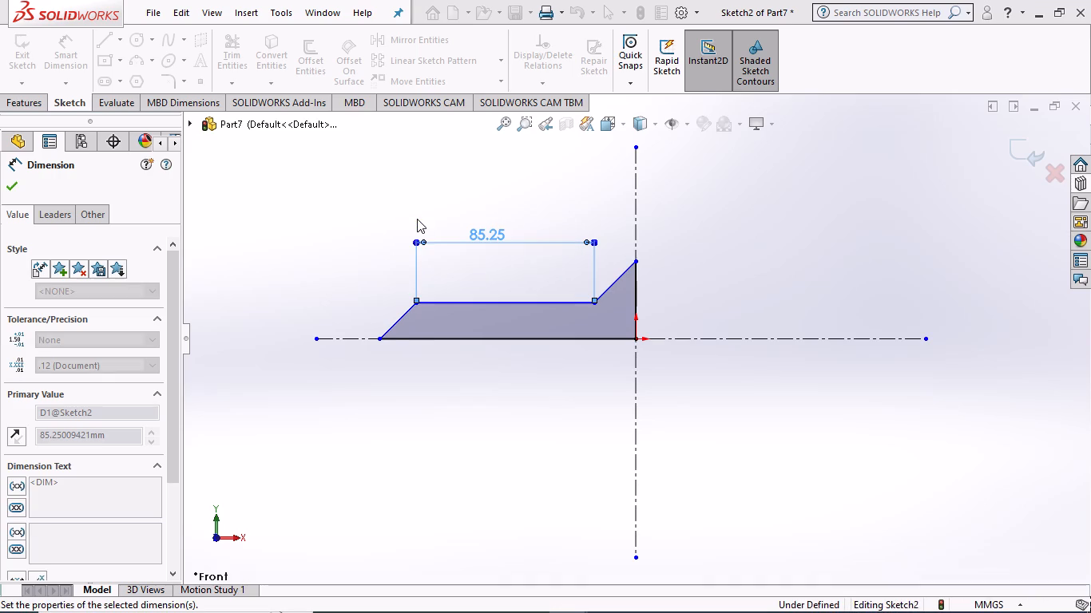
pyautogui.click(400, 322)
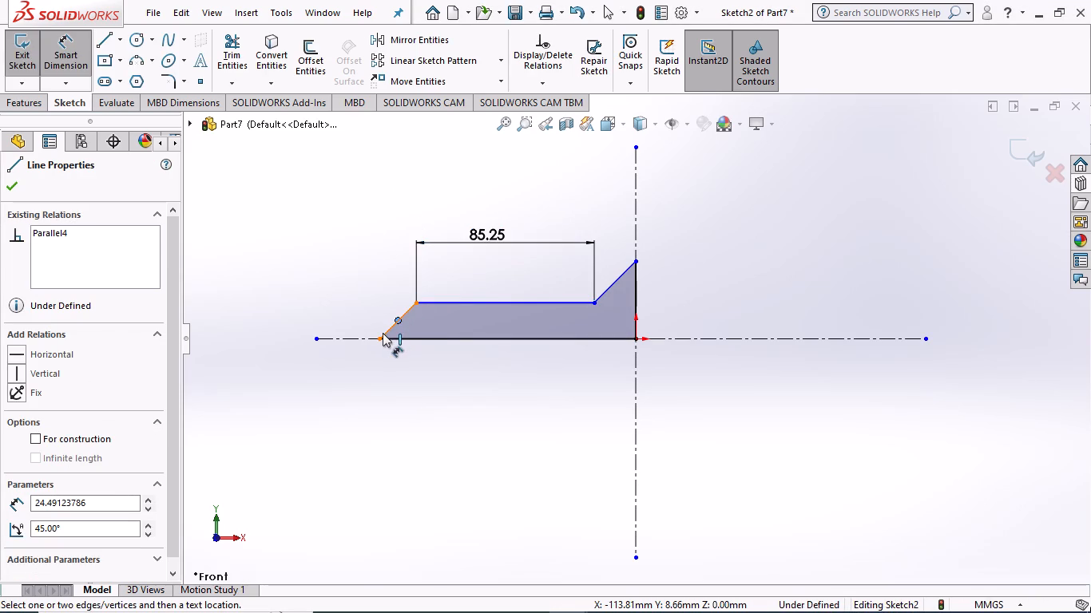
pyautogui.press('Escape')
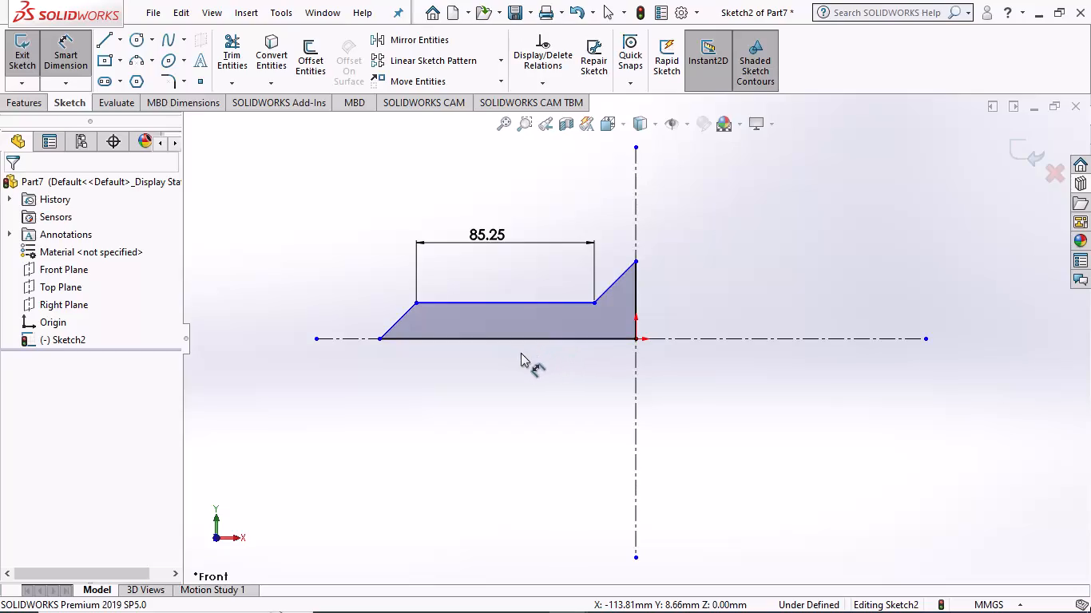
pyautogui.click(402, 321)
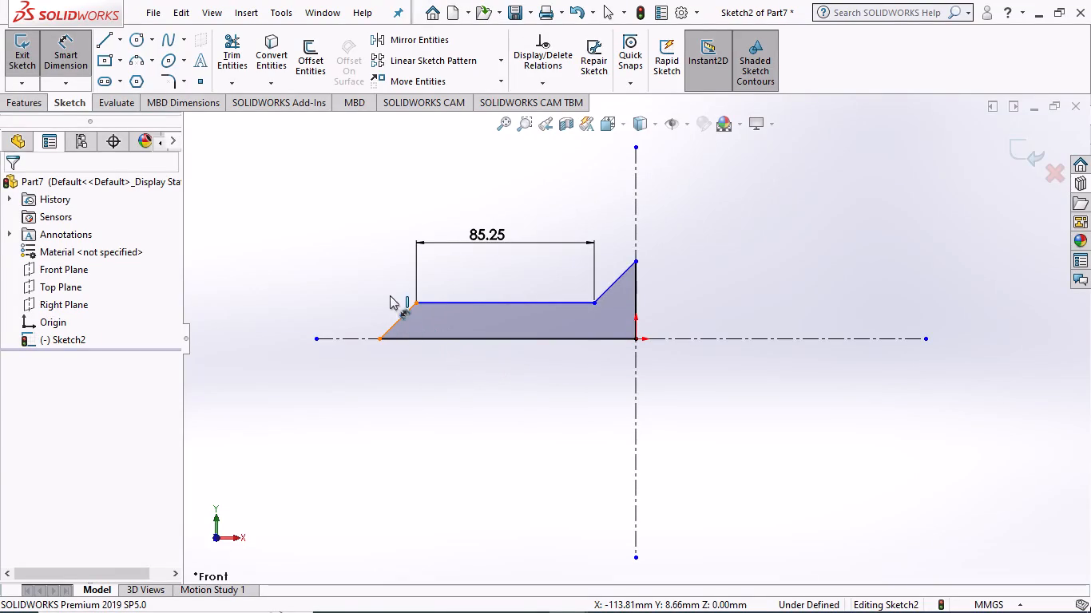
pyautogui.click(334, 264)
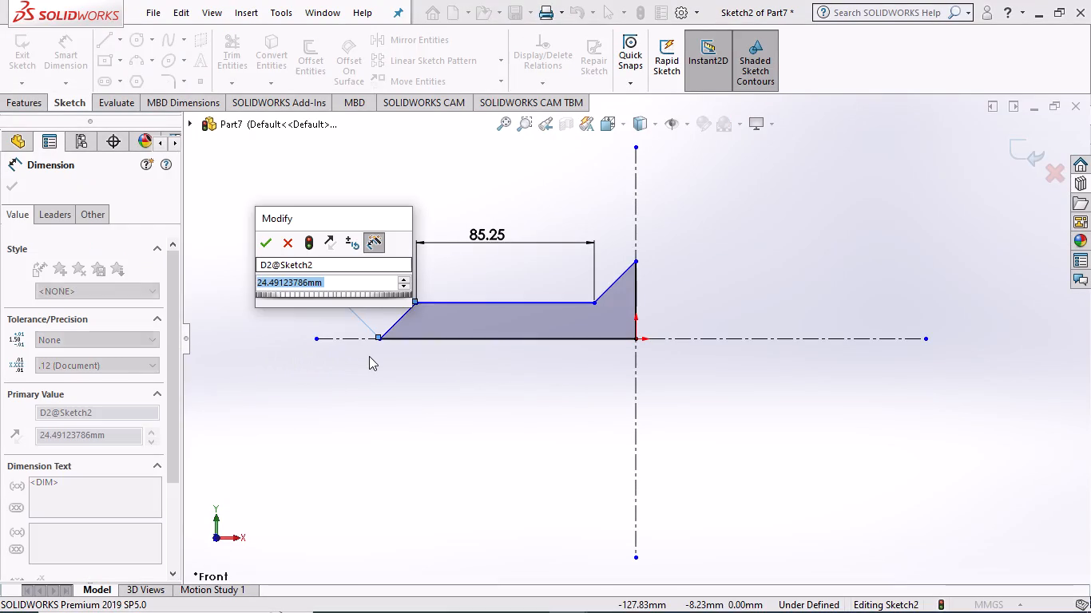
pyautogui.click(372, 378)
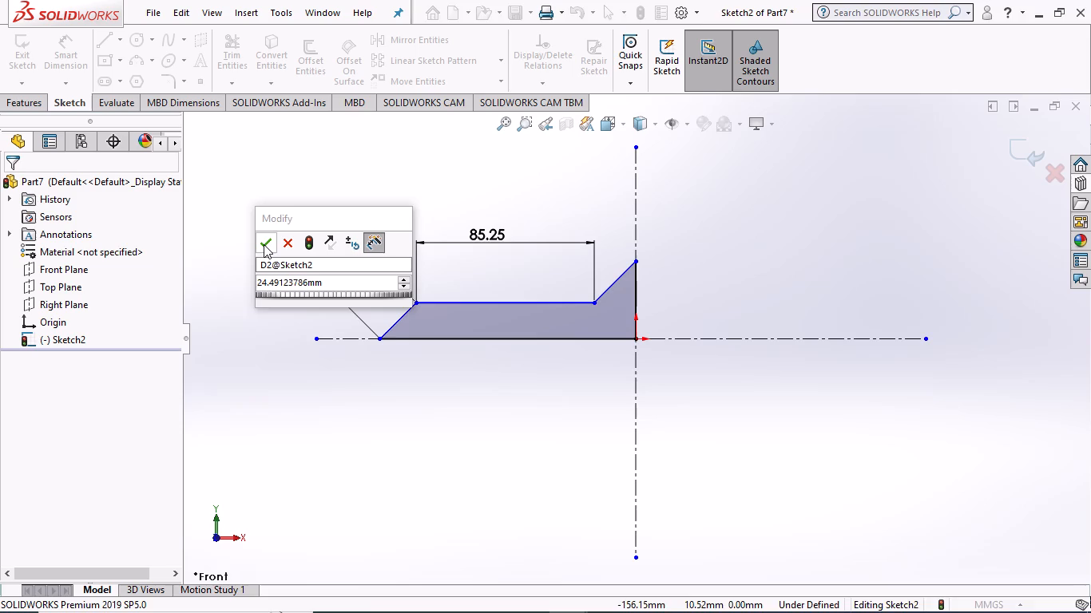
pyautogui.click(264, 244)
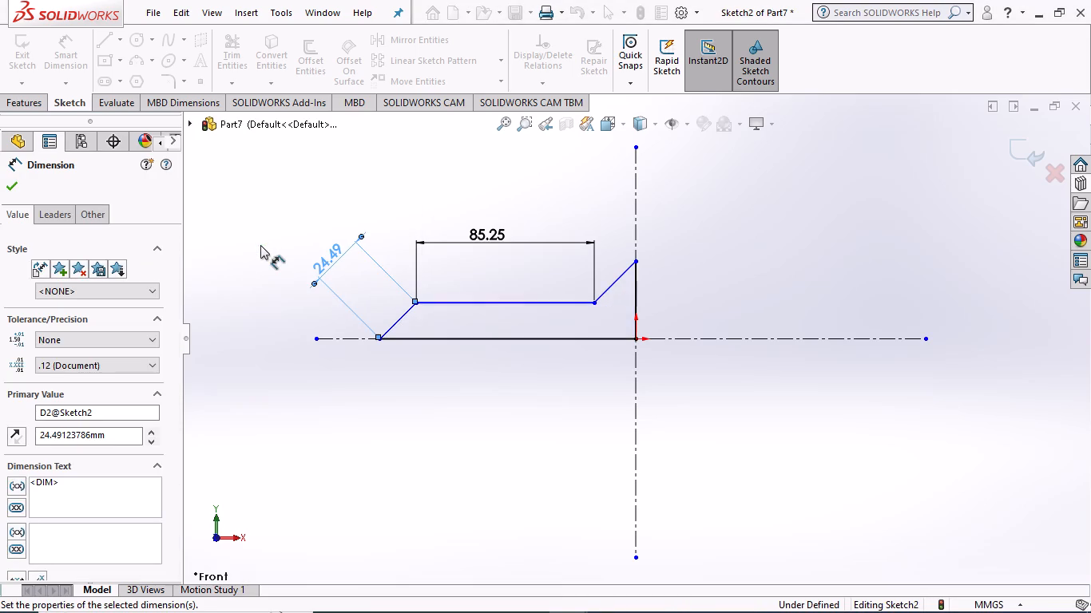
# Dimension the inner slope's horizontal span and the base length from the outer corner to the origin, accepting the drawn values.
pyautogui.click(614, 280)
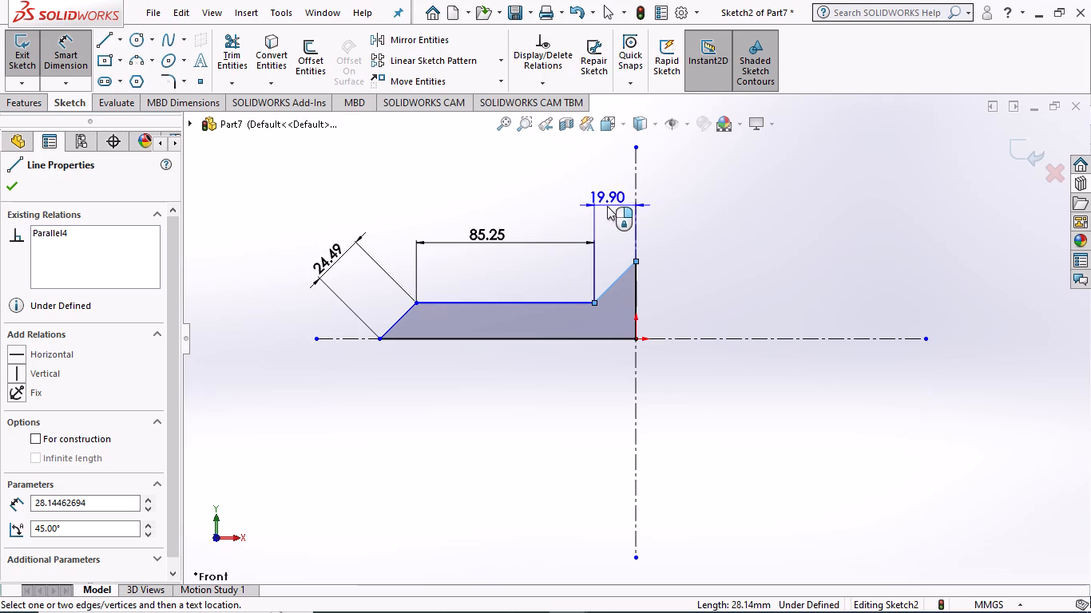
pyautogui.click(614, 212)
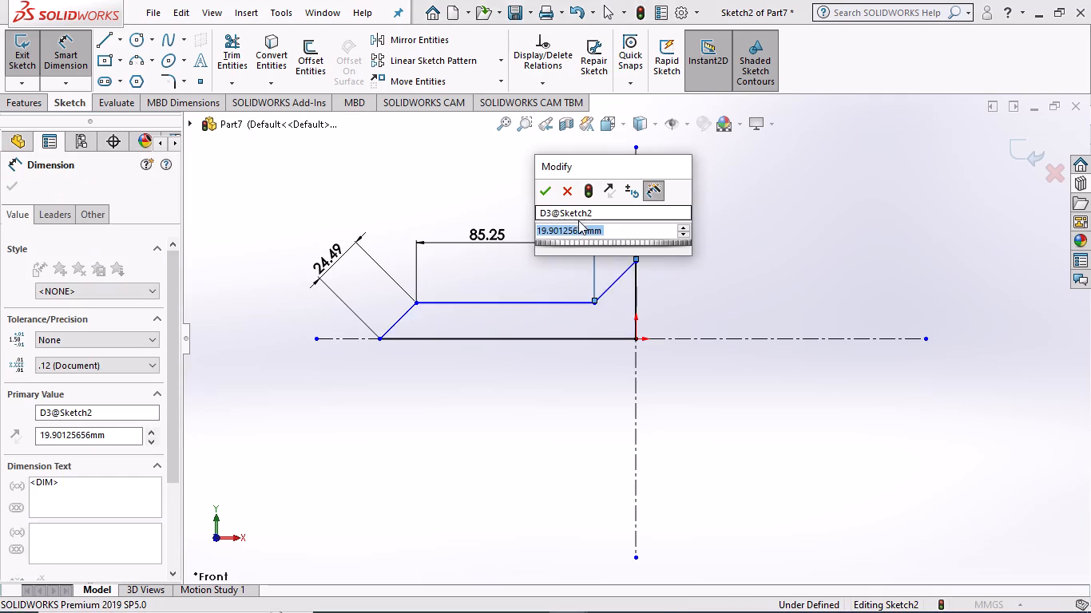
pyautogui.click(549, 192)
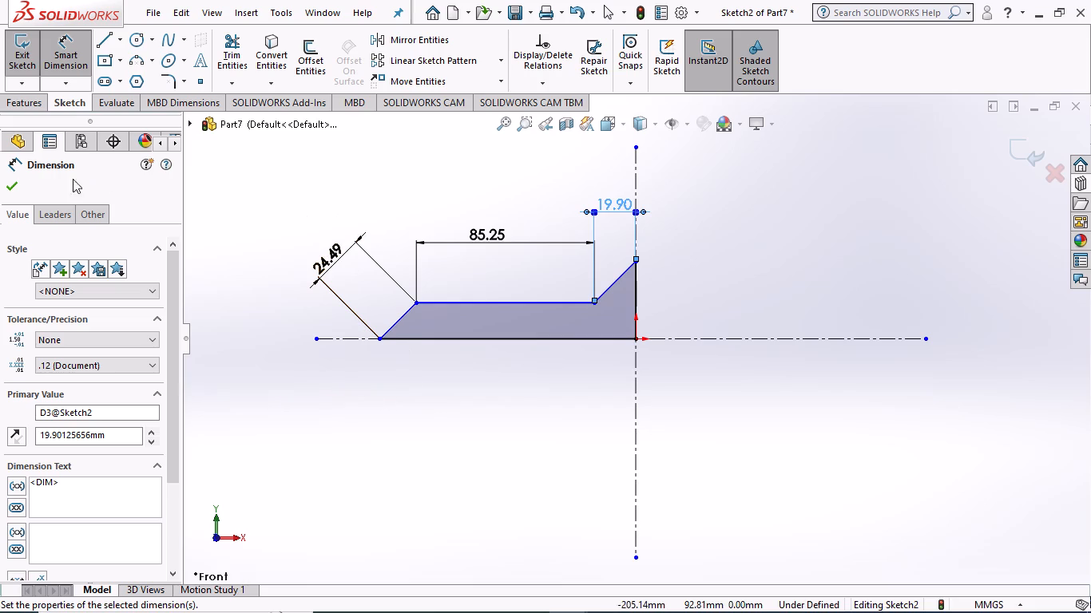
pyautogui.click(378, 336)
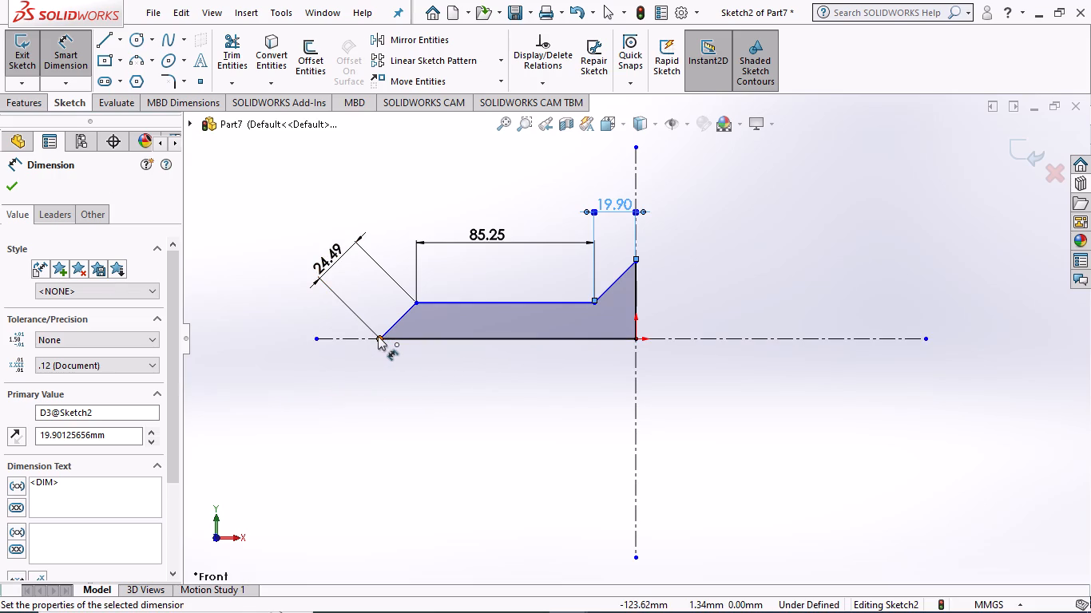
pyautogui.click(632, 337)
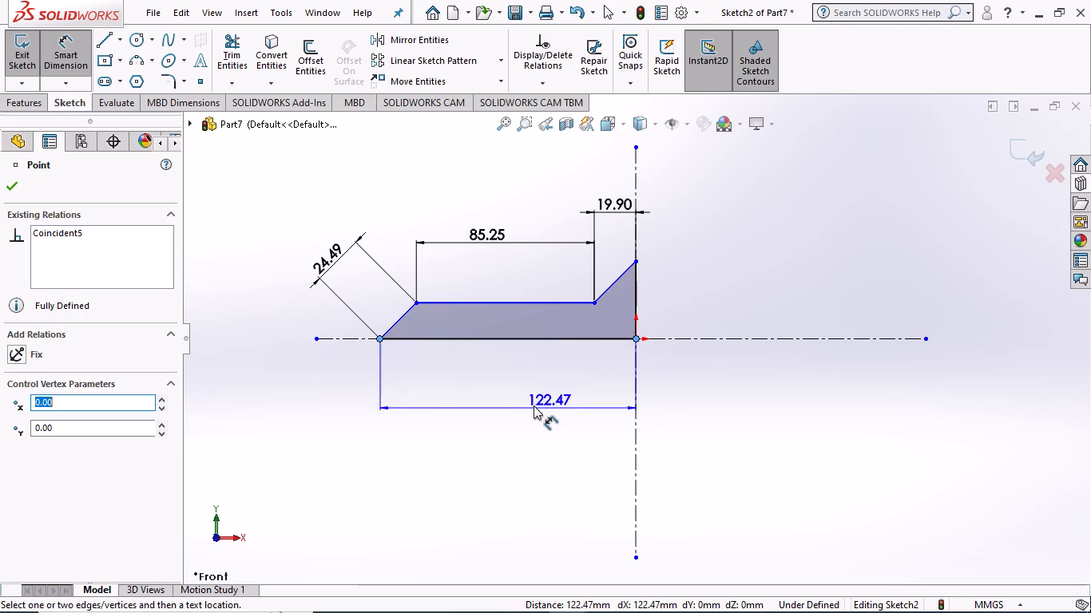
pyautogui.click(522, 402)
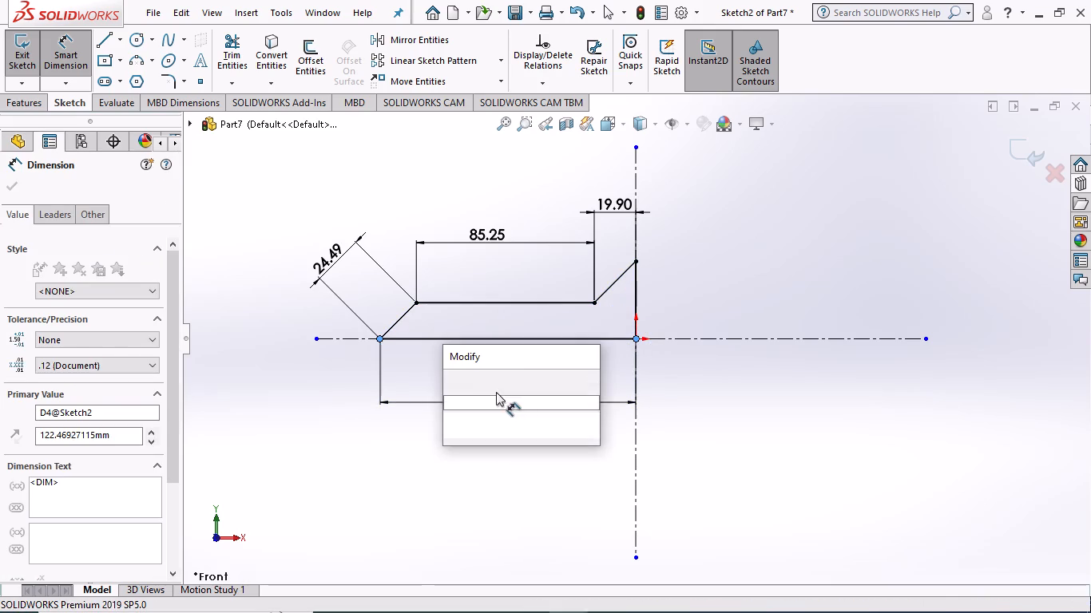
pyautogui.click(452, 376)
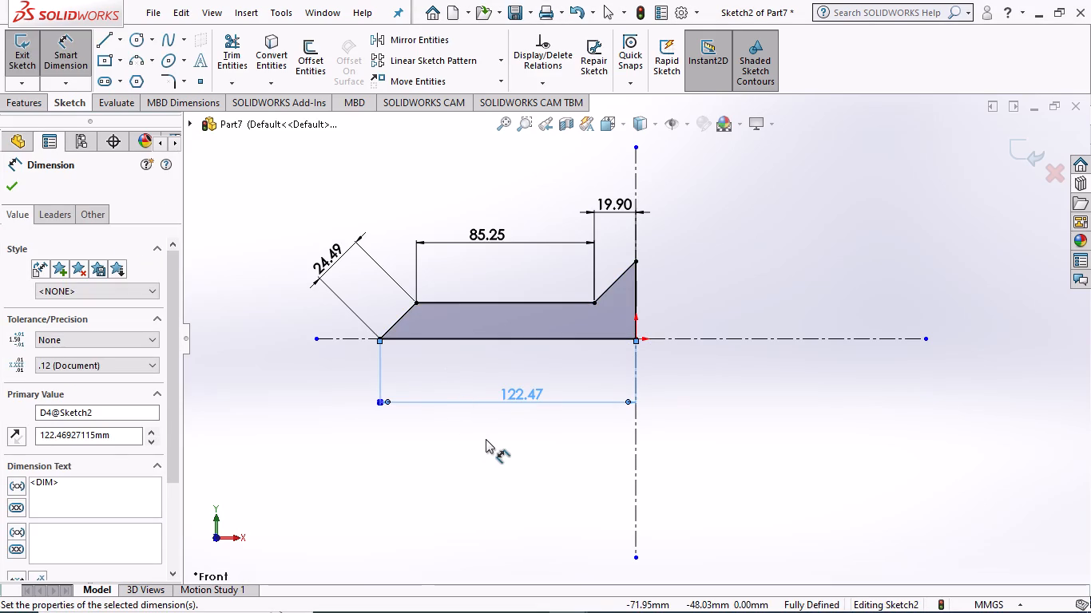
# Revolve the closed profile region 360° about the horizontal centerline into a solid pin with a flared head and conical tip.
pyautogui.moveTo(464, 441); pyautogui.dragTo(470, 450)
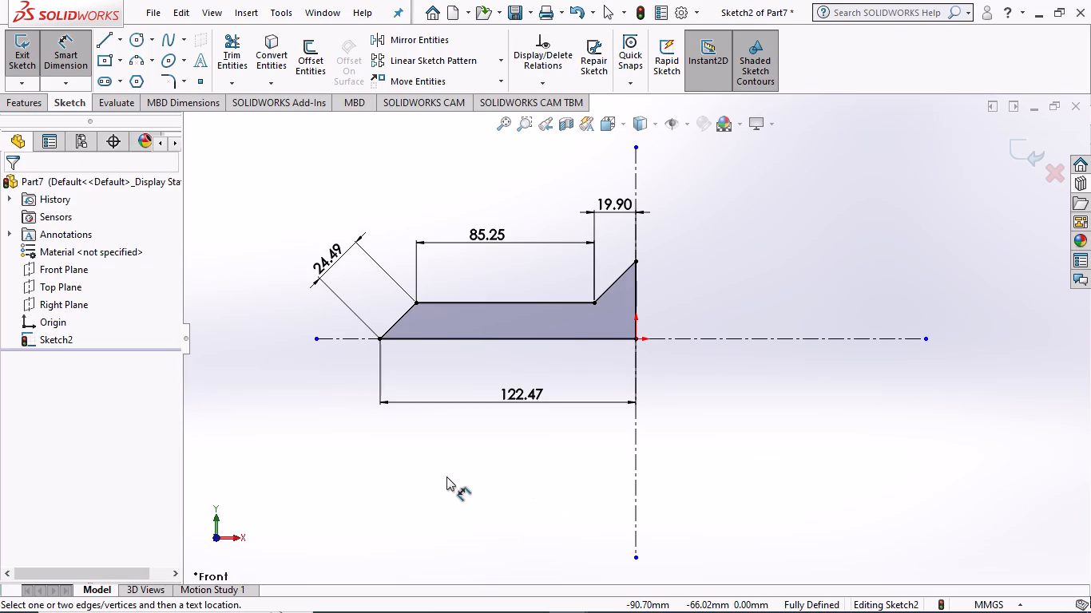
pyautogui.click(61, 61)
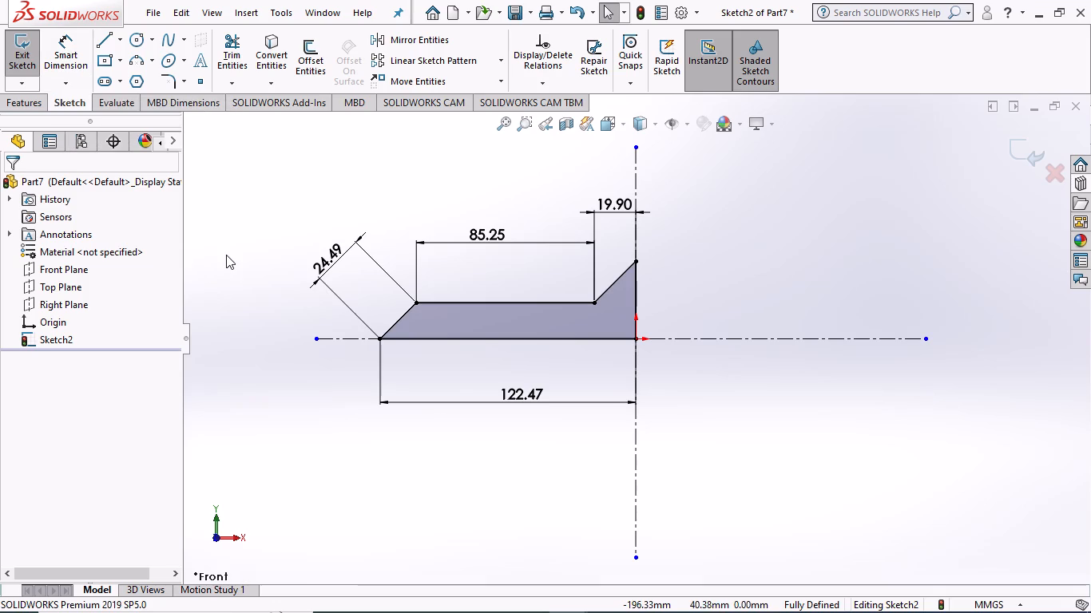
pyautogui.click(15, 95)
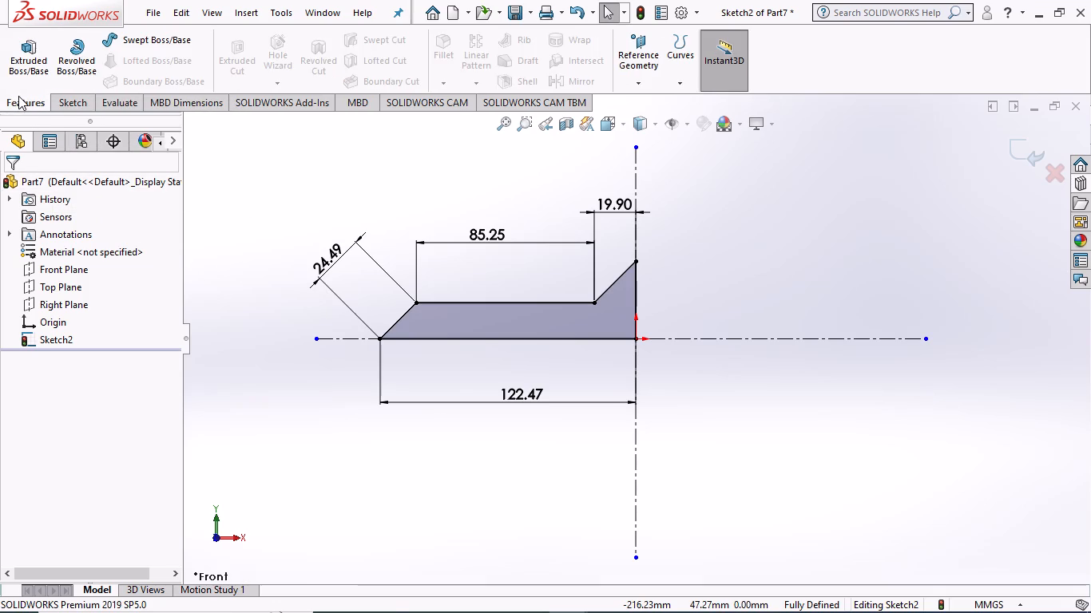
pyautogui.click(73, 67)
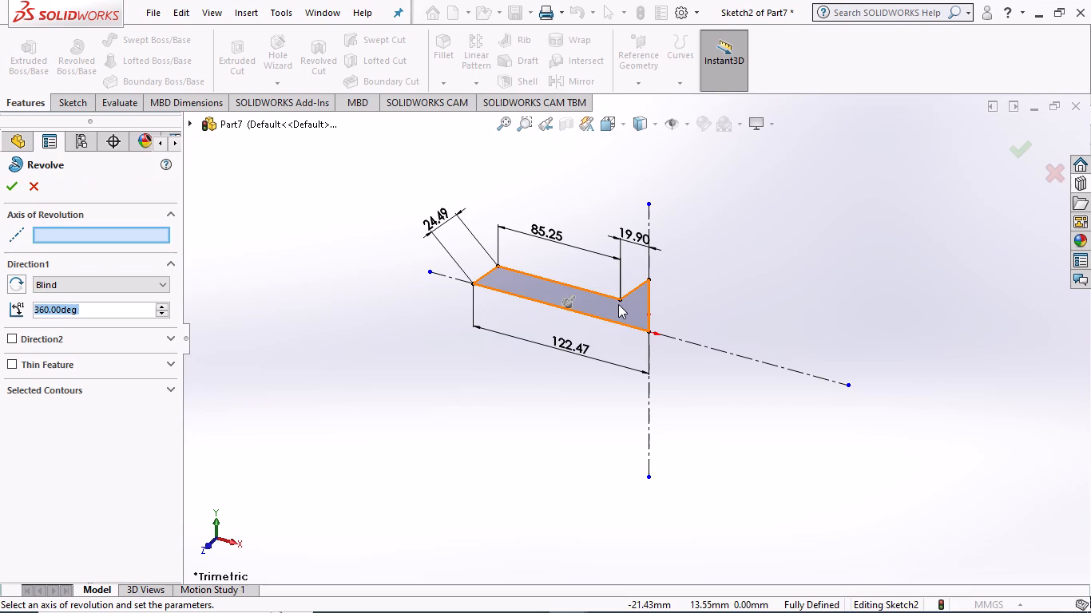
pyautogui.click(44, 385)
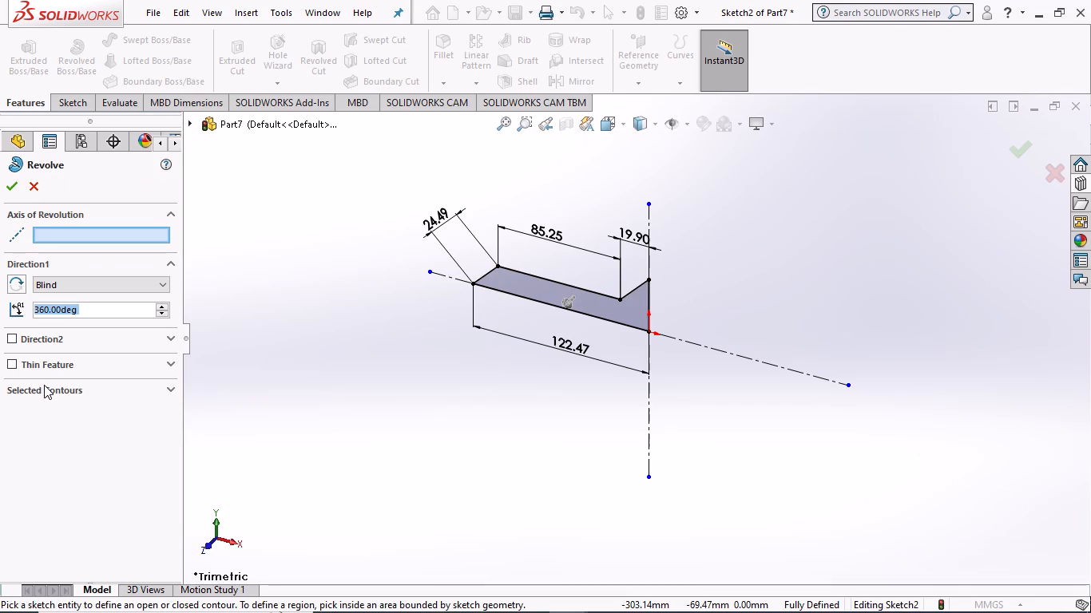
pyautogui.click(65, 405)
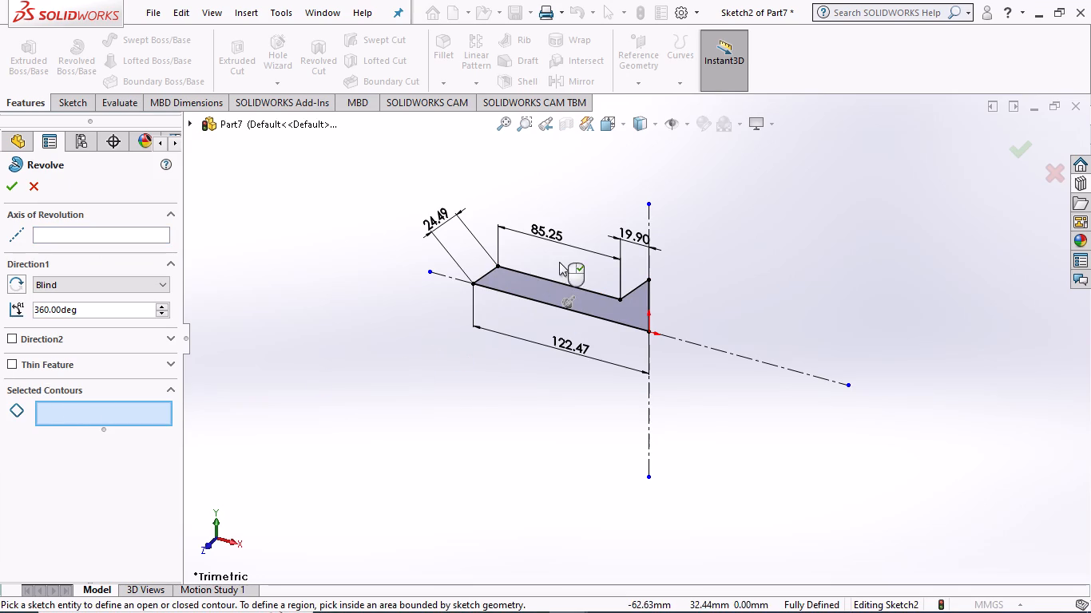
pyautogui.click(544, 287)
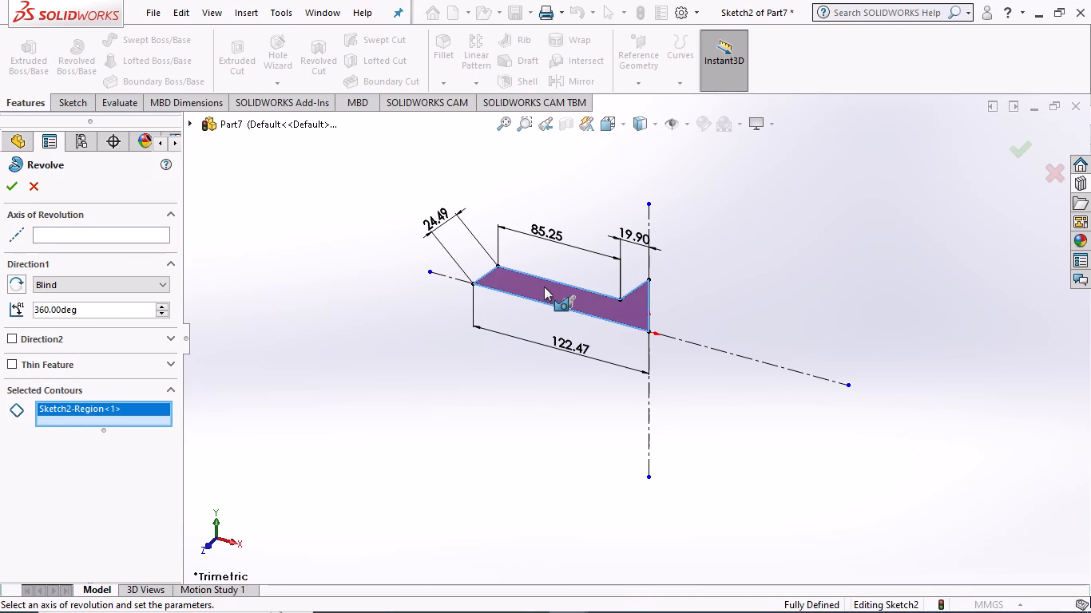
pyautogui.click(64, 232)
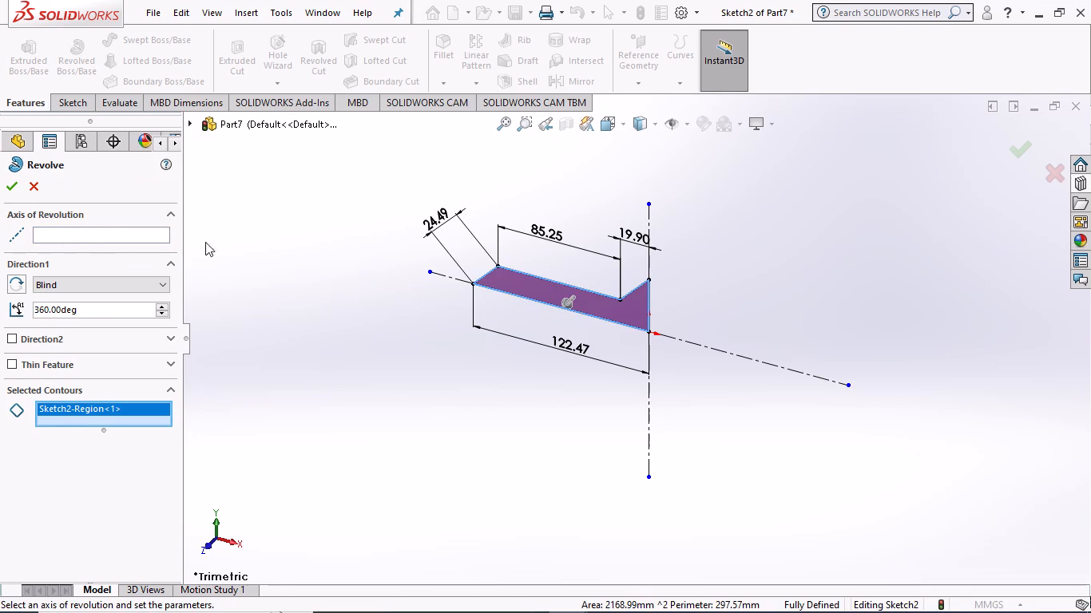
pyautogui.click(692, 342)
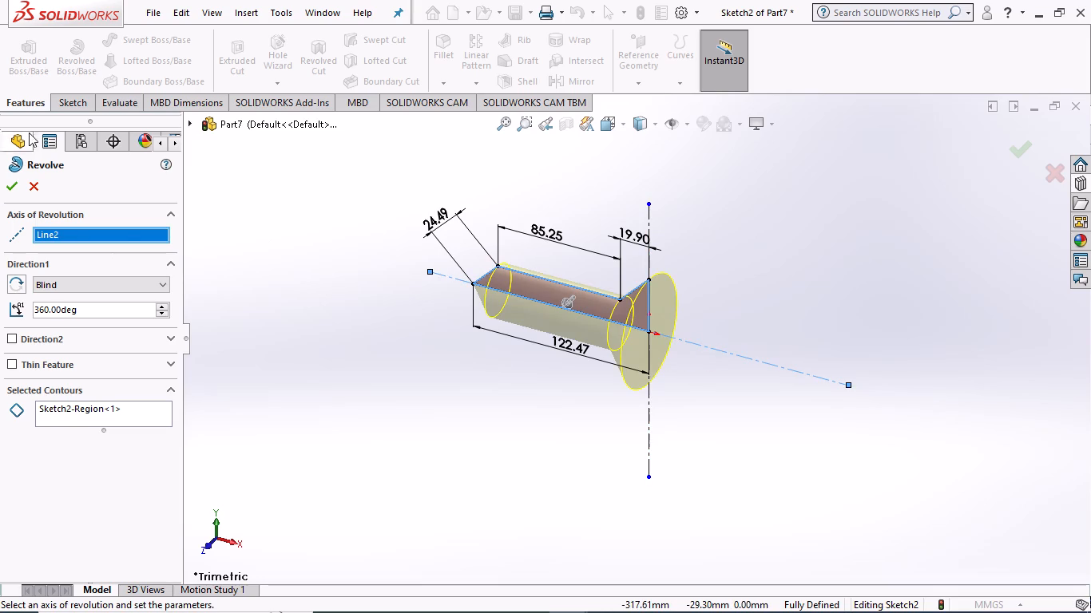
pyautogui.click(7, 180)
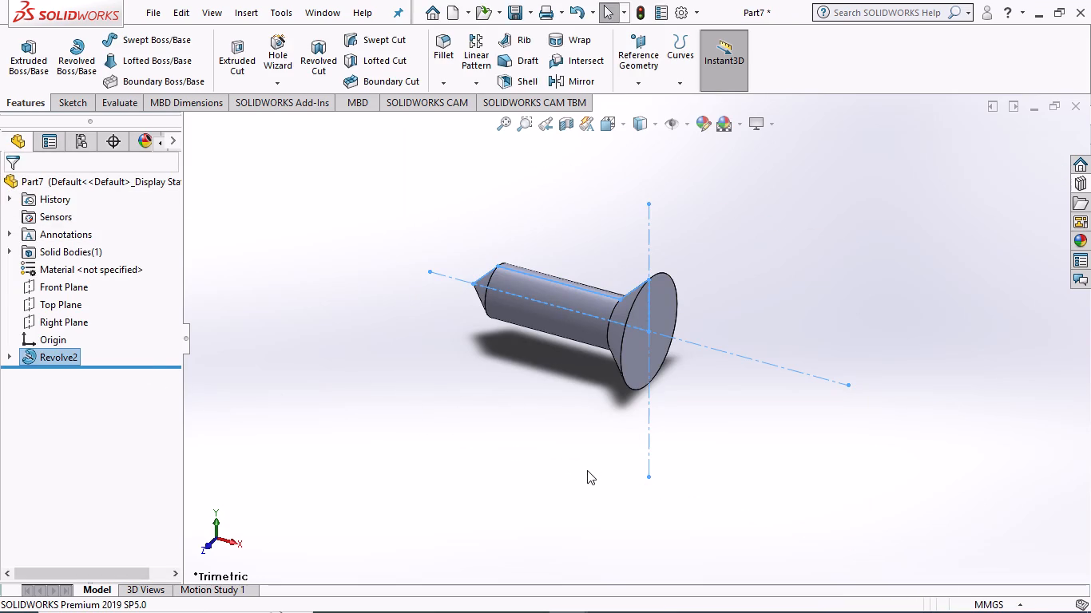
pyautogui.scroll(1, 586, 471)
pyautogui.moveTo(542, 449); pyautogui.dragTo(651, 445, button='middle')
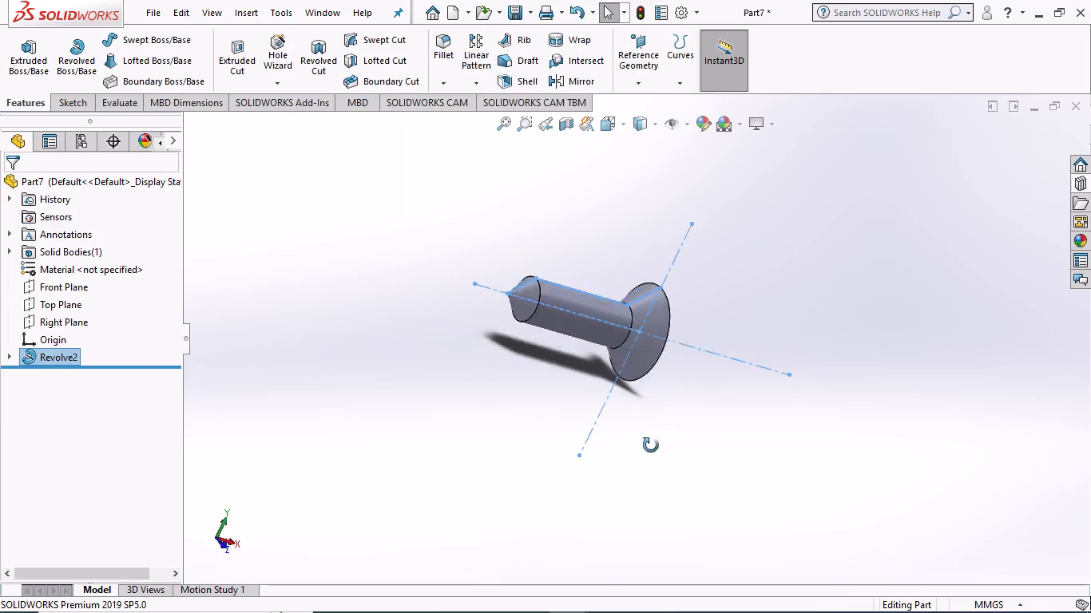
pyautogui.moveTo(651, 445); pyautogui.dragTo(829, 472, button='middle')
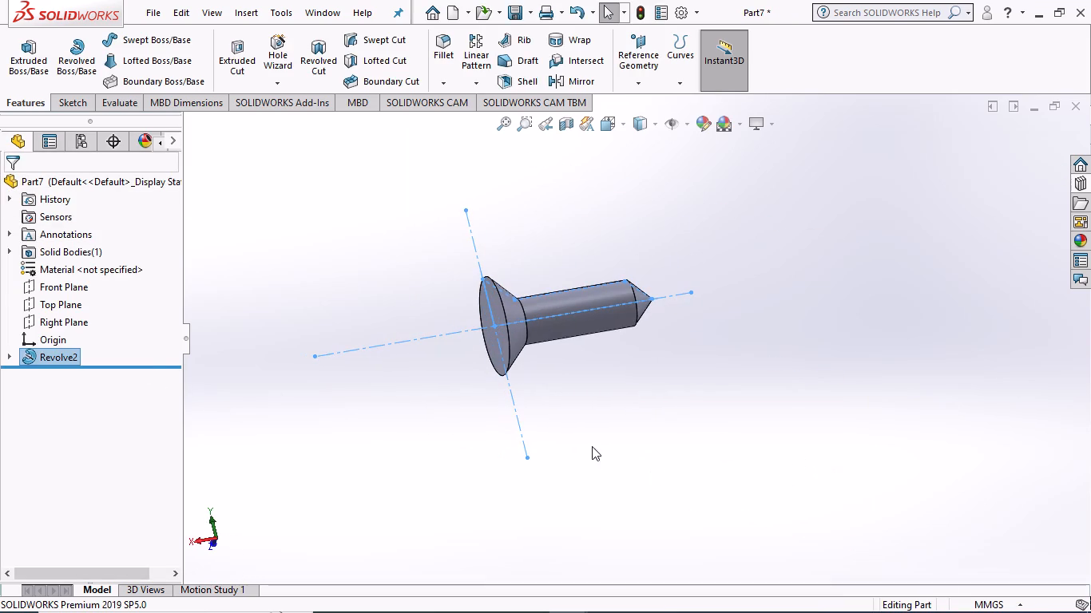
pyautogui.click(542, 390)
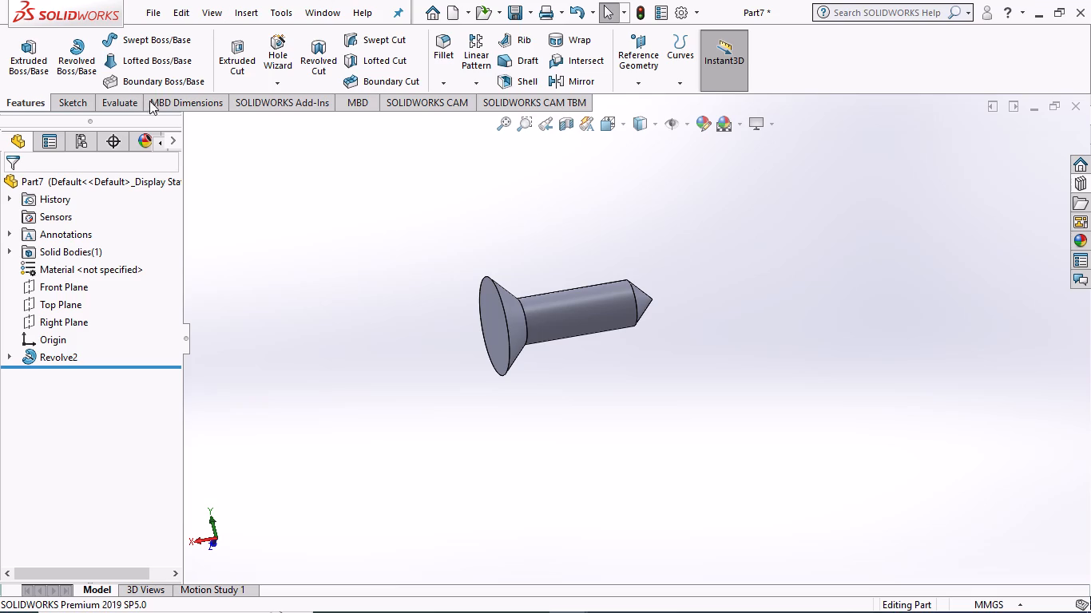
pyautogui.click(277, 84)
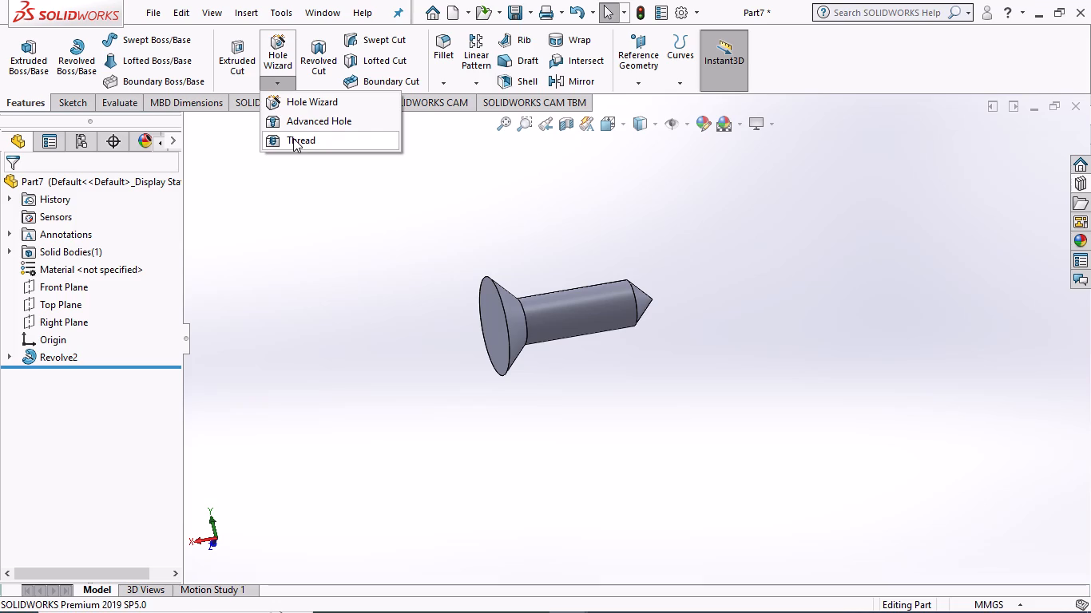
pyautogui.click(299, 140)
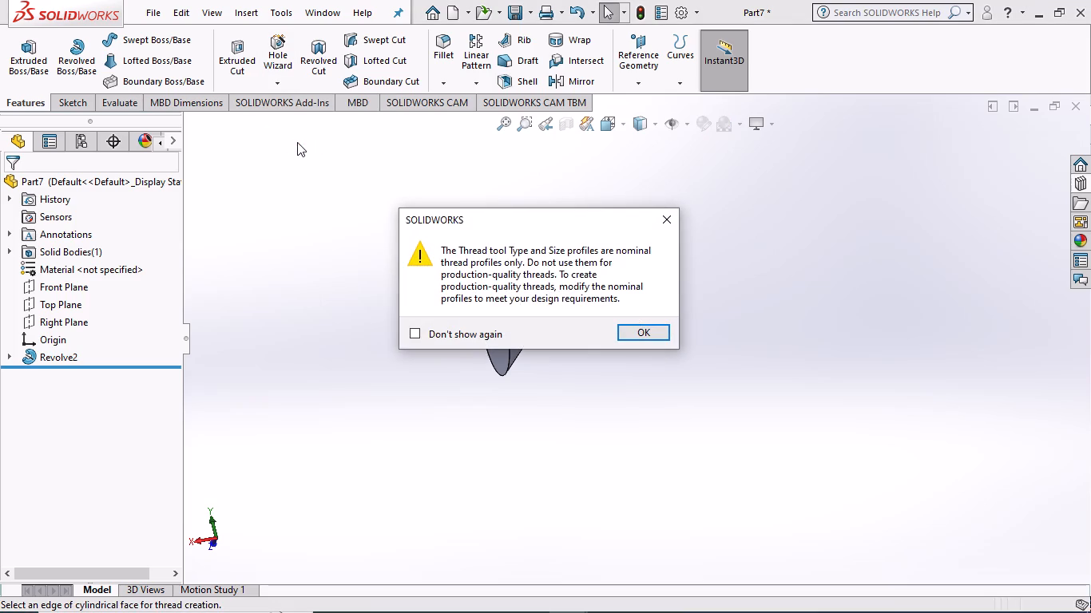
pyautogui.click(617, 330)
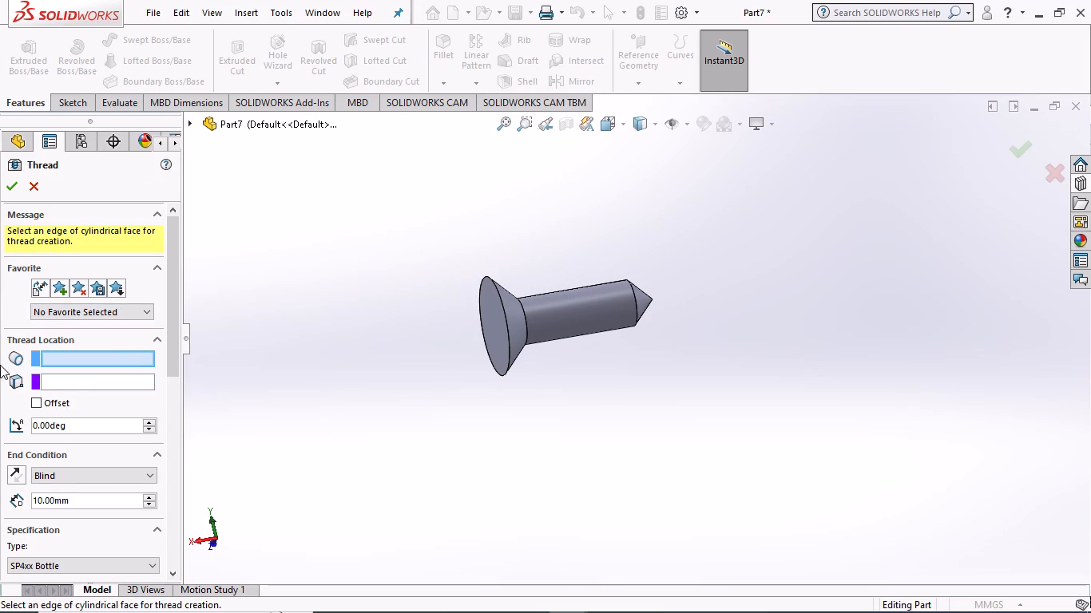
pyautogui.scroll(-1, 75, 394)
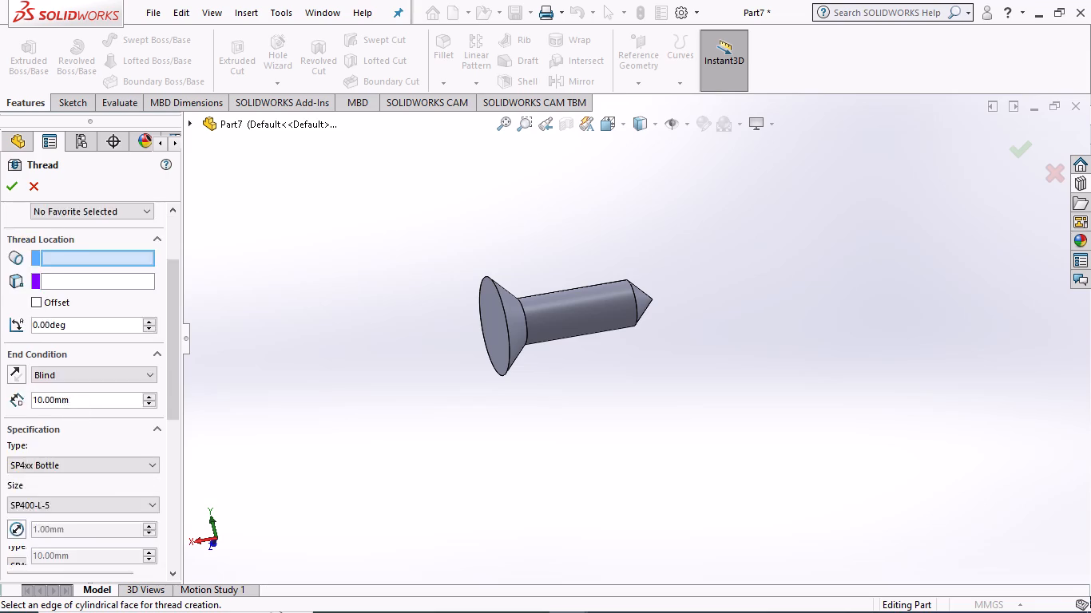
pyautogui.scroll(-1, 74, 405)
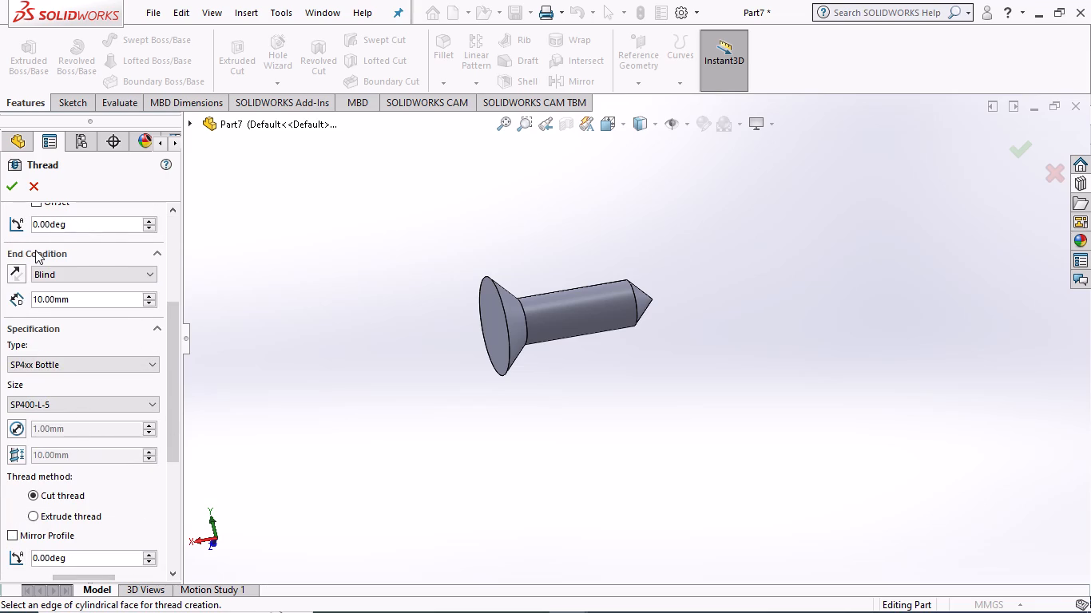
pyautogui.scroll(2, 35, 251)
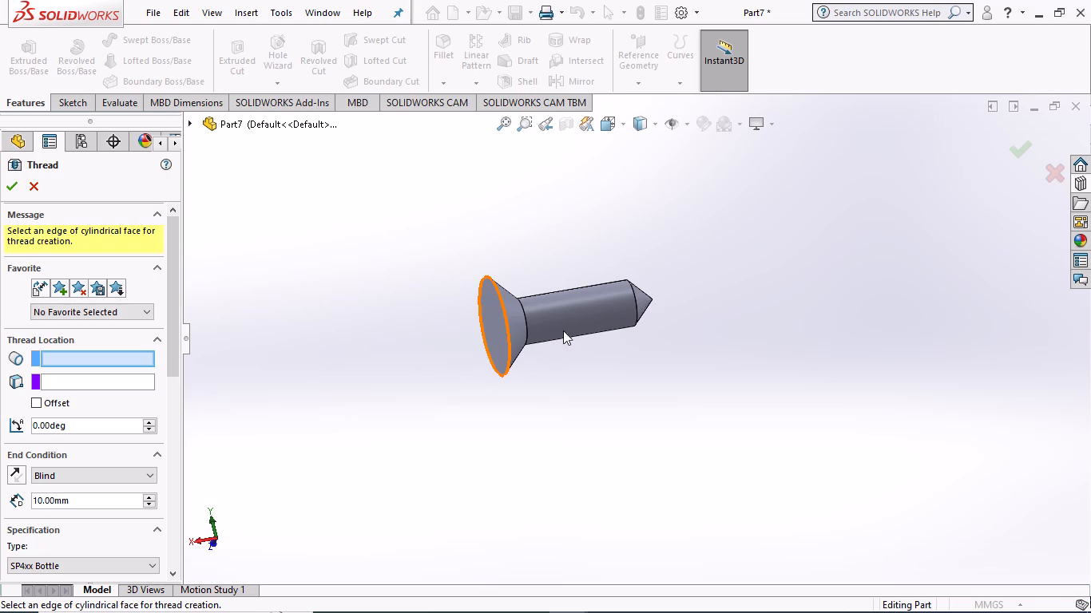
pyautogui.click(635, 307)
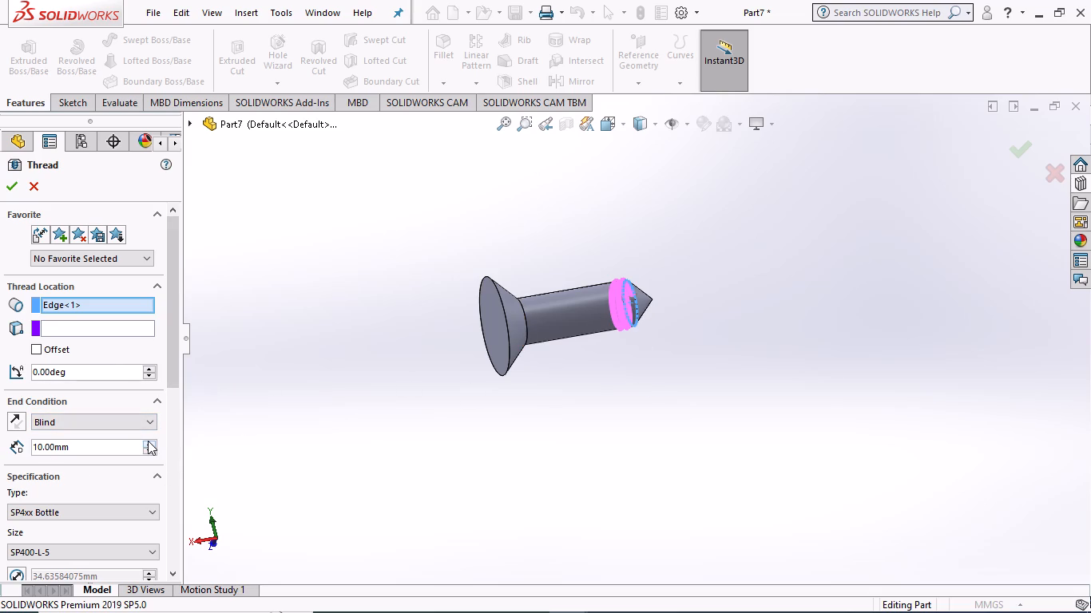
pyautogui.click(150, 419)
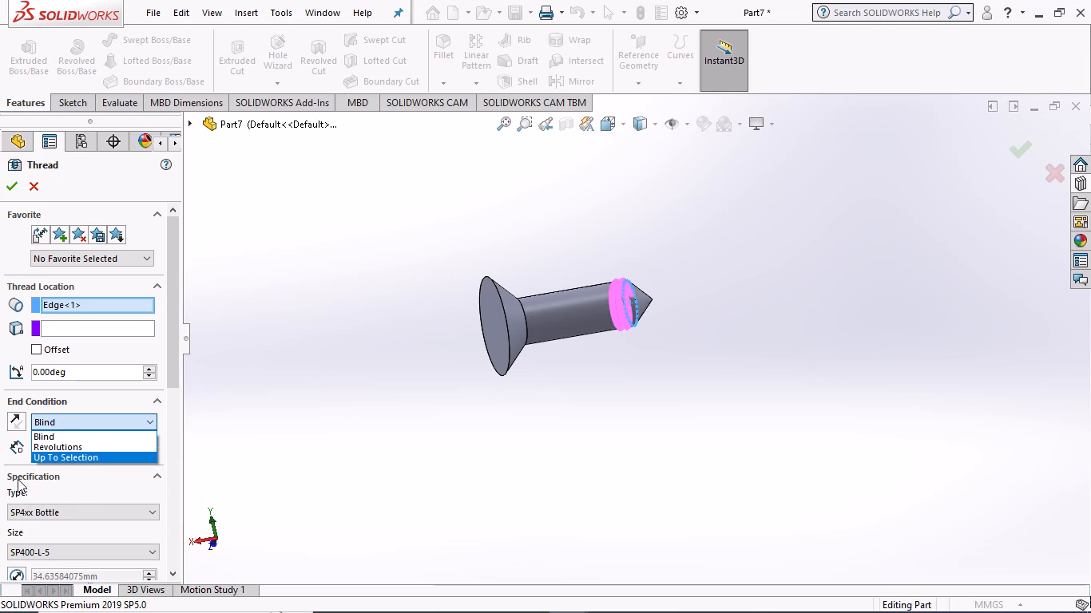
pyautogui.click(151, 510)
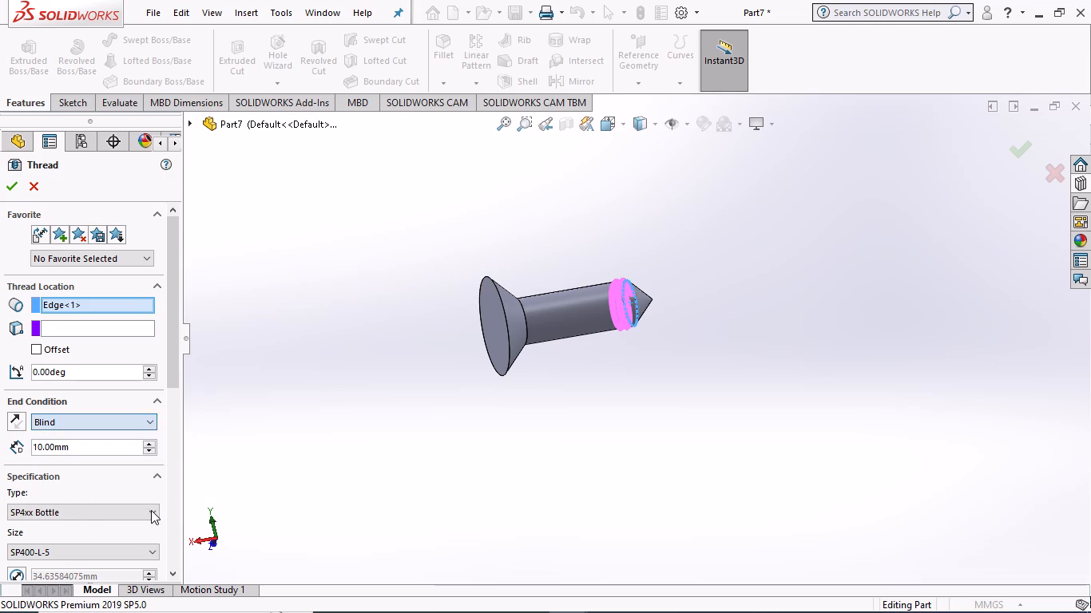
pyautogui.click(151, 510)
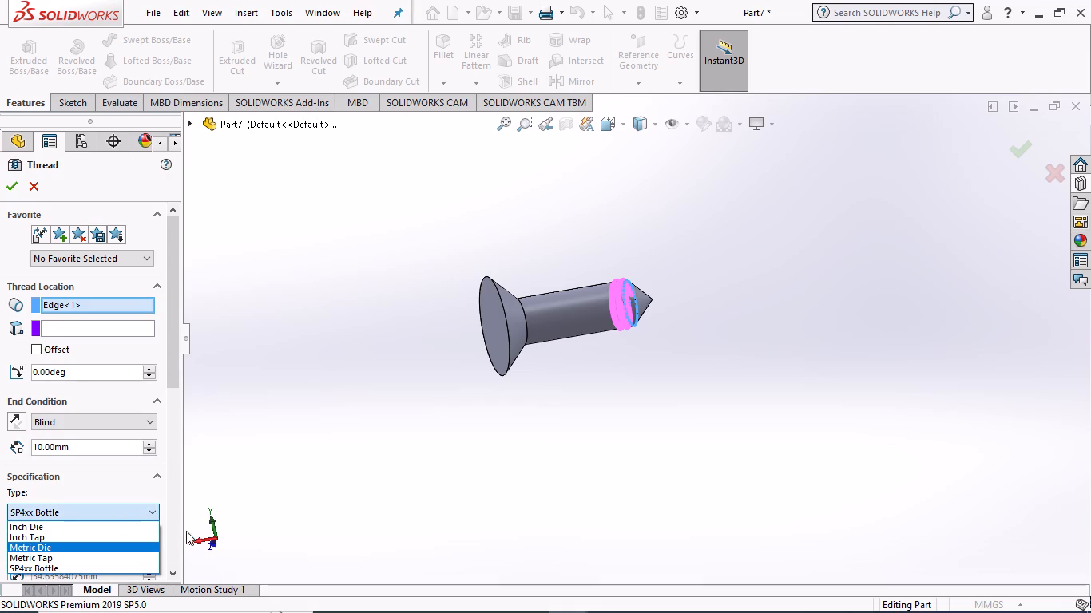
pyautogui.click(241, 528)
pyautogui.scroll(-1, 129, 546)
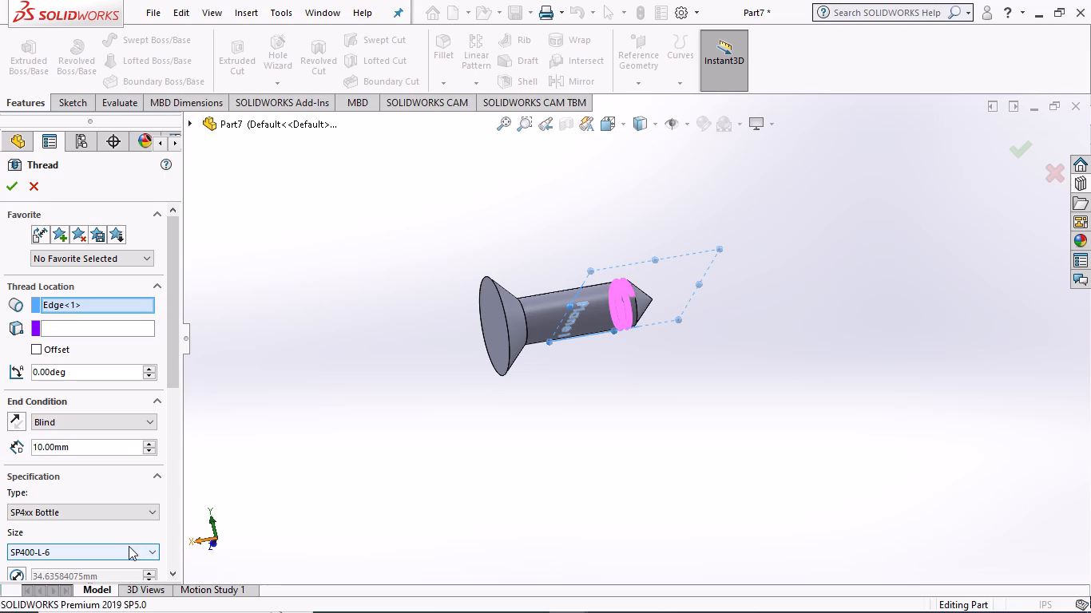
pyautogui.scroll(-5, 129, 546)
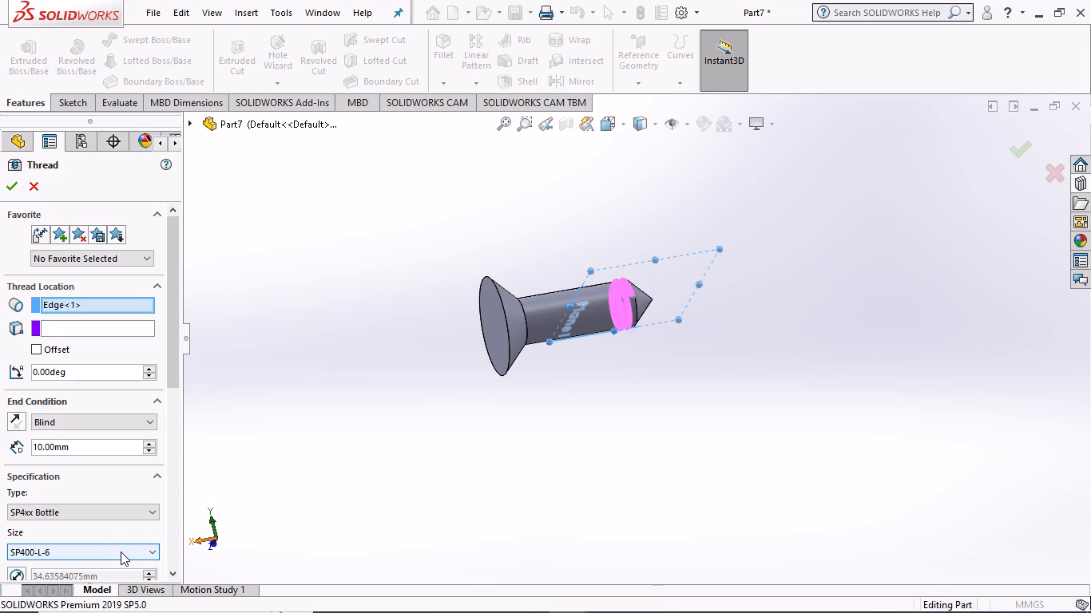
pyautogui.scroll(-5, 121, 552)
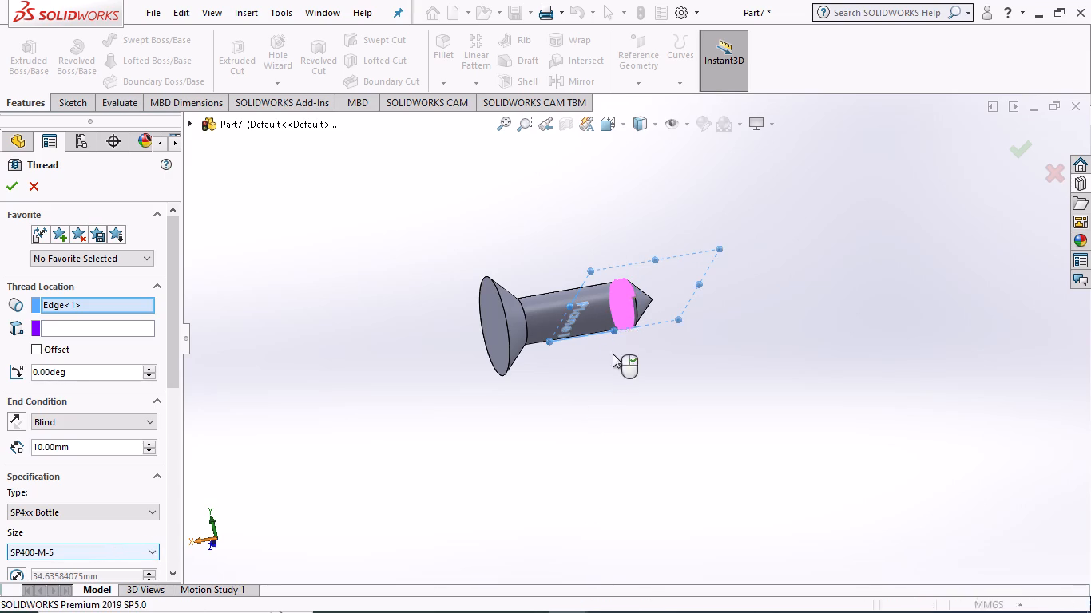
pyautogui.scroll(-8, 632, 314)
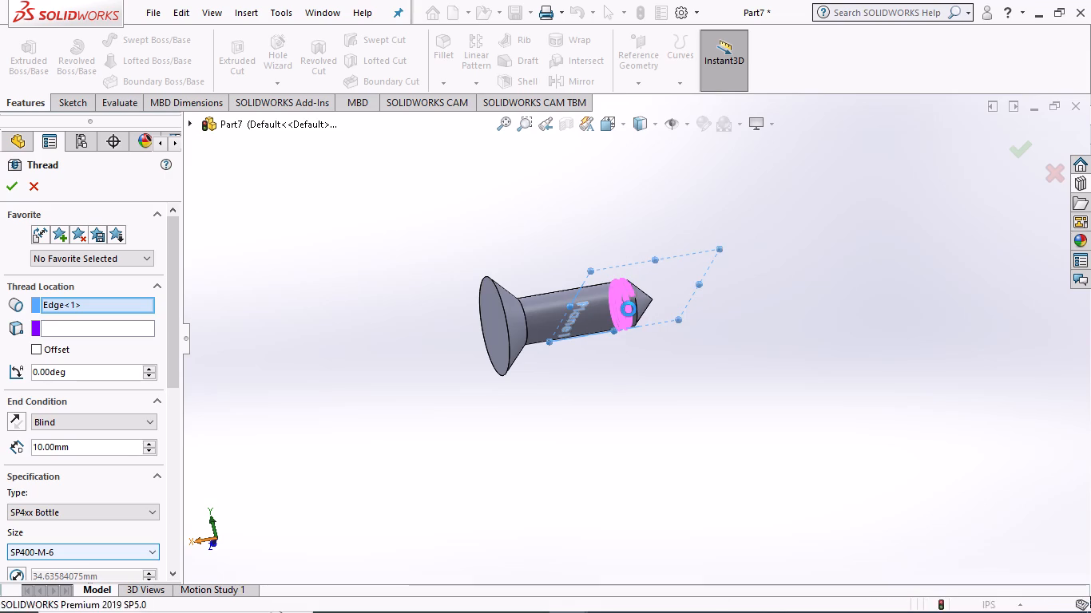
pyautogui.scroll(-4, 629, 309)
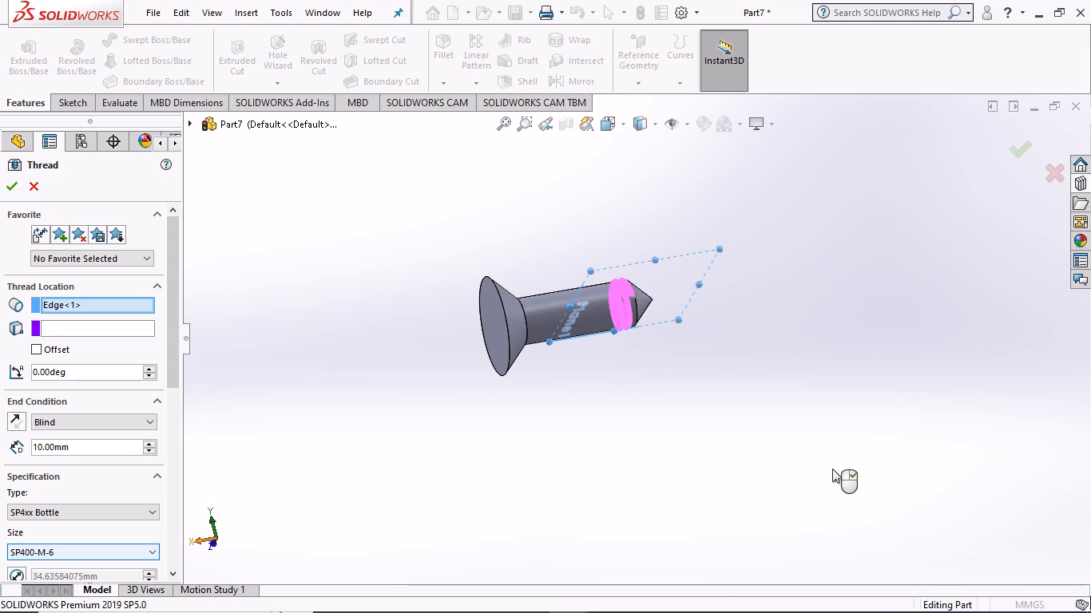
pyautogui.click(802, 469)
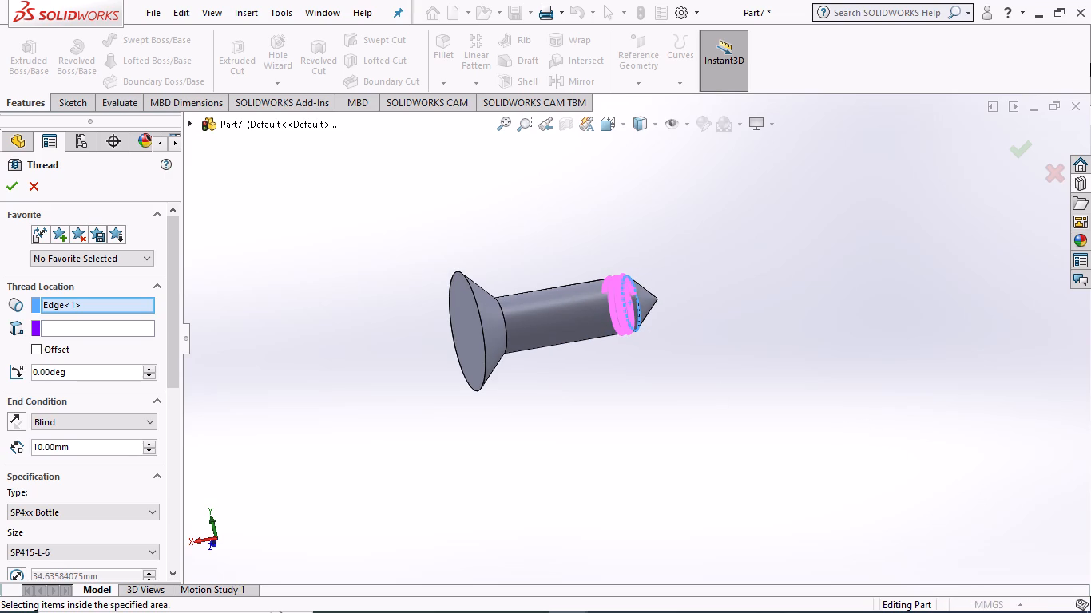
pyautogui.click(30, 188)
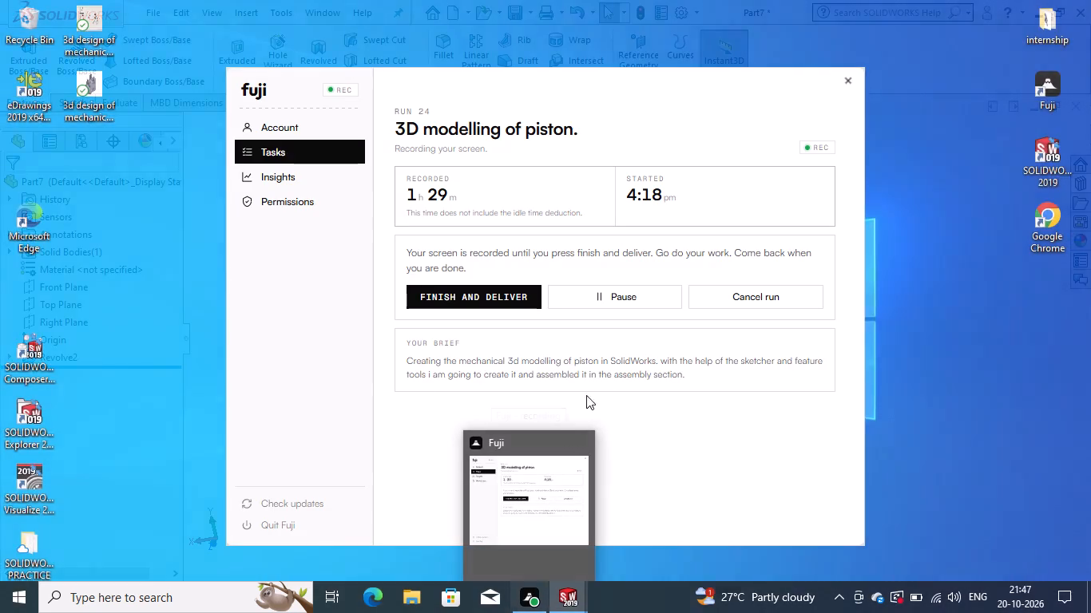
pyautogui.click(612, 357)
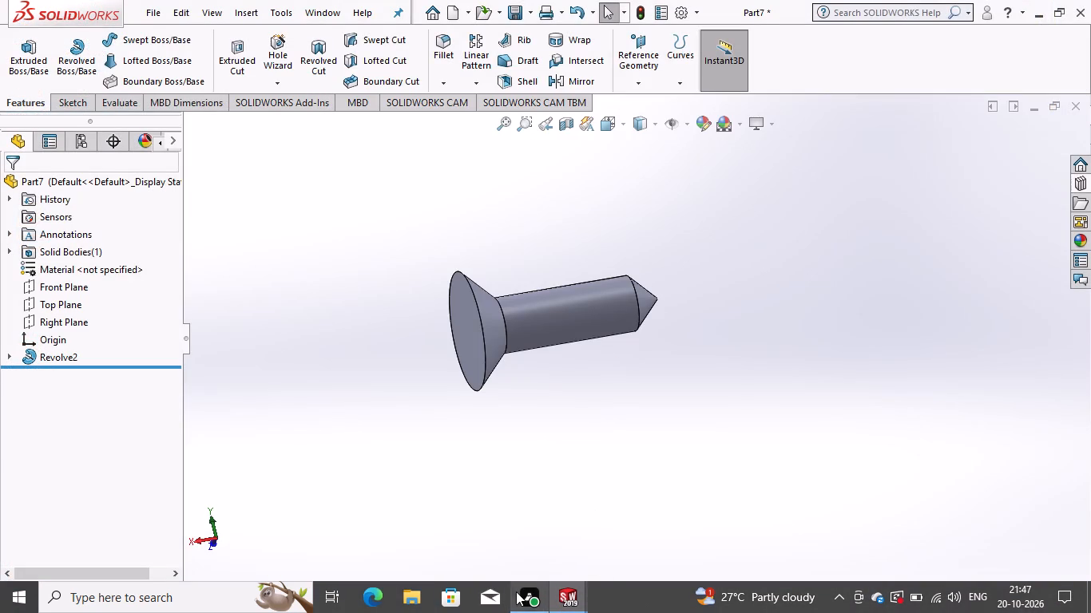
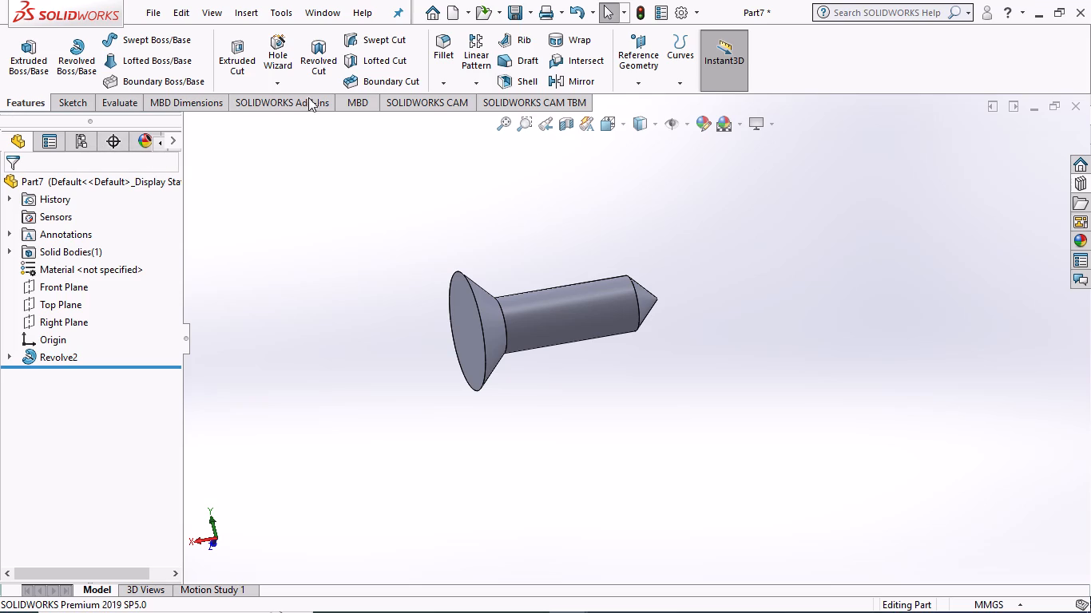
# Examine the revolved pin's flared head, shank and conical tip from several directions.
pyautogui.moveTo(453, 325); pyautogui.dragTo(603, 323)
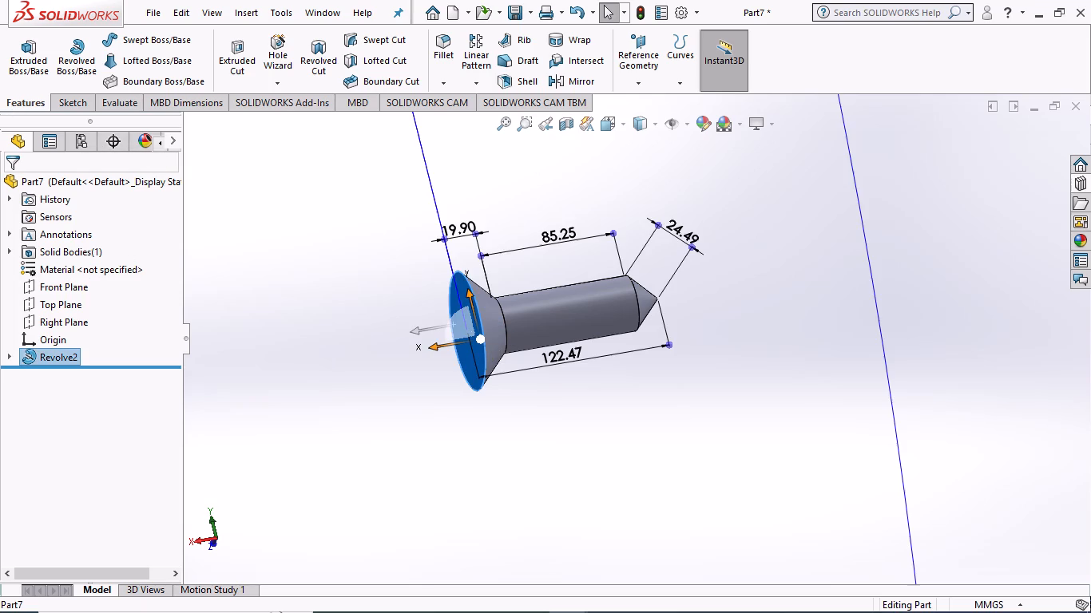
pyautogui.moveTo(603, 323); pyautogui.dragTo(772, 350)
pyautogui.click(676, 402)
pyautogui.moveTo(336, 312); pyautogui.dragTo(348, 315)
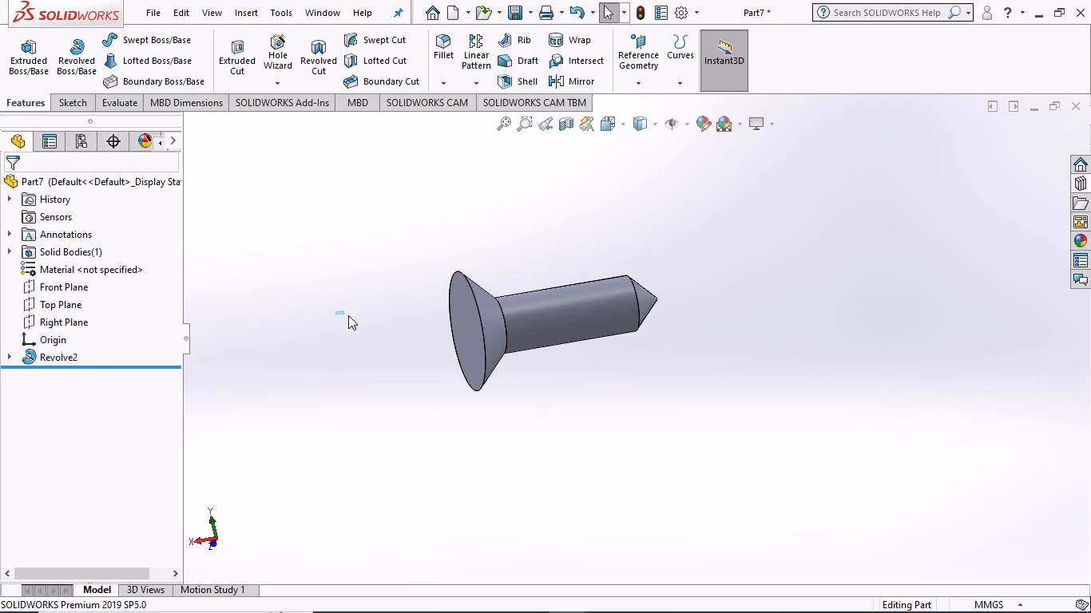
pyautogui.moveTo(348, 315); pyautogui.dragTo(452, 322)
pyautogui.moveTo(335, 320); pyautogui.dragTo(679, 354, button='middle')
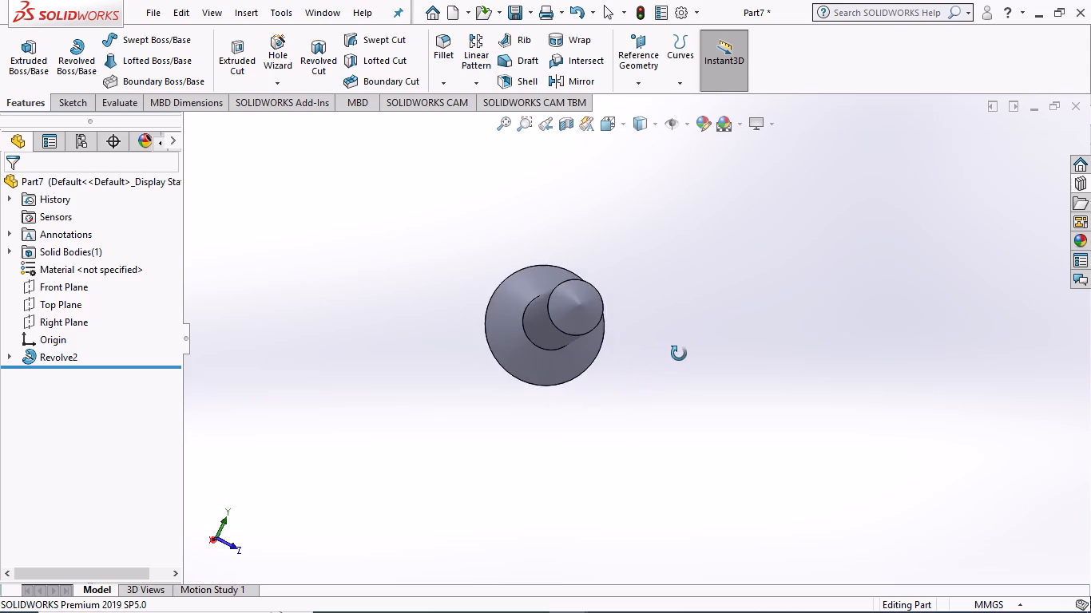
pyautogui.moveTo(679, 354); pyautogui.dragTo(375, 307, button='middle')
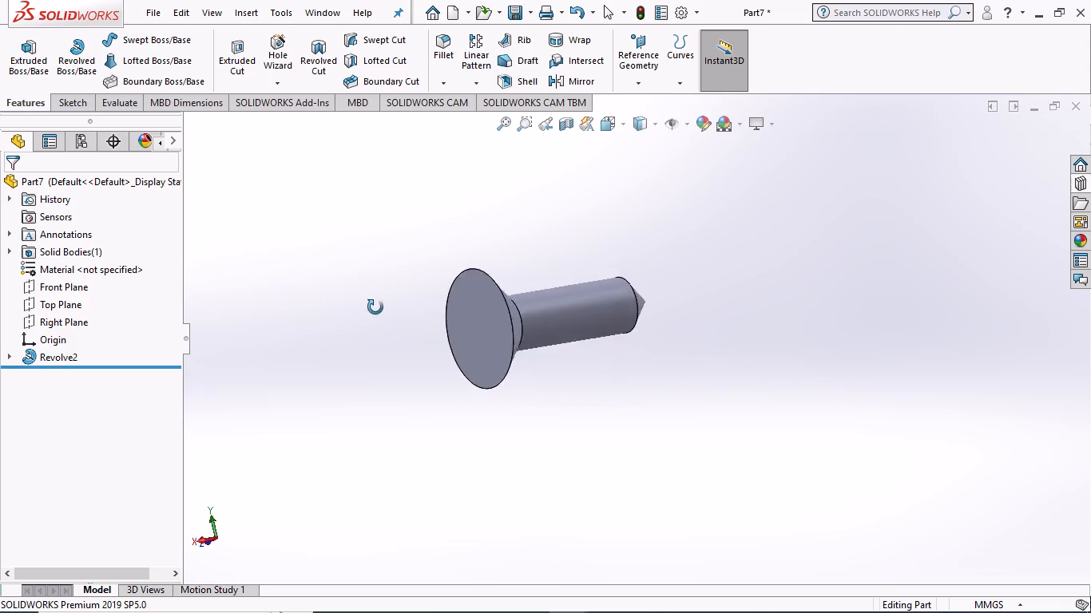
pyautogui.moveTo(375, 307); pyautogui.dragTo(524, 419, button='middle')
pyautogui.moveTo(363, 227); pyautogui.dragTo(834, 440)
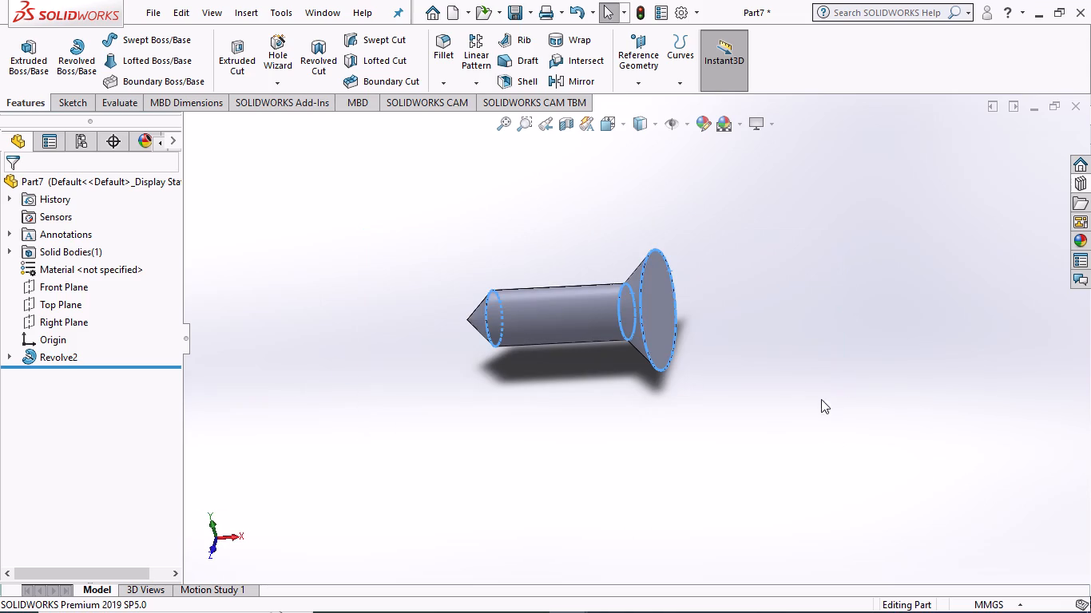
# Delete the revolved pin feature and its leftover profile sketch from the part.
pyautogui.rightClick(649, 295)
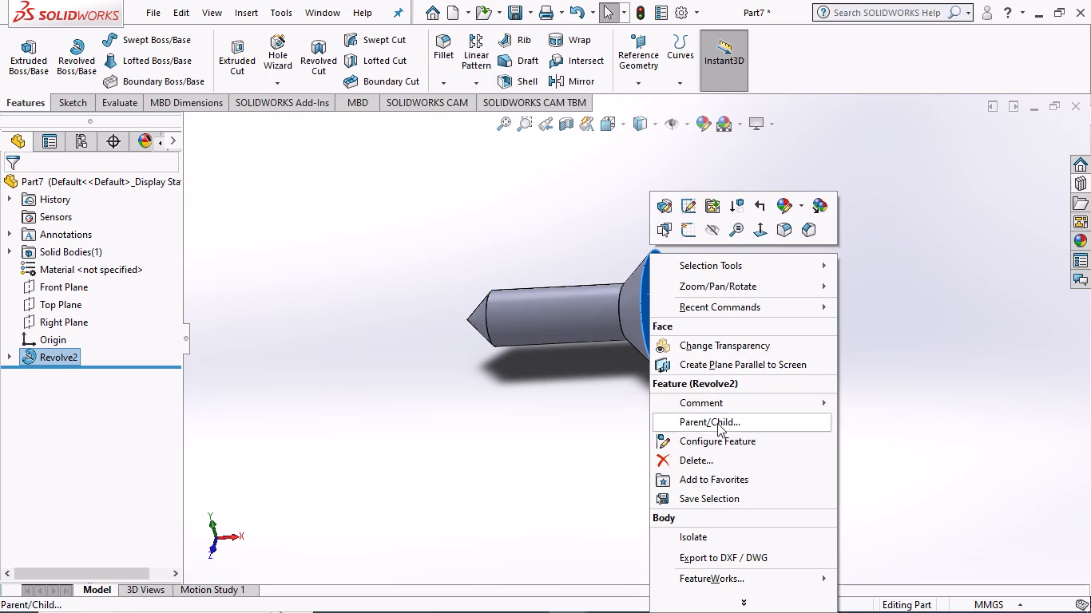
pyautogui.click(706, 460)
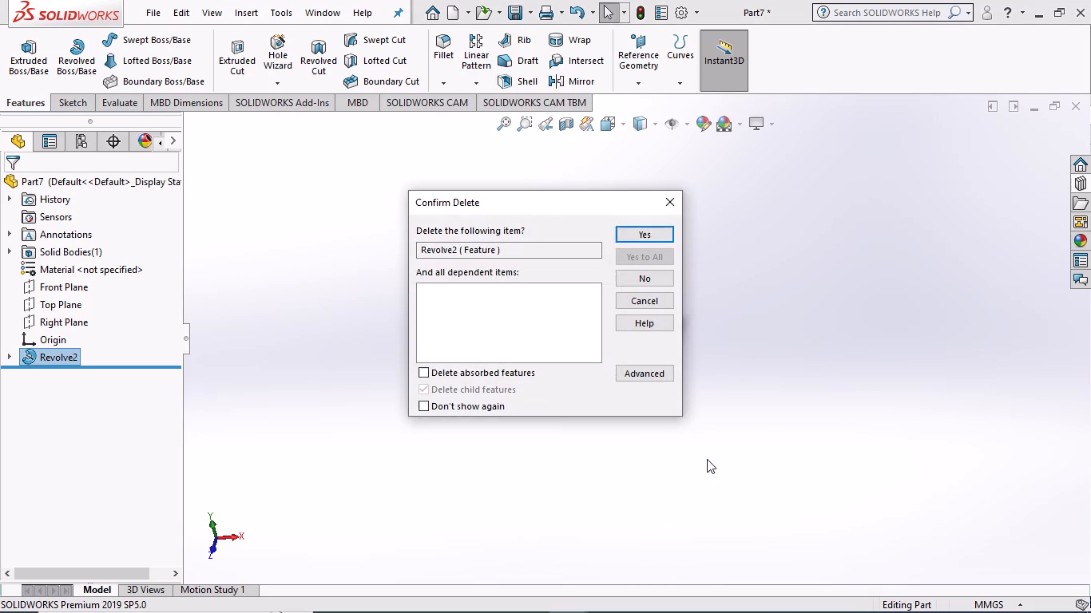
pyautogui.click(637, 227)
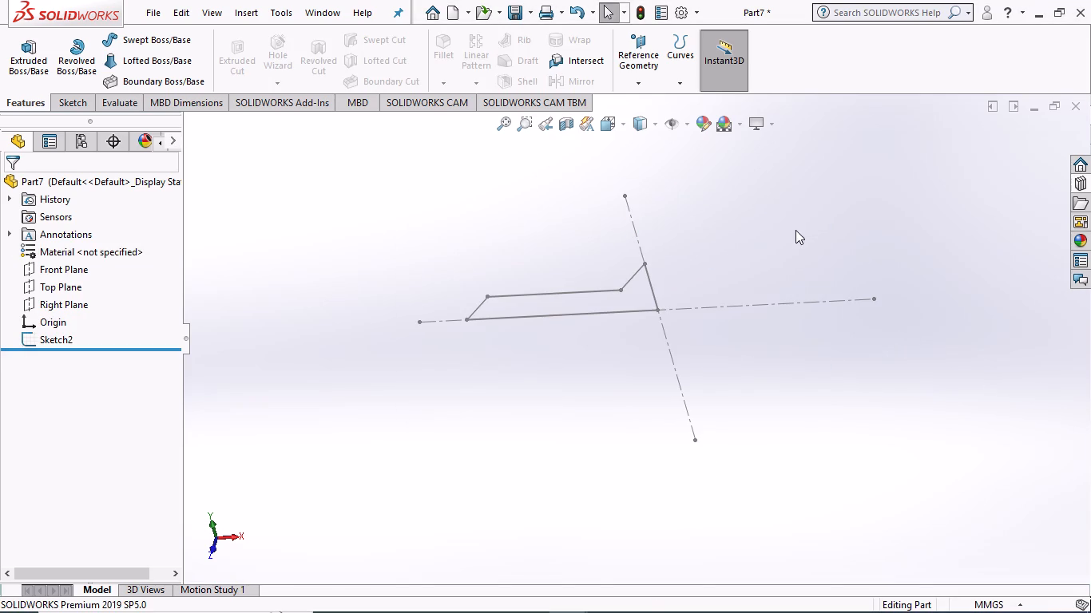
pyautogui.rightClick(811, 299)
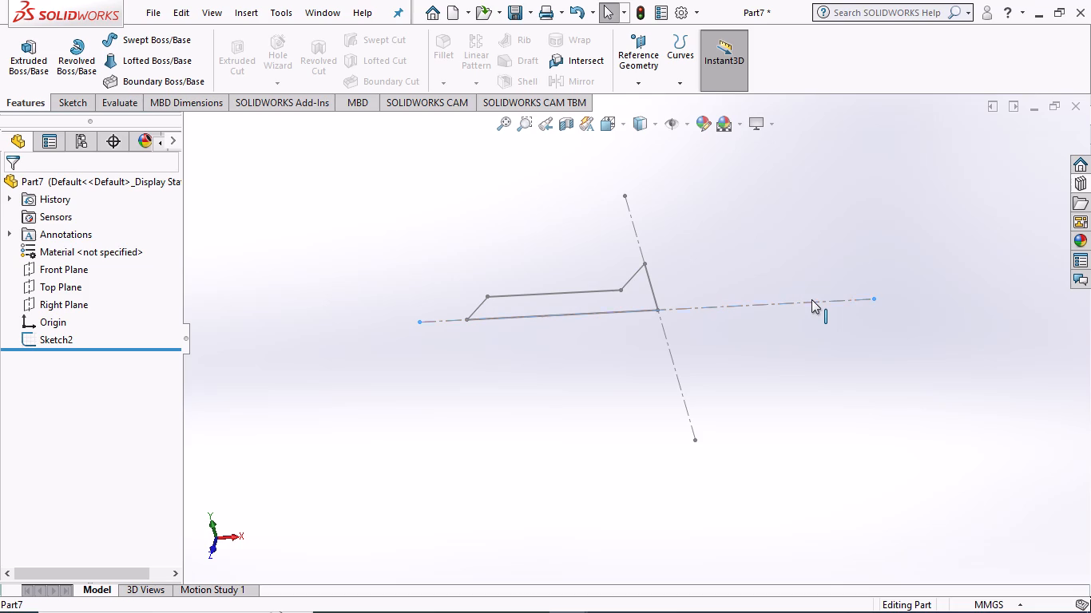
pyautogui.click(824, 444)
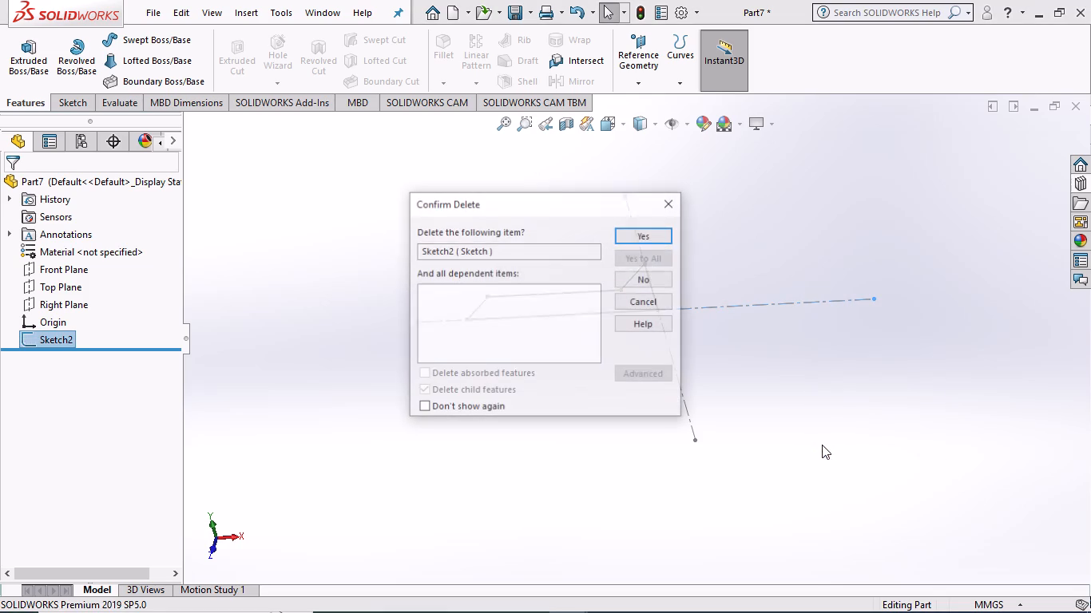
pyautogui.click(631, 235)
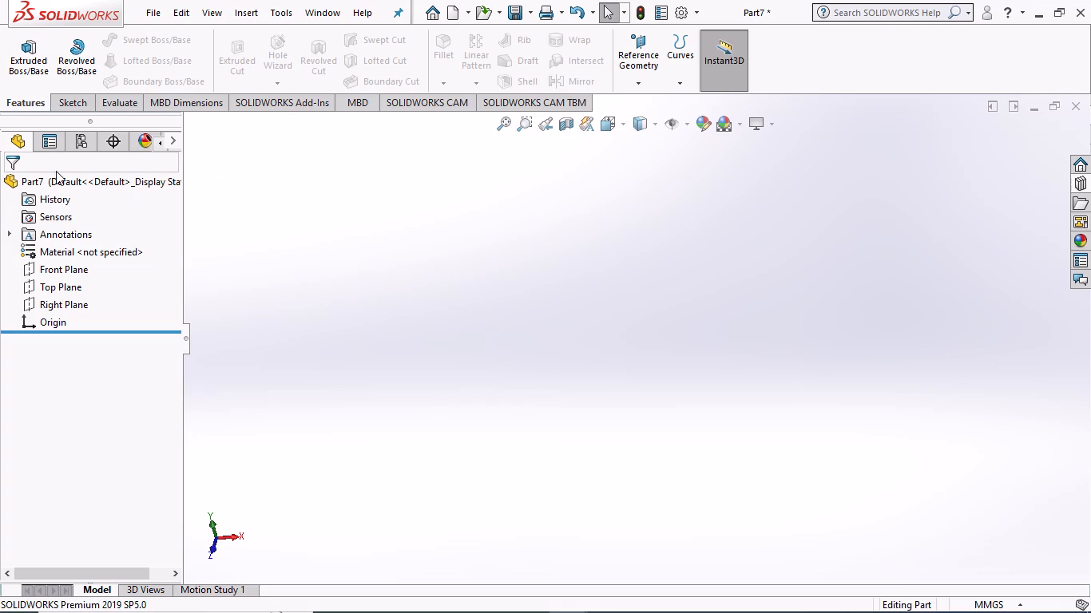
# Start a new sketch on the Front Plane.
pyautogui.click(38, 104)
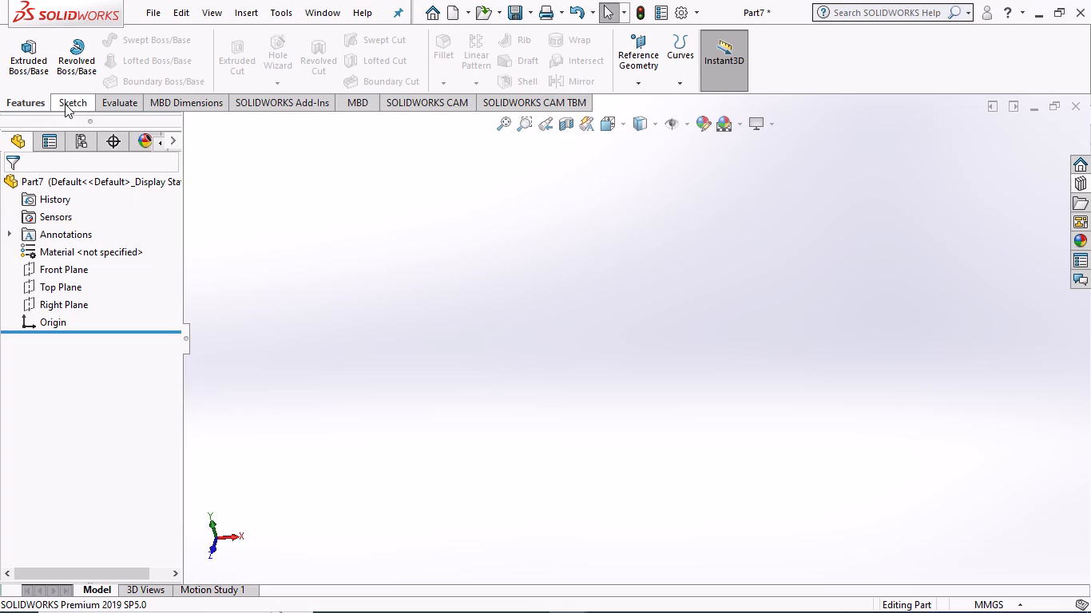
pyautogui.click(65, 104)
pyautogui.click(25, 273)
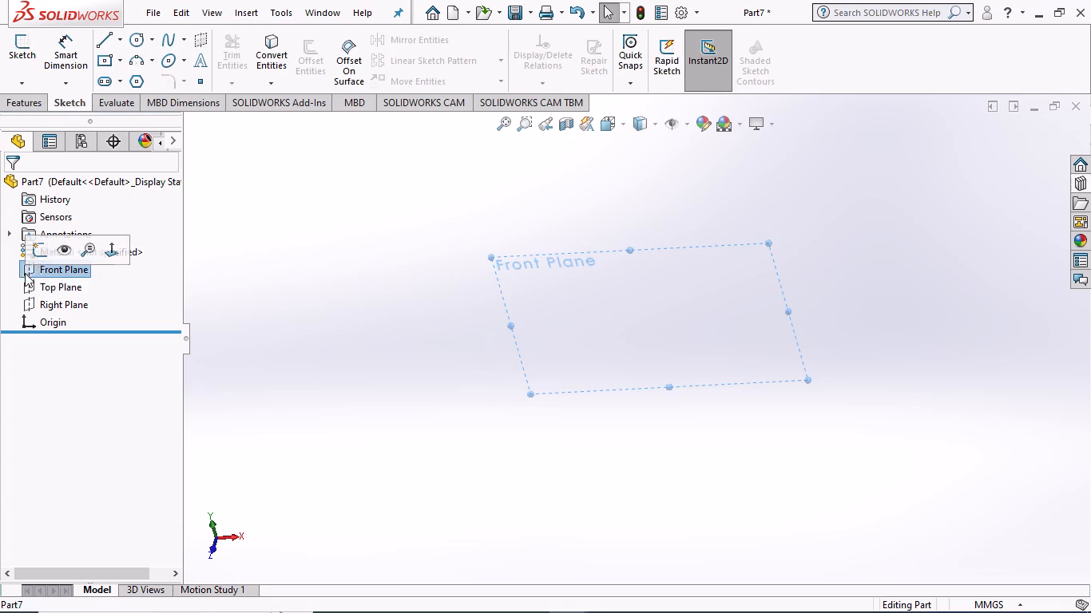
pyautogui.click(45, 252)
pyautogui.click(362, 318)
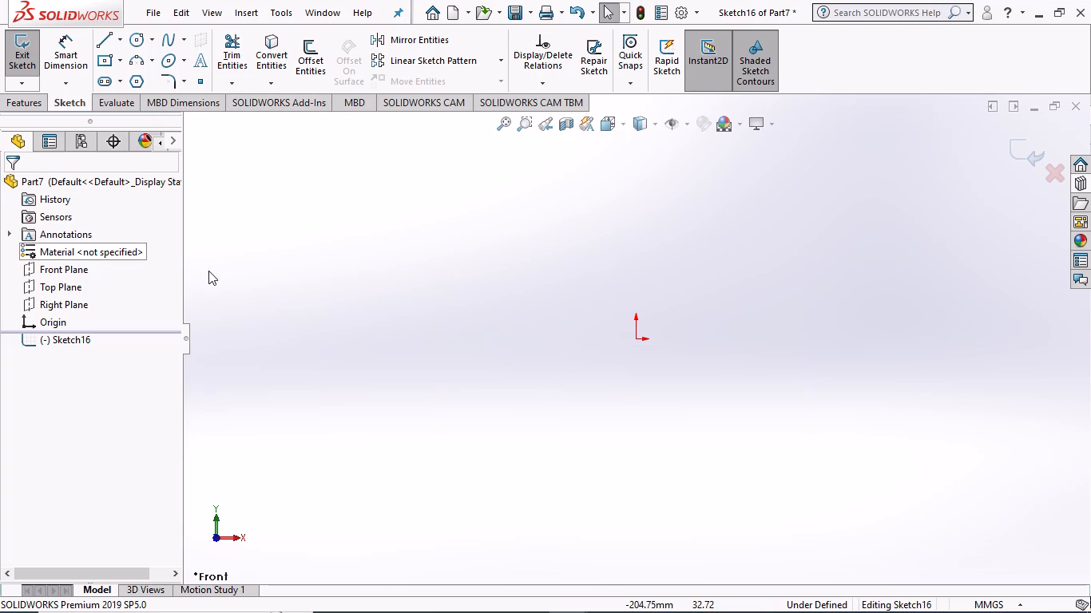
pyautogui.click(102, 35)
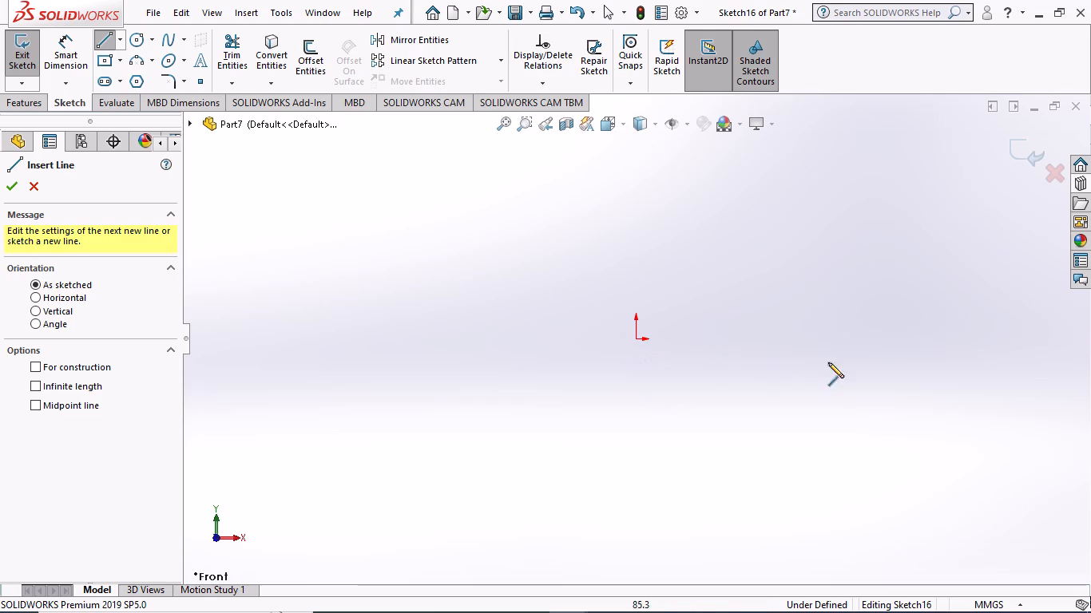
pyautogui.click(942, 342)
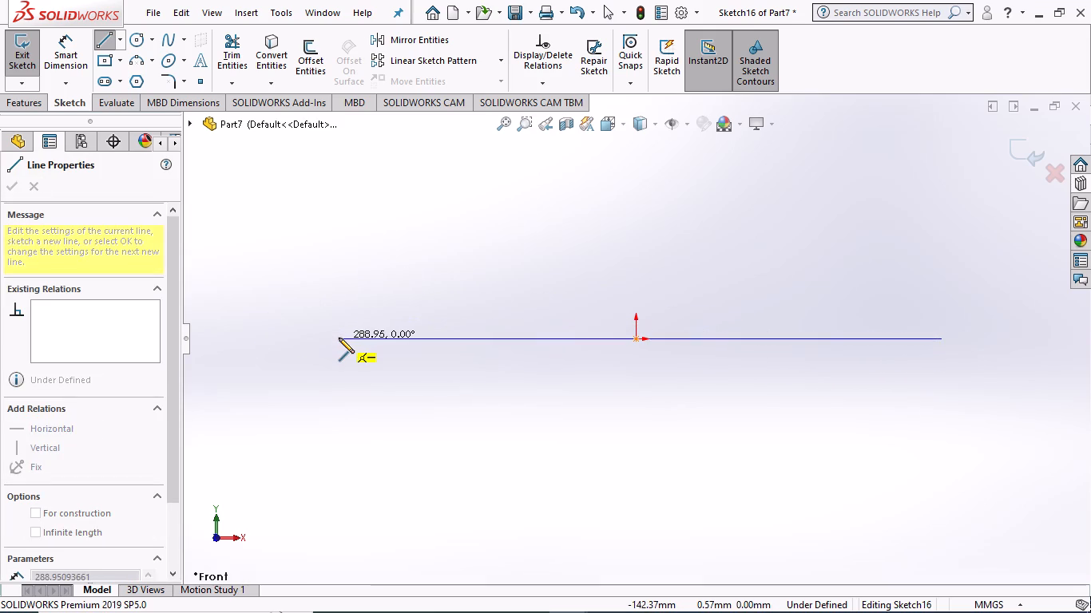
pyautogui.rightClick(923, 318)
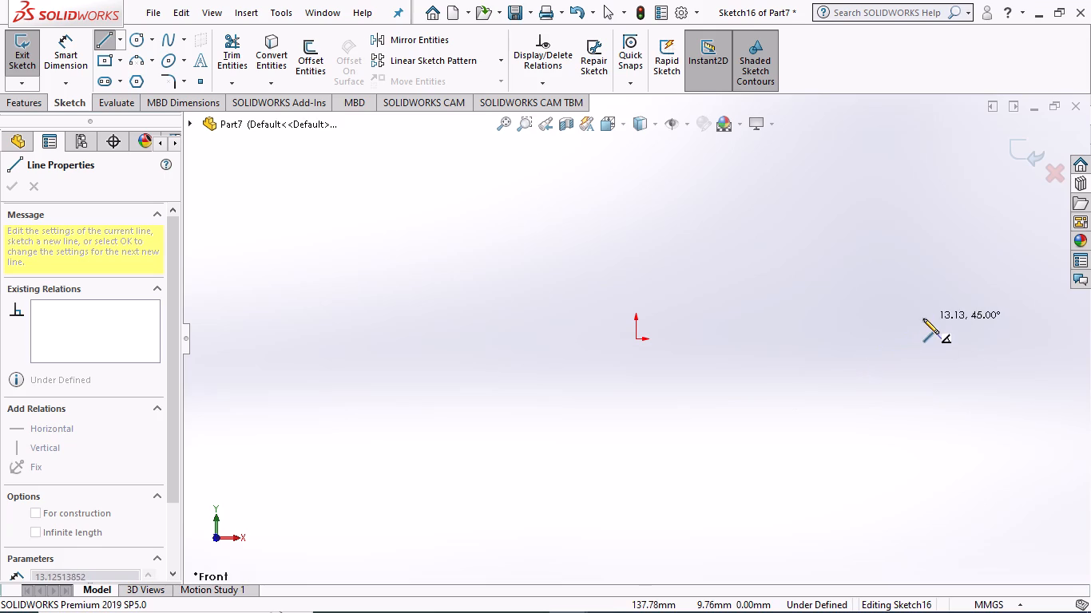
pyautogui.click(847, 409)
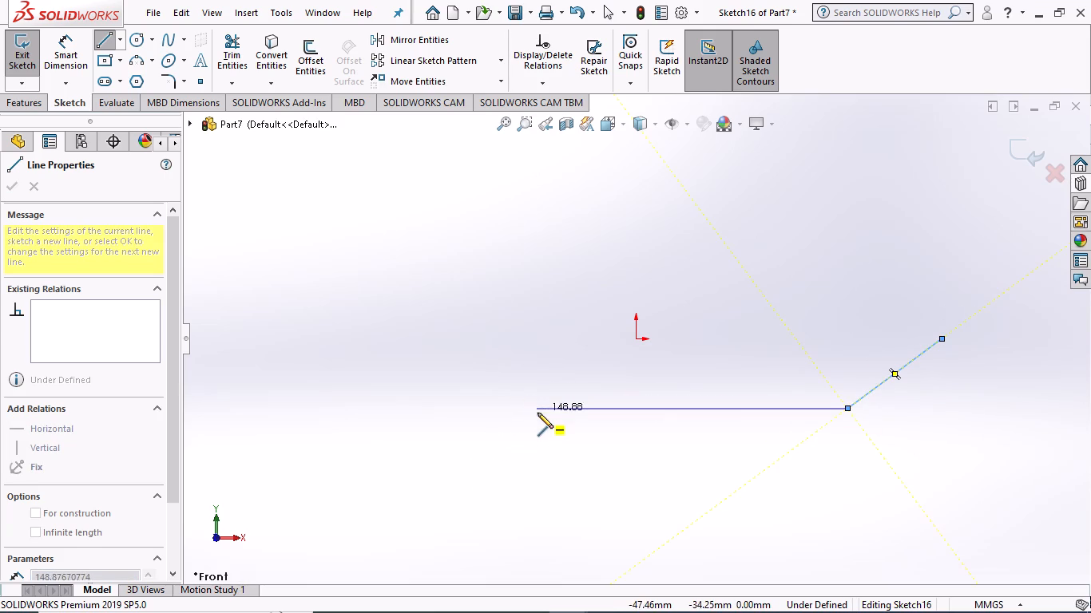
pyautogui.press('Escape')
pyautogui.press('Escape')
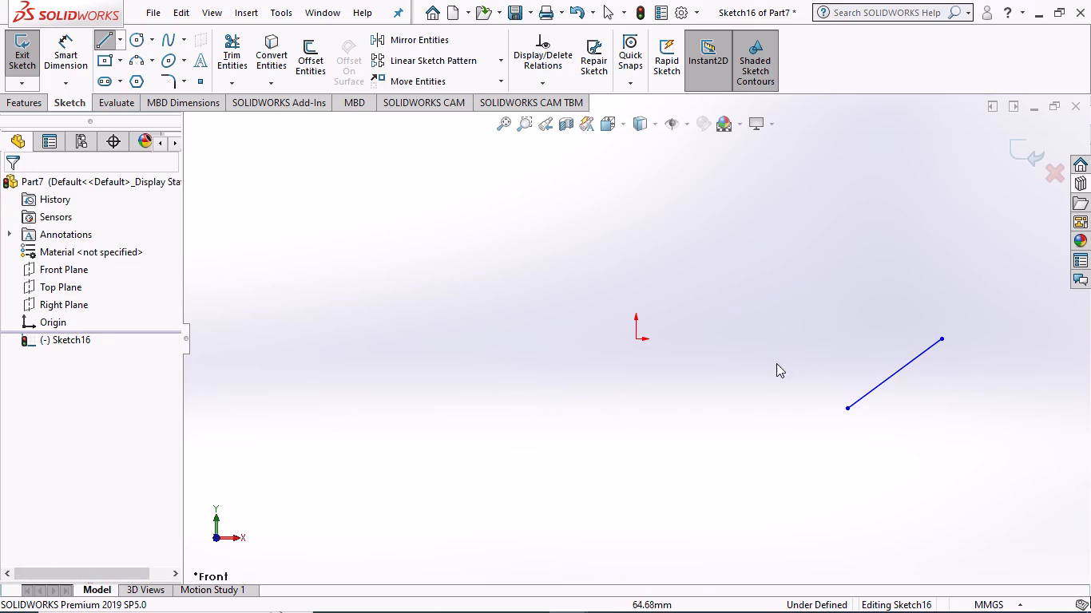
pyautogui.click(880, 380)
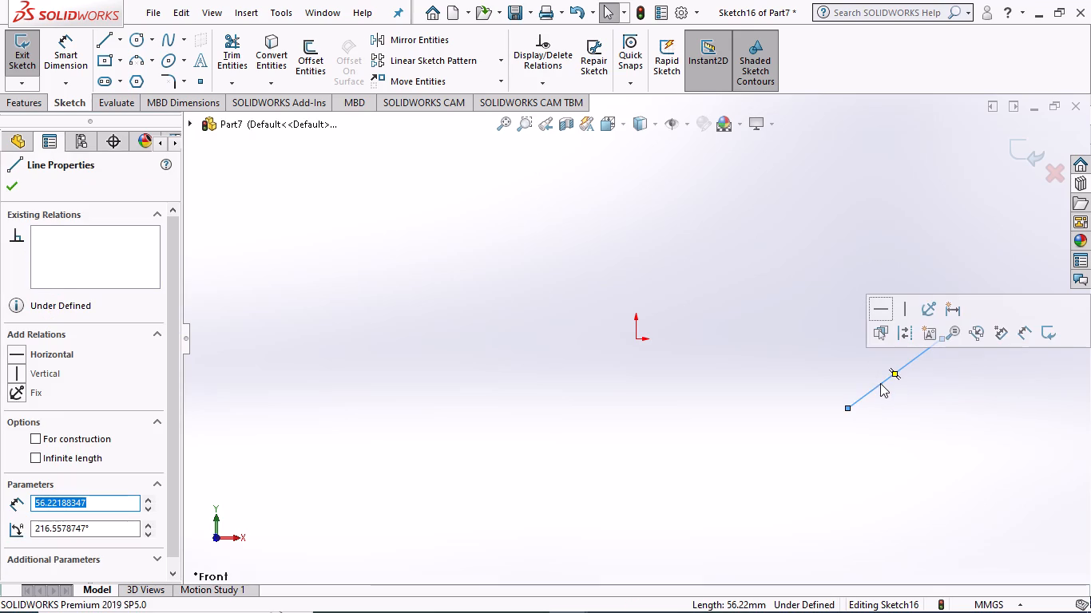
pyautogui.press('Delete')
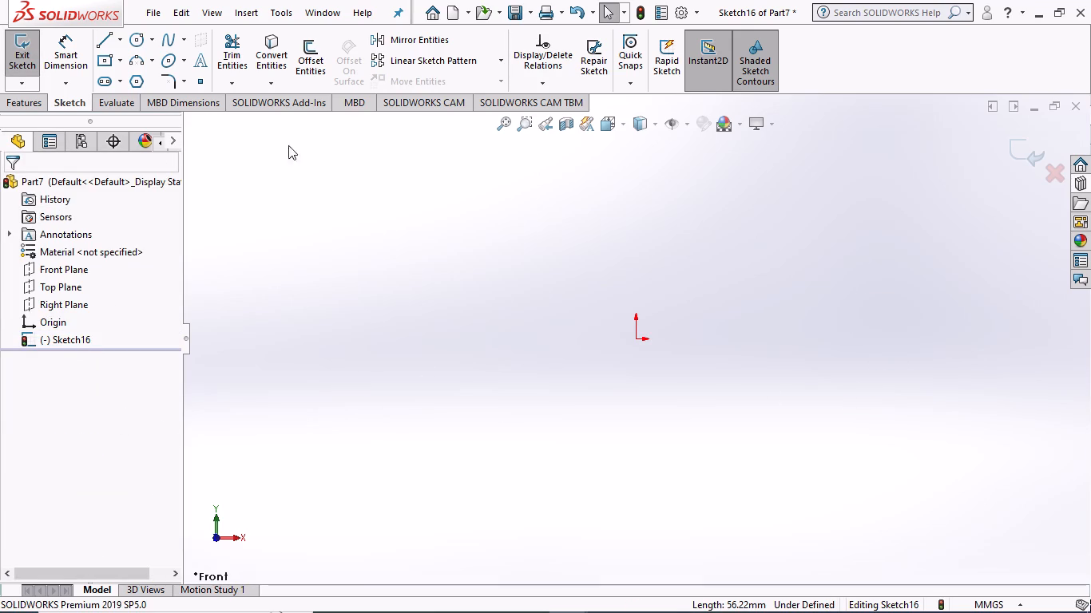
# Draw a vertical centerline about 207 mm long and a horizontal centerline about 300 mm long, crossing at the origin.
pyautogui.click(120, 34)
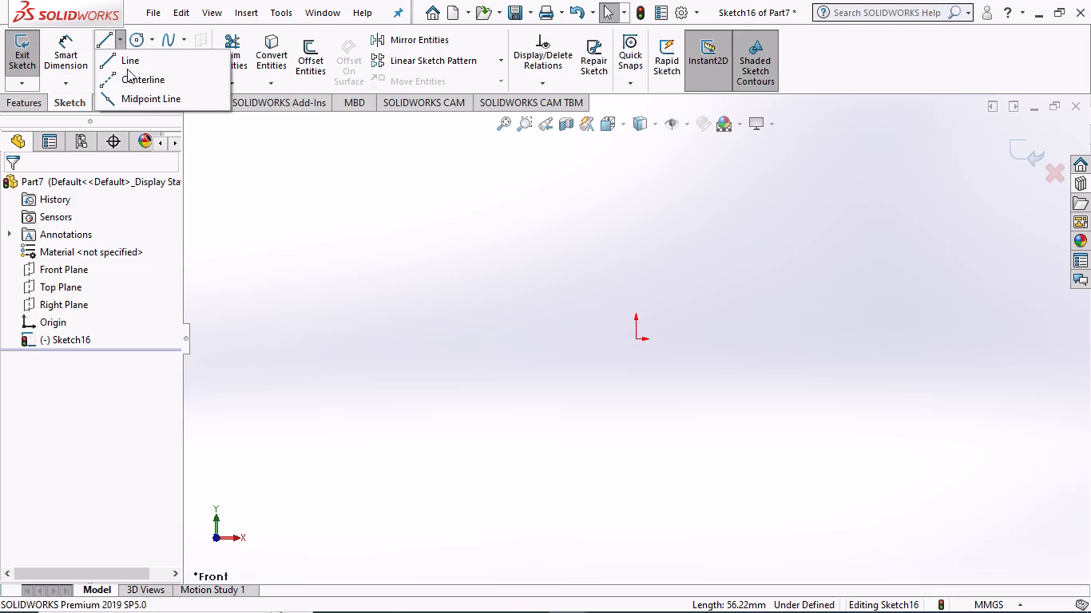
pyautogui.click(129, 79)
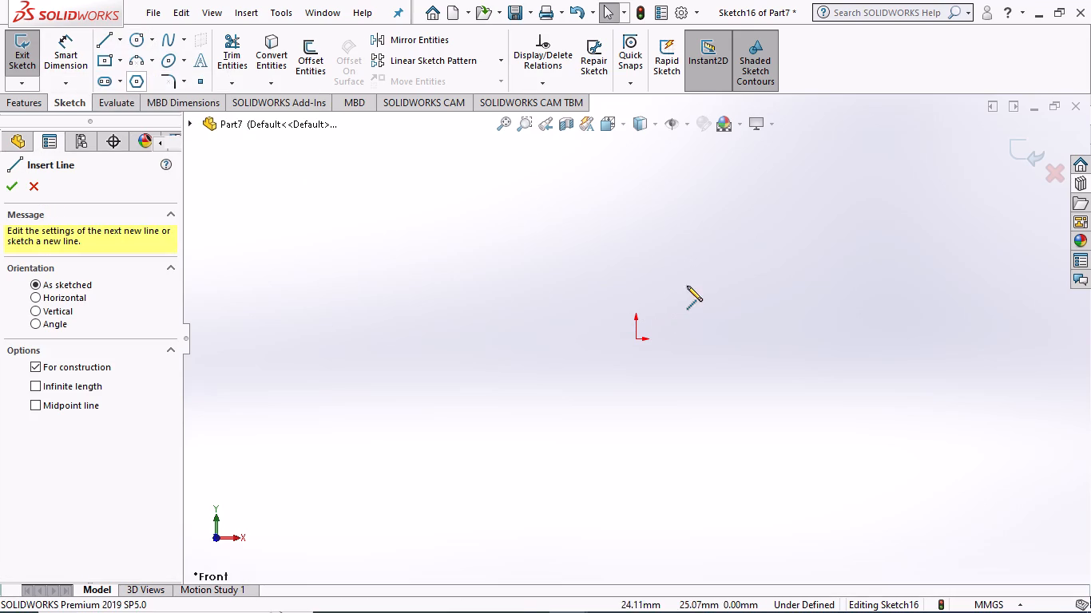
pyautogui.click(640, 141)
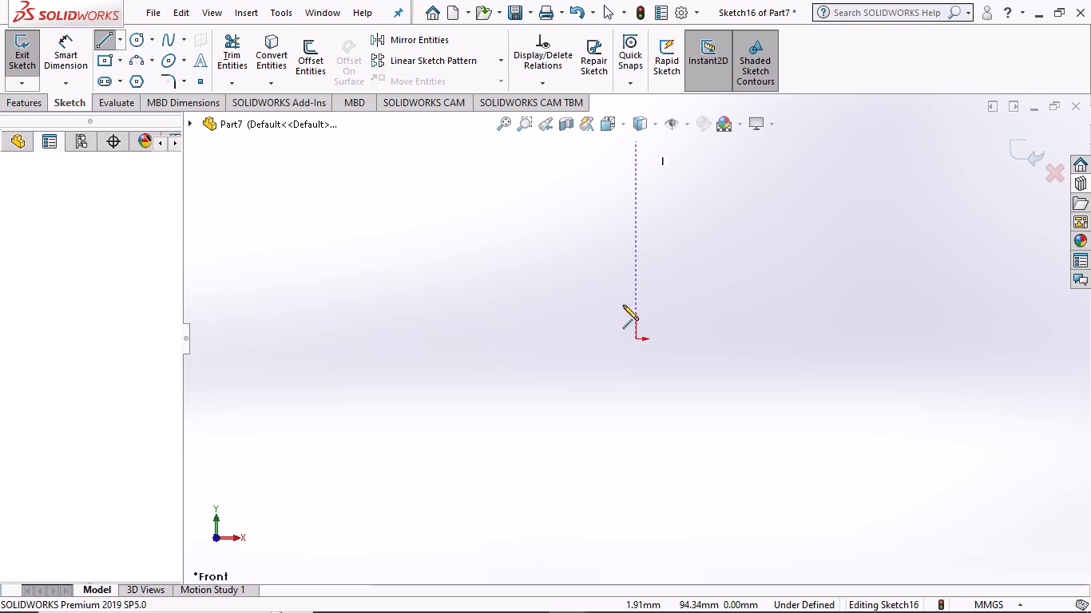
pyautogui.click(639, 572)
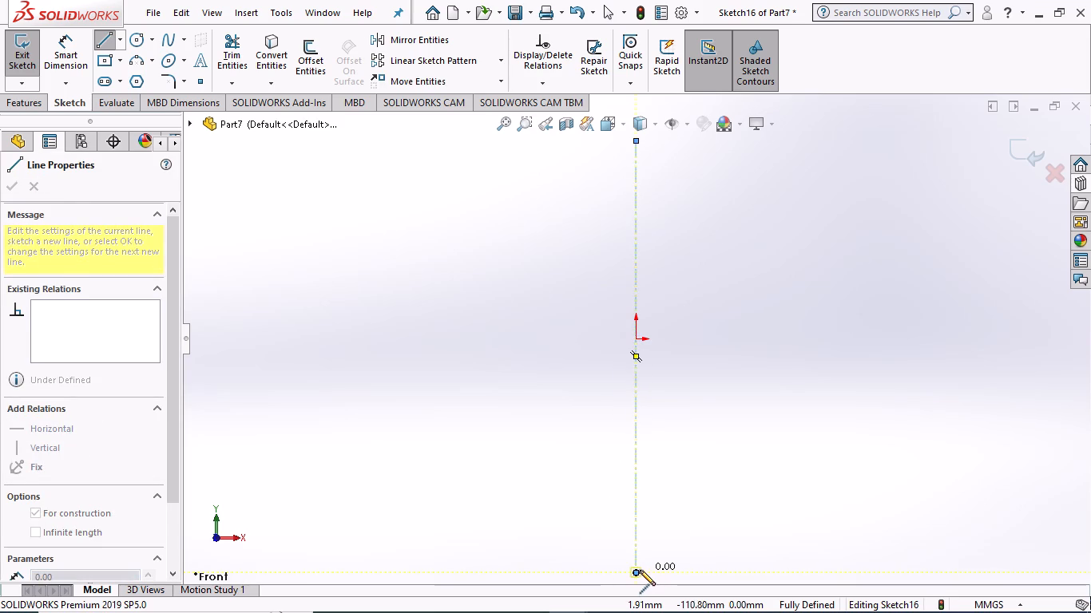
pyautogui.press('Escape')
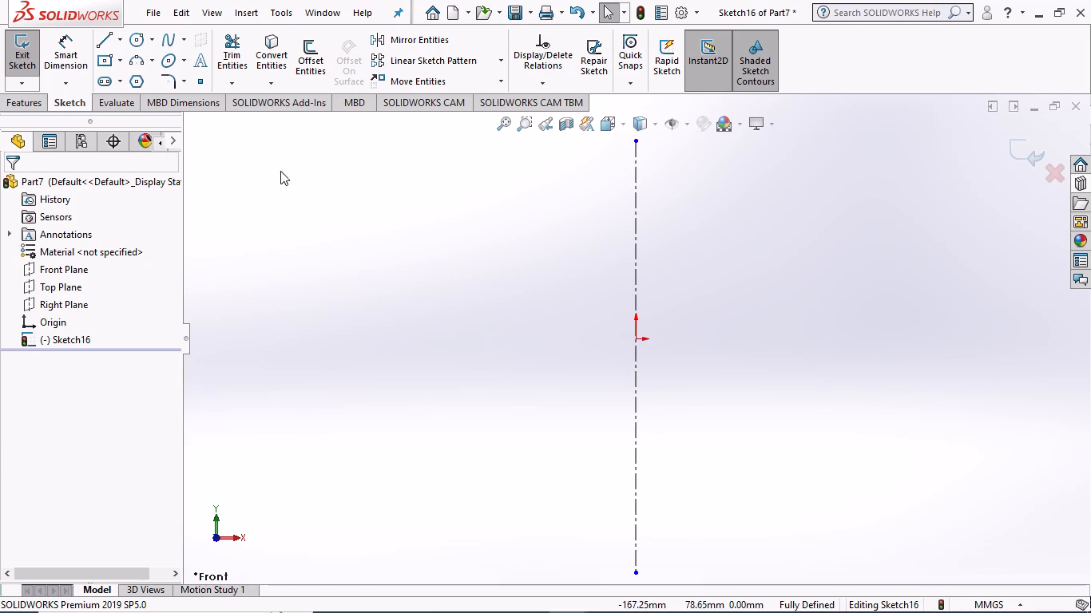
pyautogui.click(120, 36)
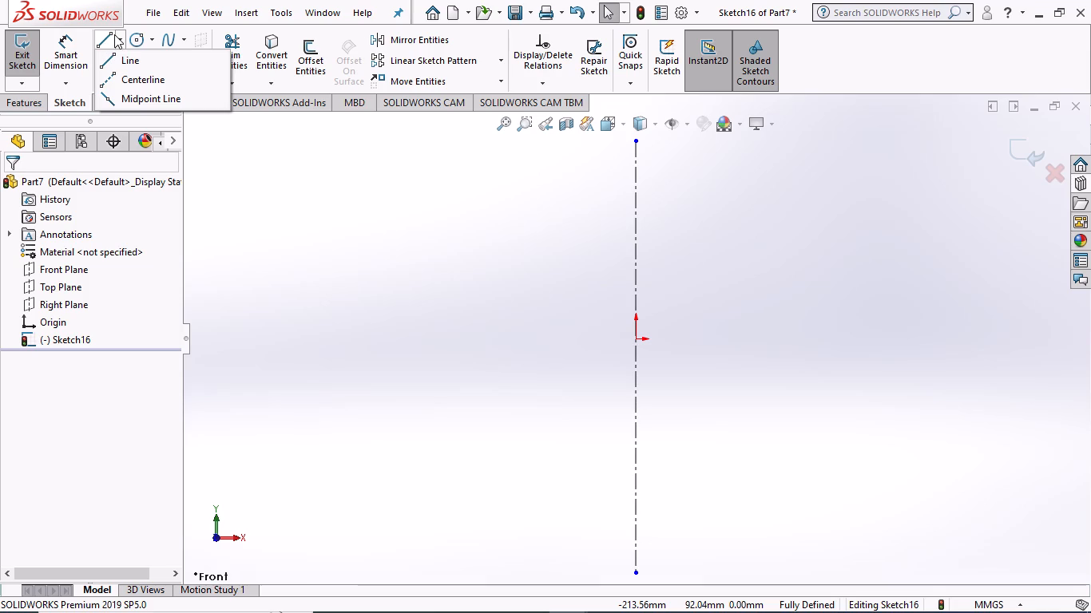
pyautogui.click(117, 73)
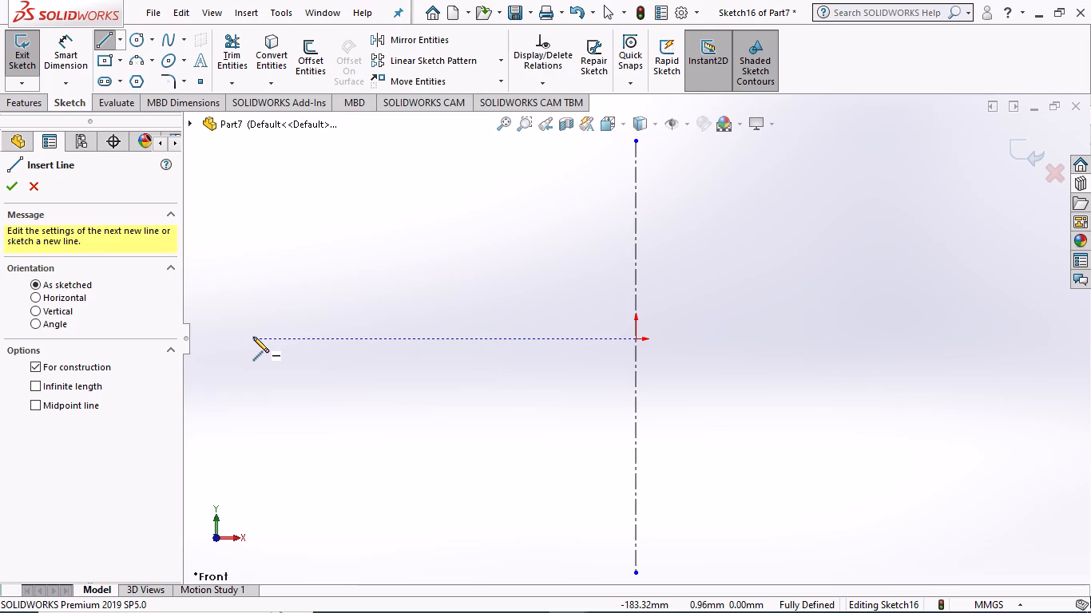
pyautogui.click(307, 339)
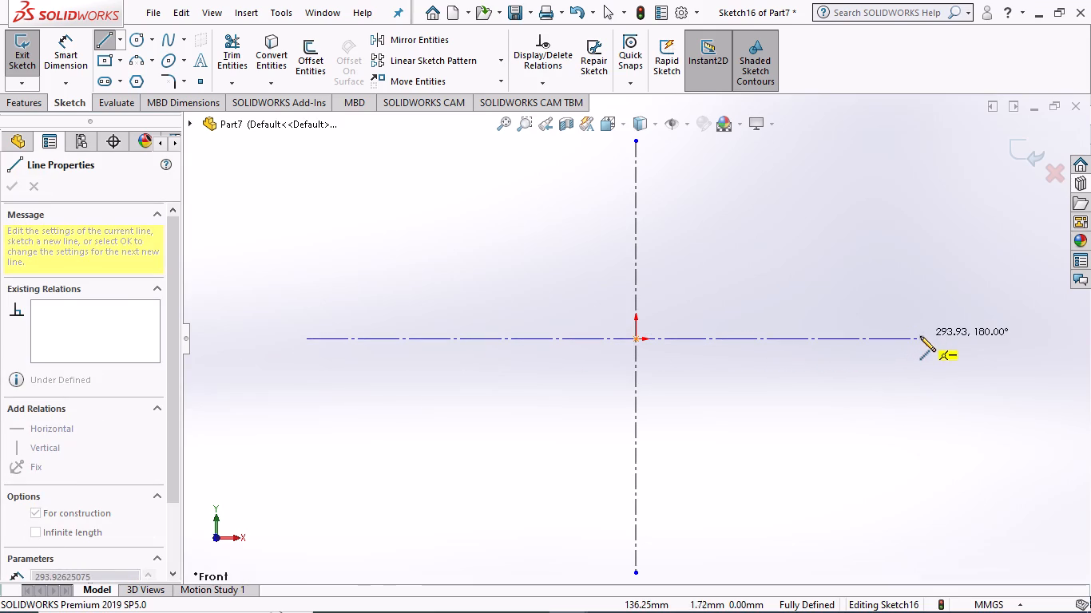
pyautogui.click(940, 338)
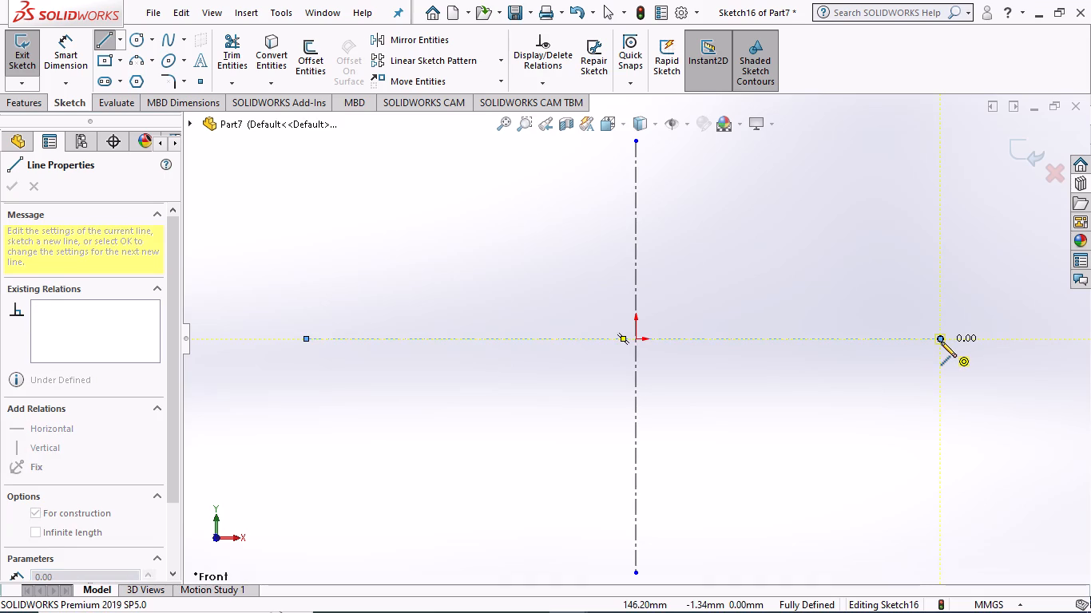
pyautogui.press('Escape')
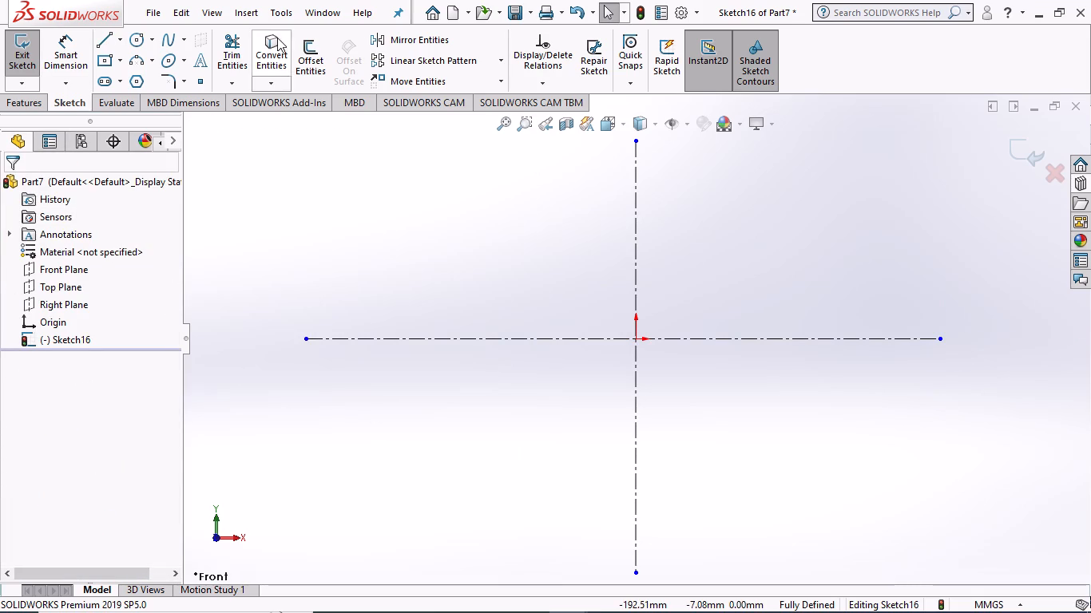
# Sketch a circle of about 120 mm radius centered about 47 mm left of and 68 mm above the origin.
pyautogui.click(137, 36)
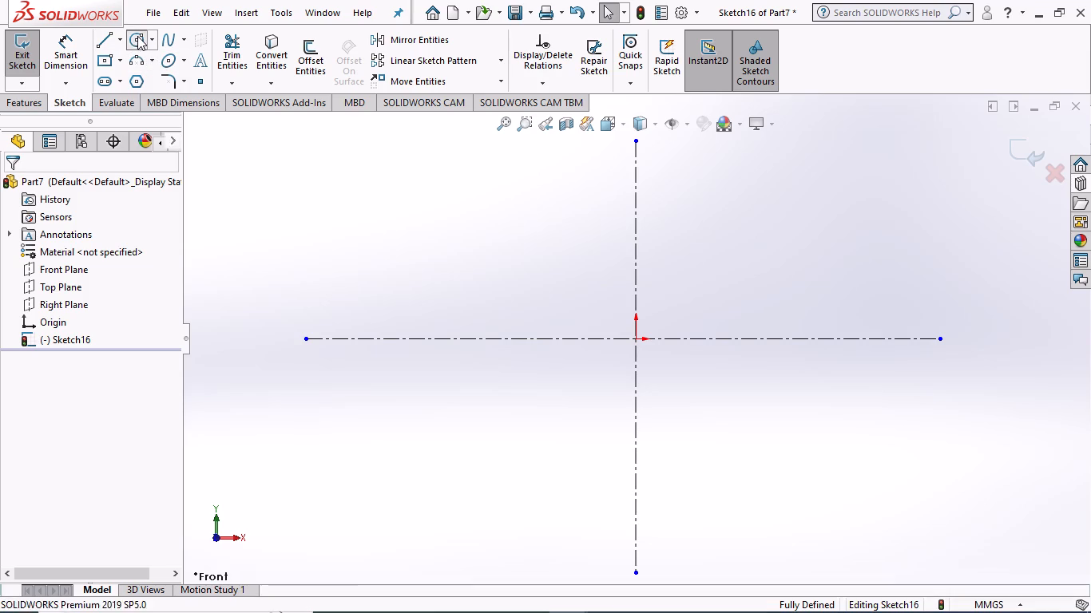
pyautogui.moveTo(538, 196); pyautogui.dragTo(613, 295)
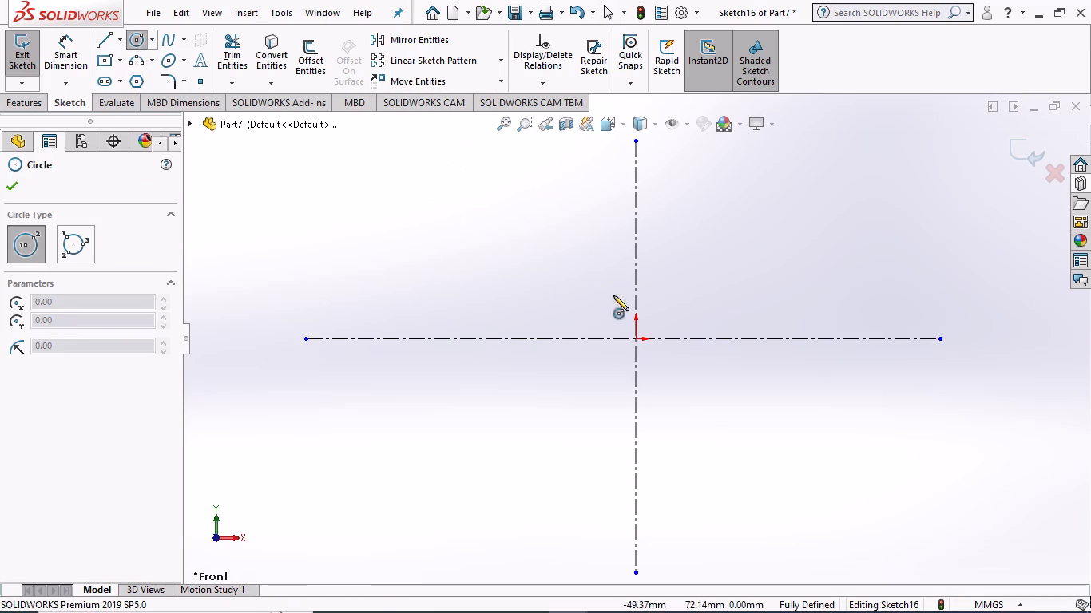
pyautogui.moveTo(613, 295); pyautogui.dragTo(702, 386)
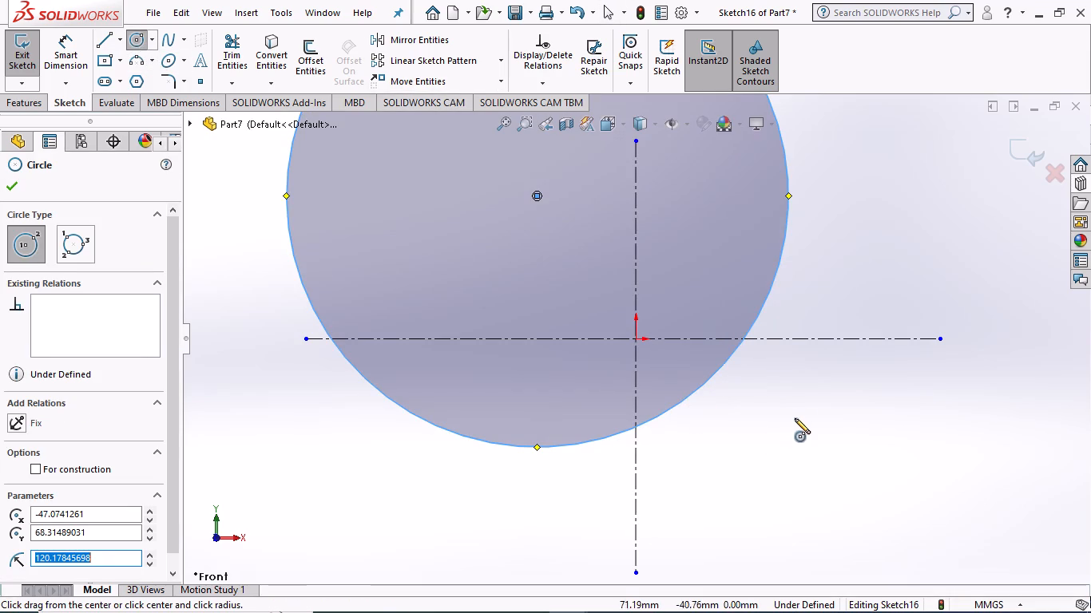
pyautogui.press('Escape')
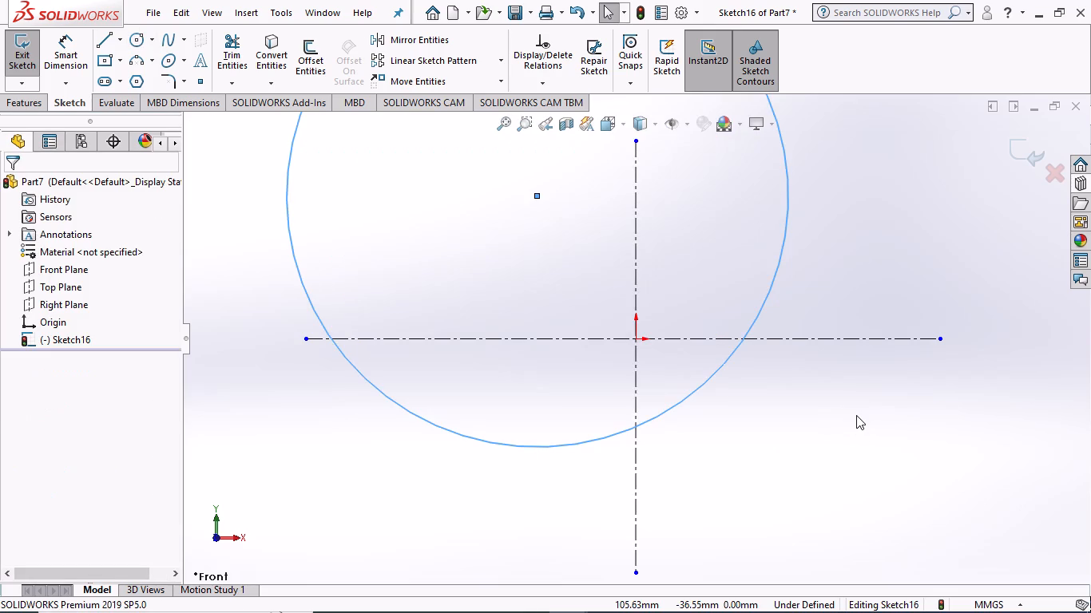
# Delete the off-center circle from the sketch, keeping the two crossing centerlines.
pyautogui.press('Escape')
pyautogui.click(680, 401)
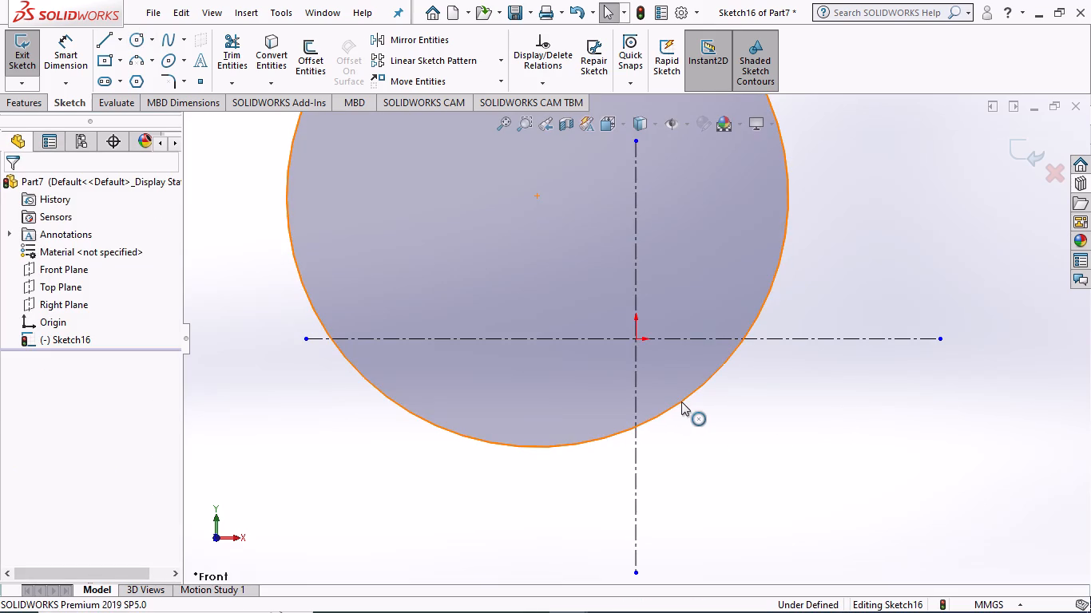
pyautogui.press('Delete')
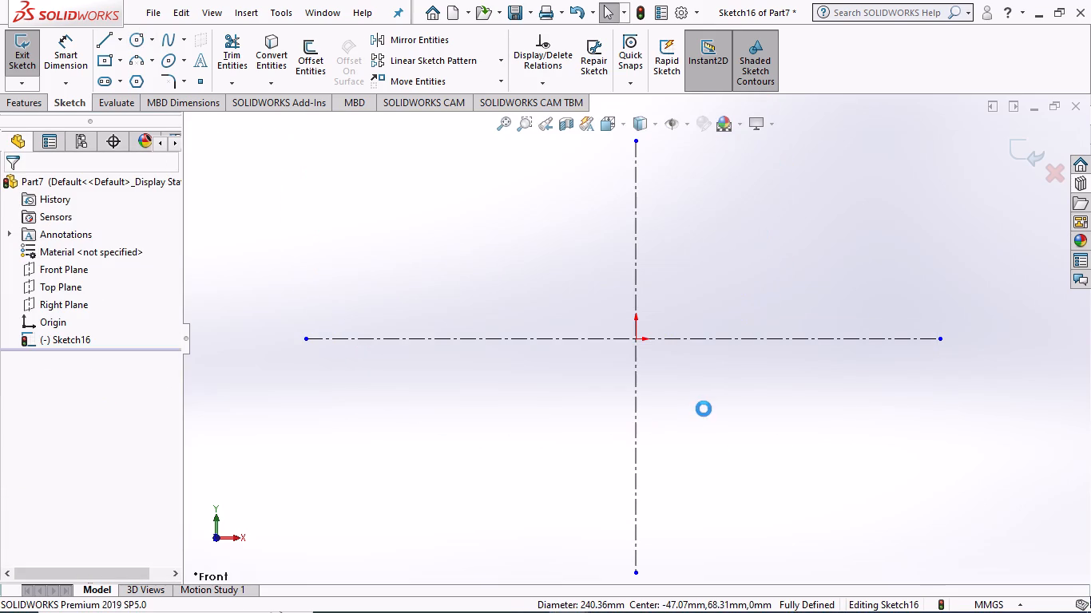
# Sketch a circle of about 45.6 mm radius centered on the origin.
pyautogui.moveTo(671, 421); pyautogui.dragTo(575, 516, button='right')
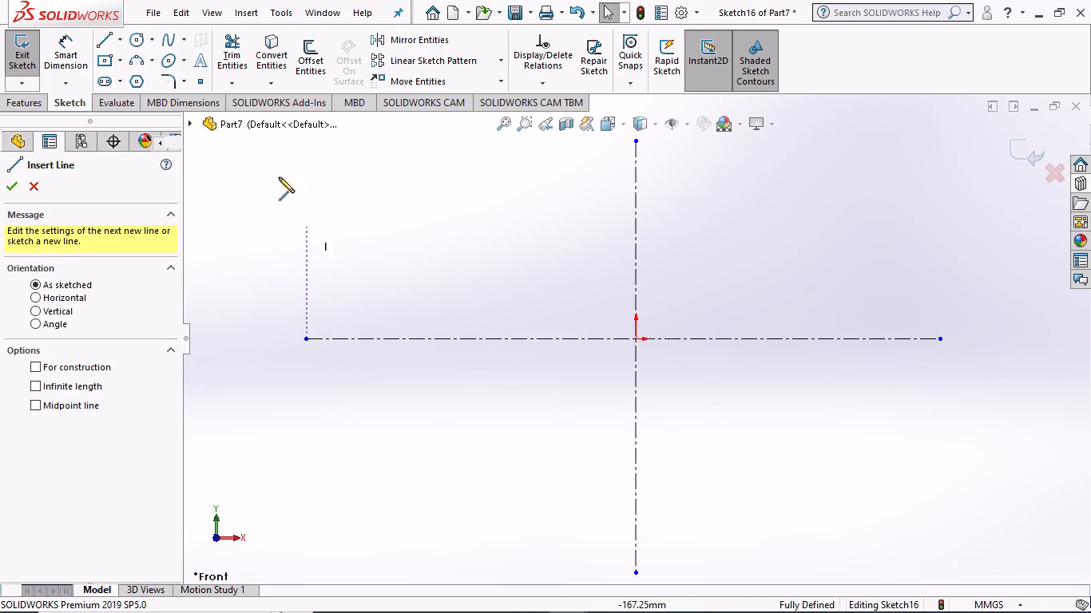
pyautogui.click(137, 34)
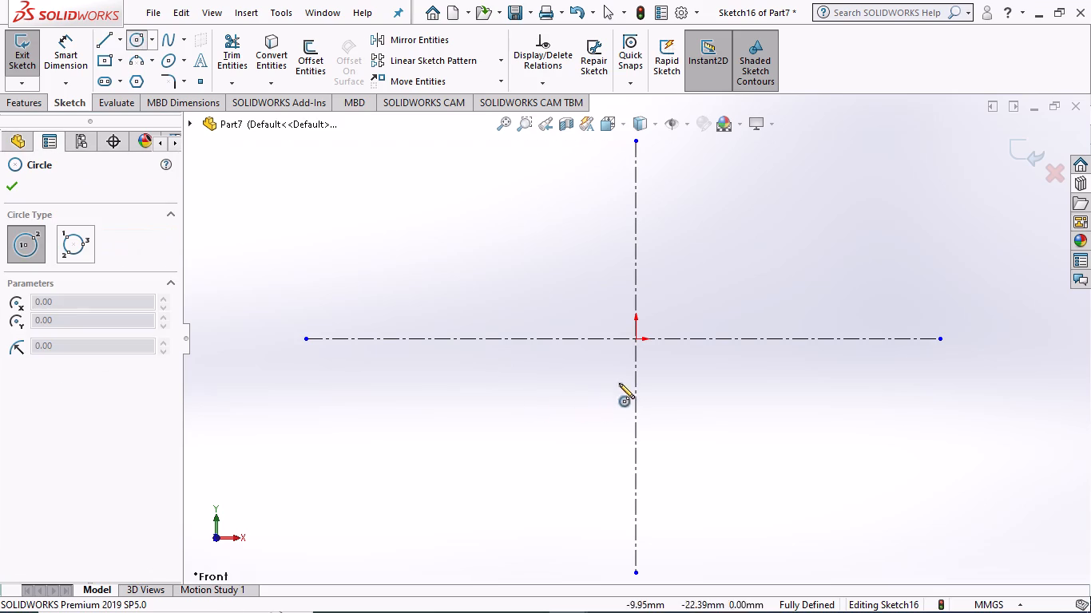
pyautogui.click(633, 338)
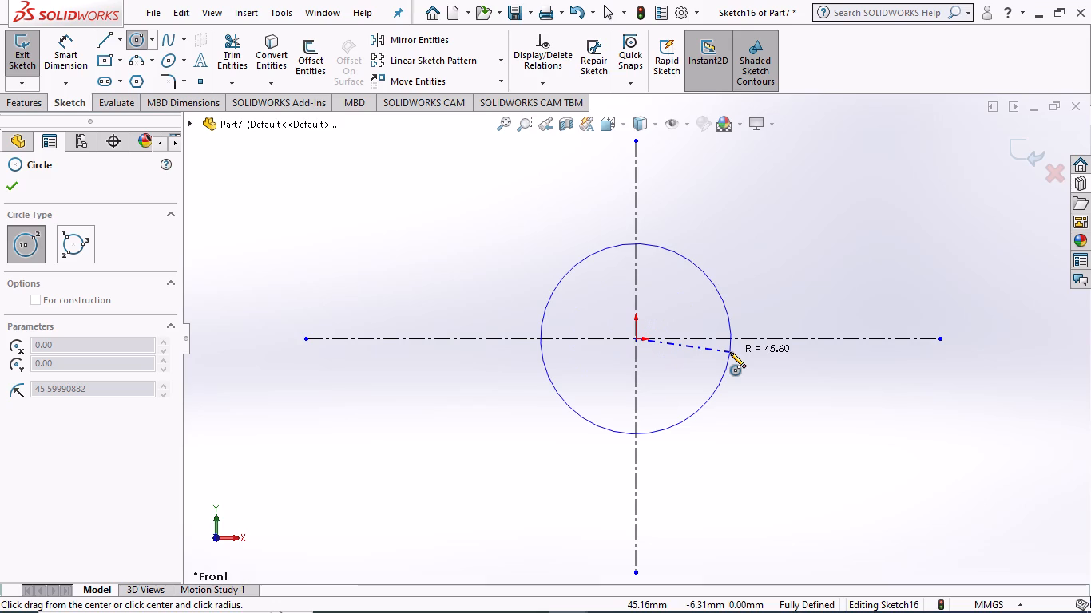
pyautogui.click(730, 352)
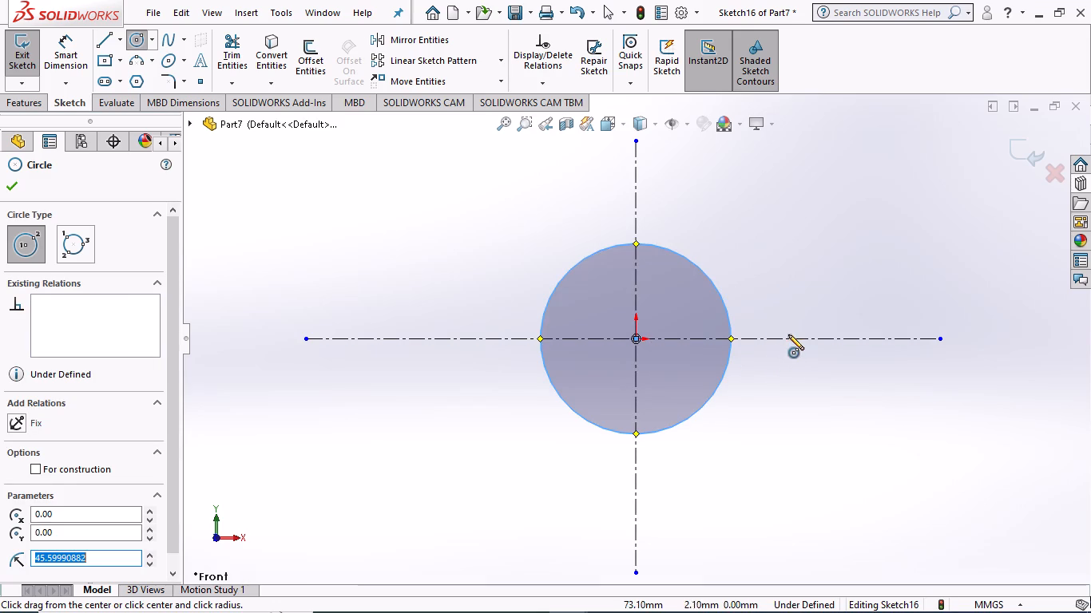
pyautogui.press('Escape')
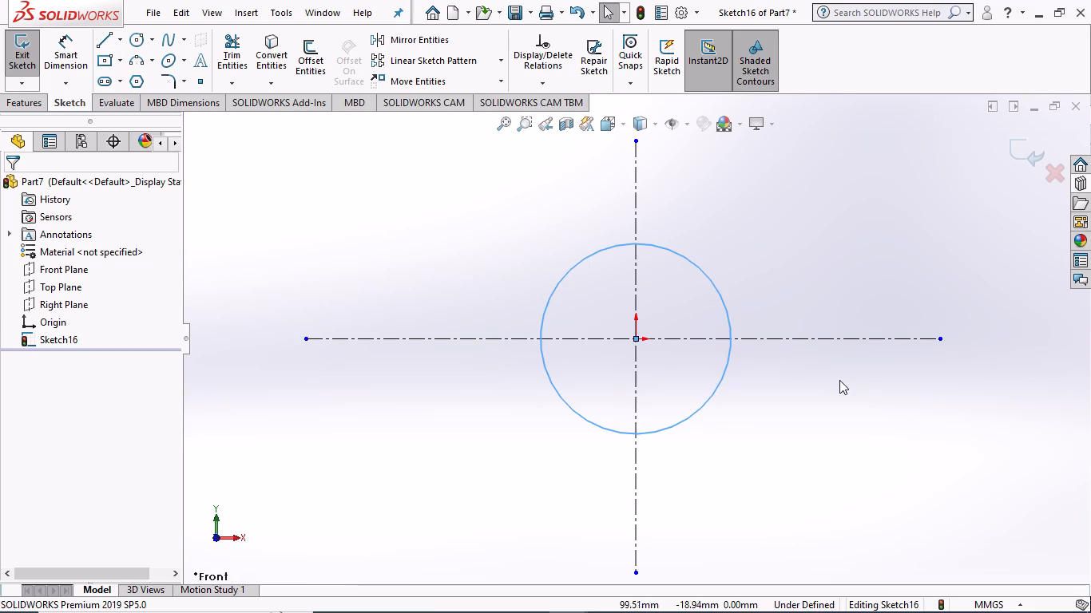
pyautogui.press('Escape')
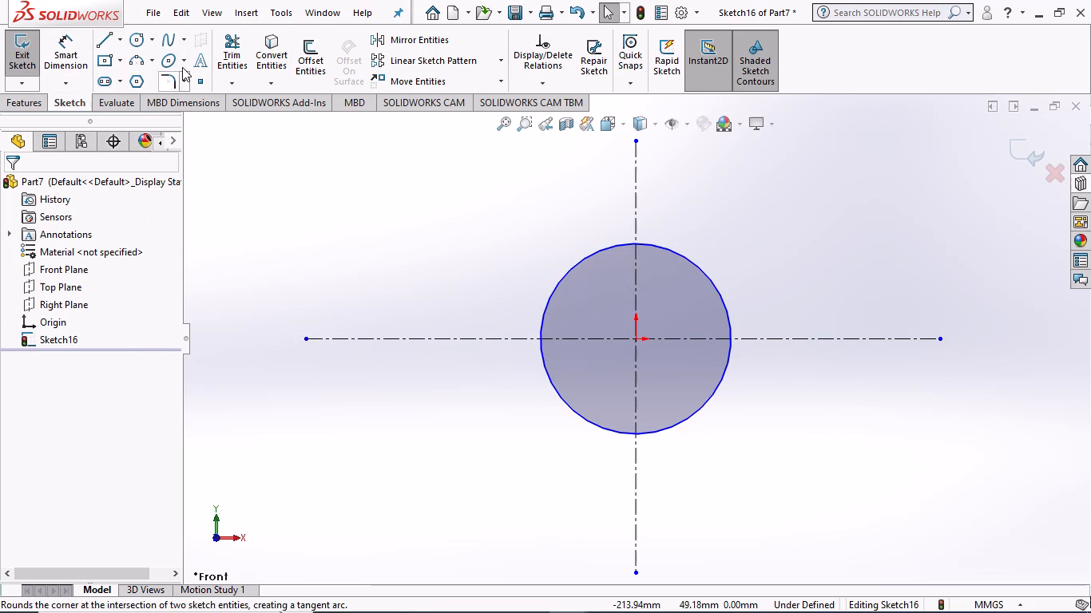
# Sketch a smaller concentric circle of about 19.5 mm radius centered on the origin.
pyautogui.click(134, 36)
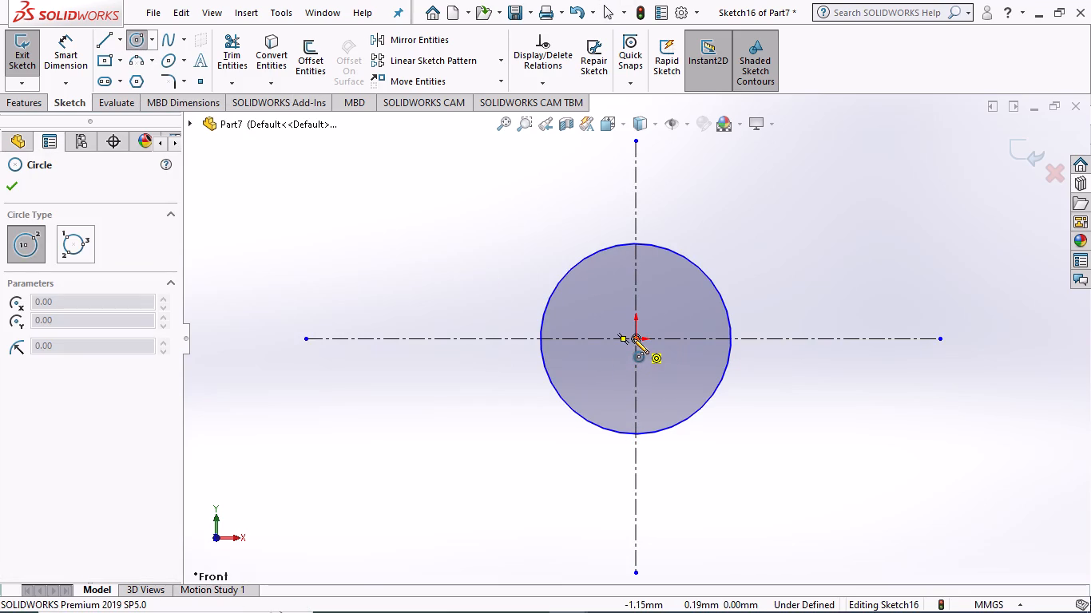
pyautogui.click(635, 338)
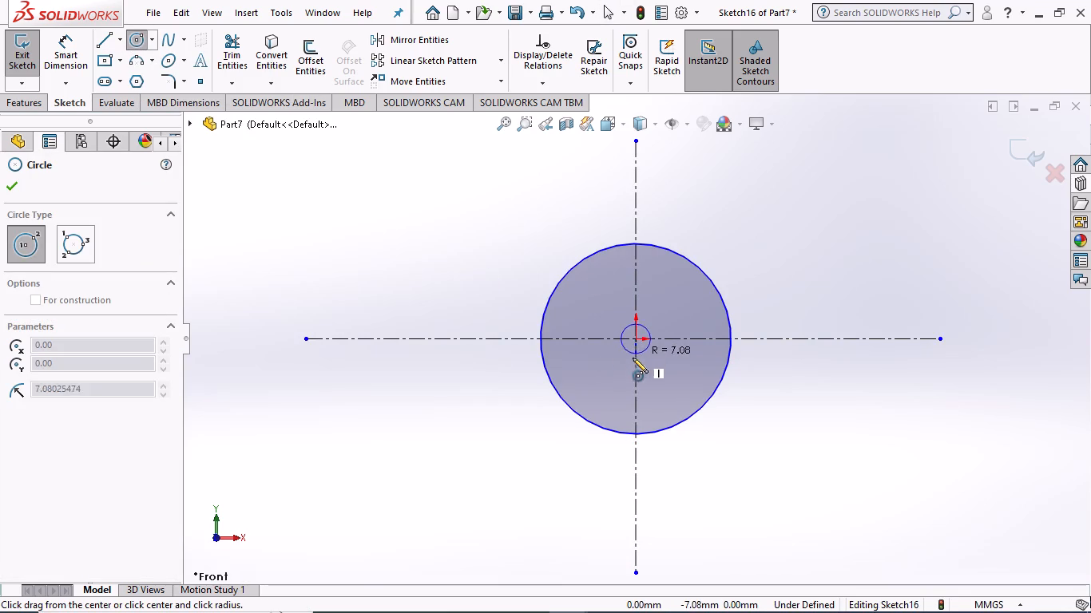
pyautogui.click(611, 371)
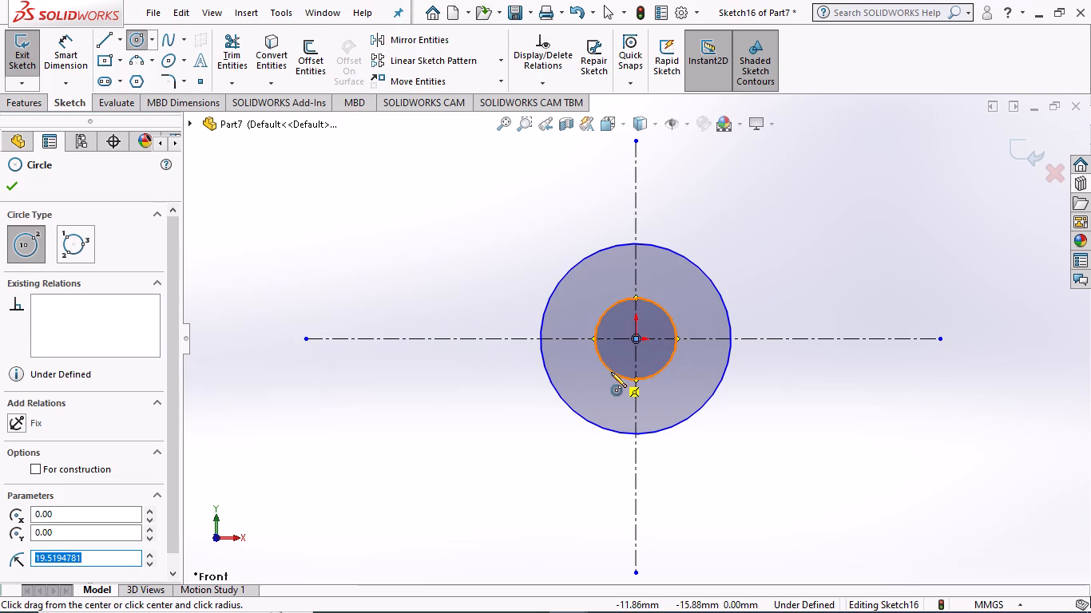
pyautogui.press('Escape')
pyautogui.press('Escape')
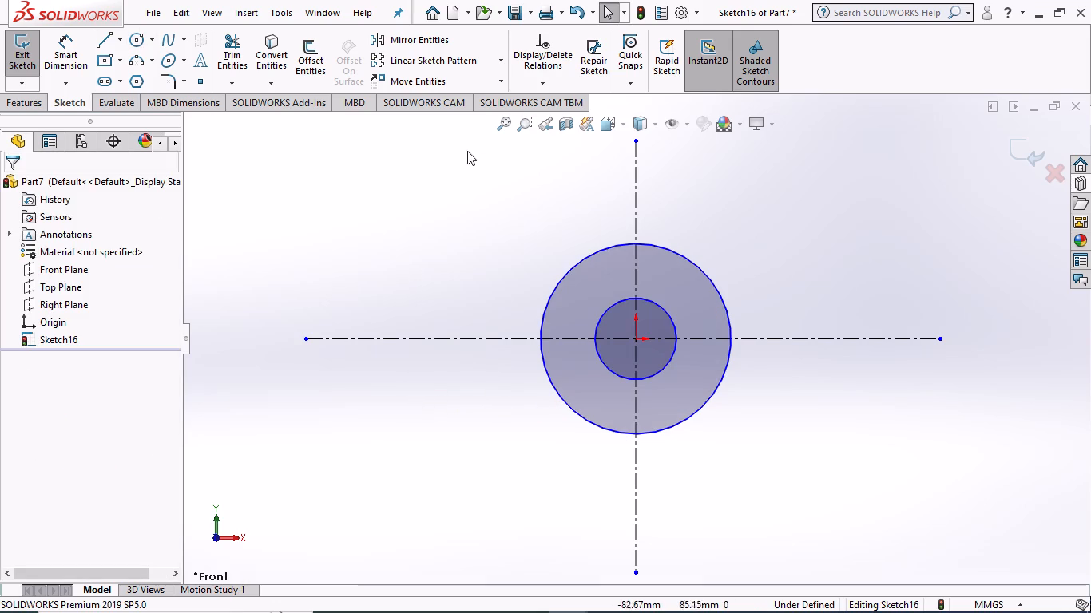
# Dimension the diameters of the outer and inner circles, accepting both at their drawn sizes.
pyautogui.click(66, 53)
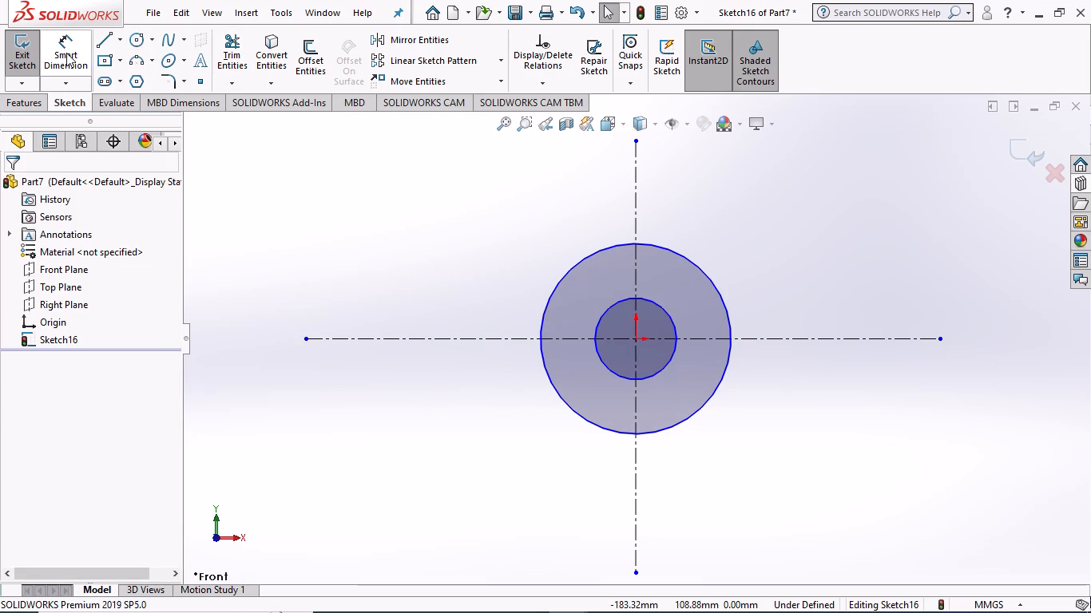
pyautogui.click(714, 388)
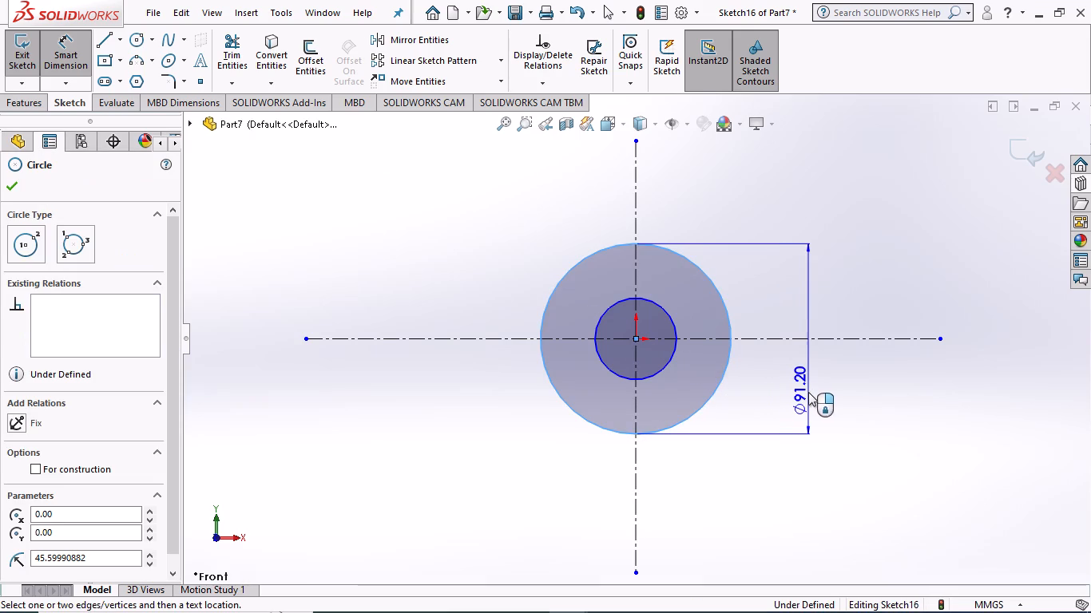
pyautogui.click(822, 388)
pyautogui.press('Escape')
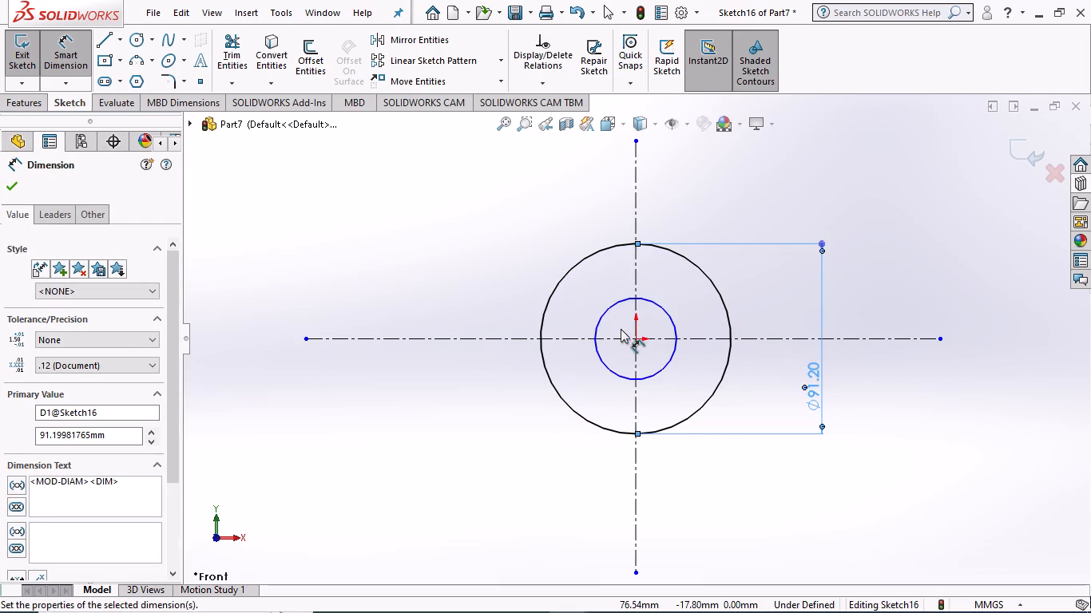
pyautogui.click(661, 371)
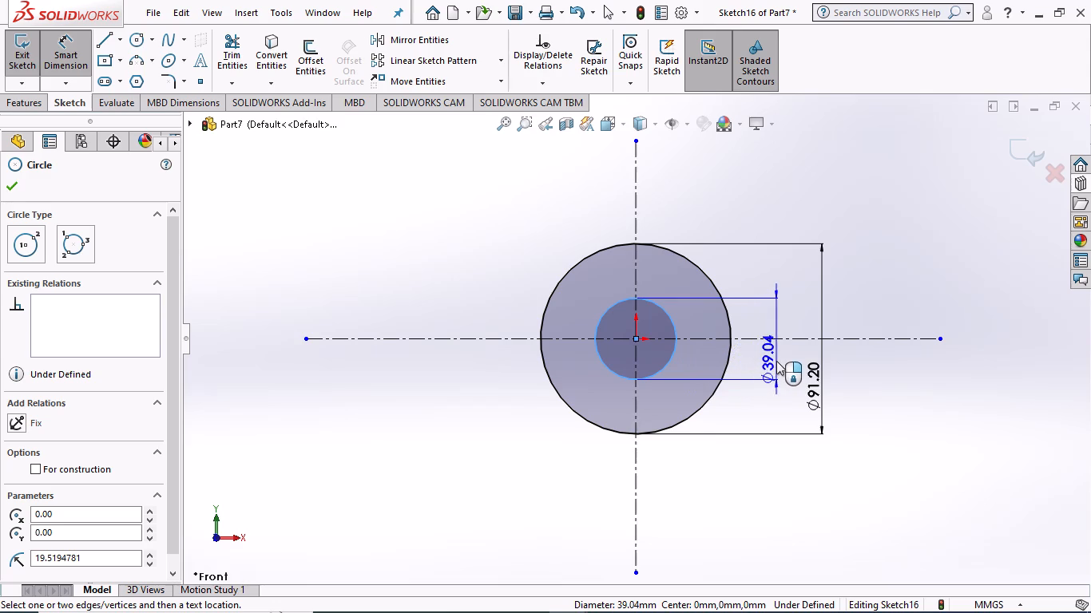
pyautogui.click(776, 361)
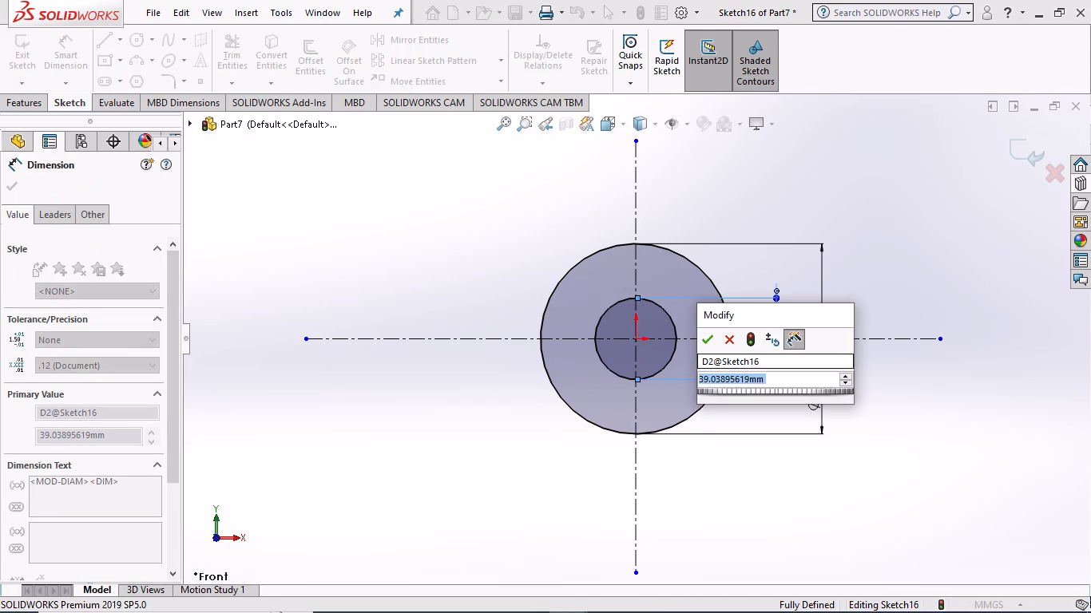
pyautogui.click(704, 338)
pyautogui.press('Escape')
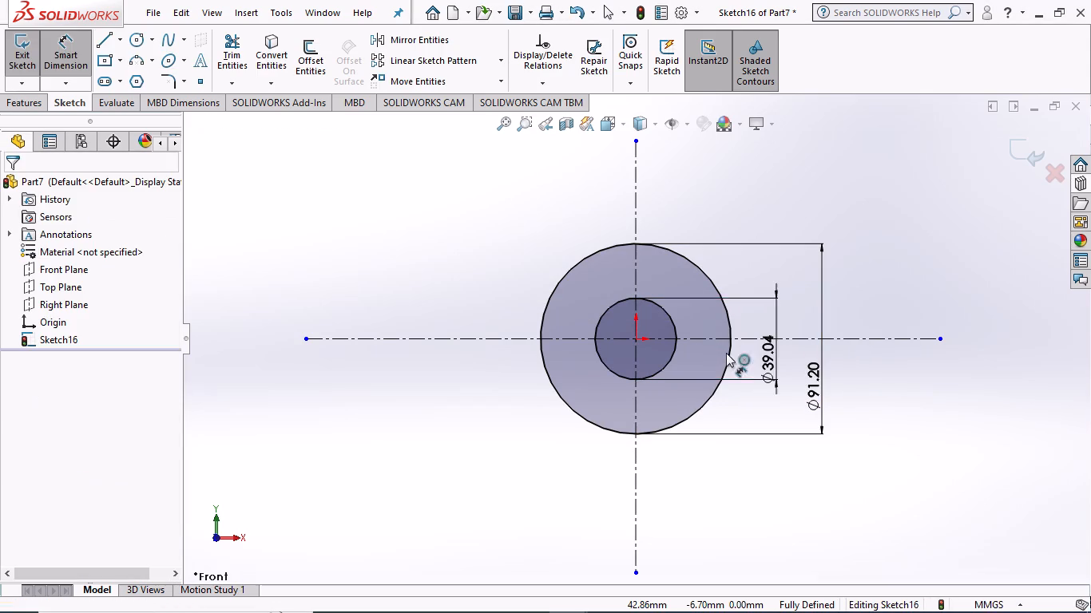
pyautogui.press('Escape')
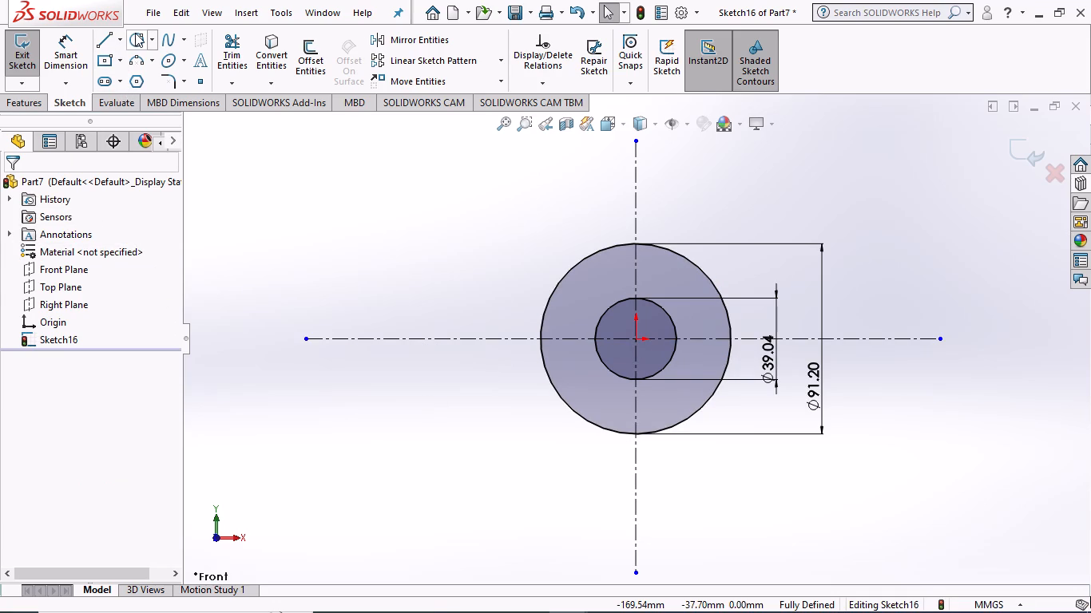
# Extrude the ring between the two circles as a blind boss 101 mm deep from the sketch plane.
pyautogui.click(23, 97)
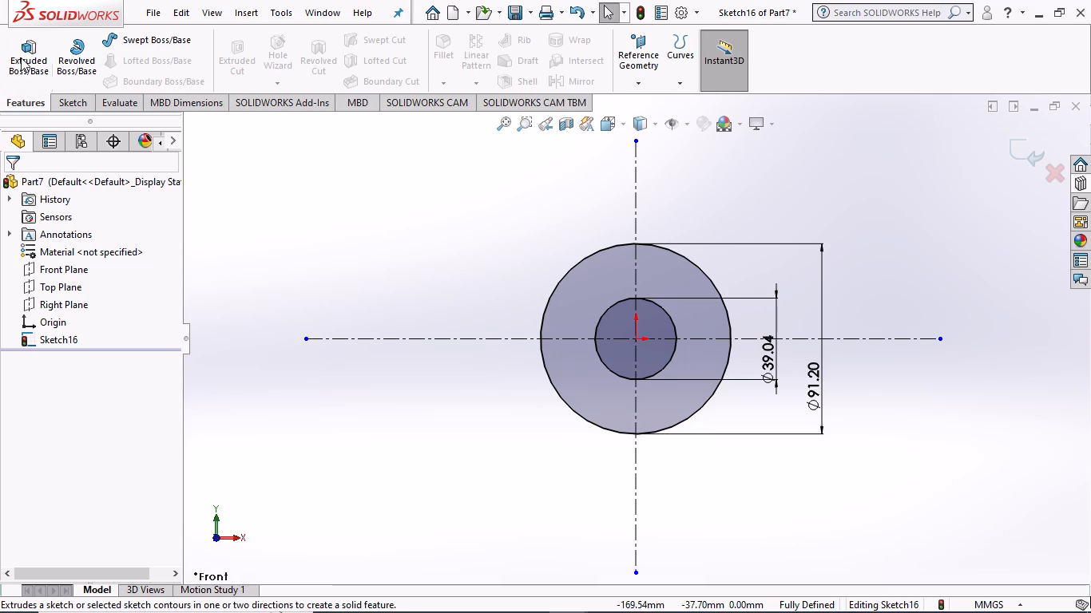
pyautogui.click(21, 57)
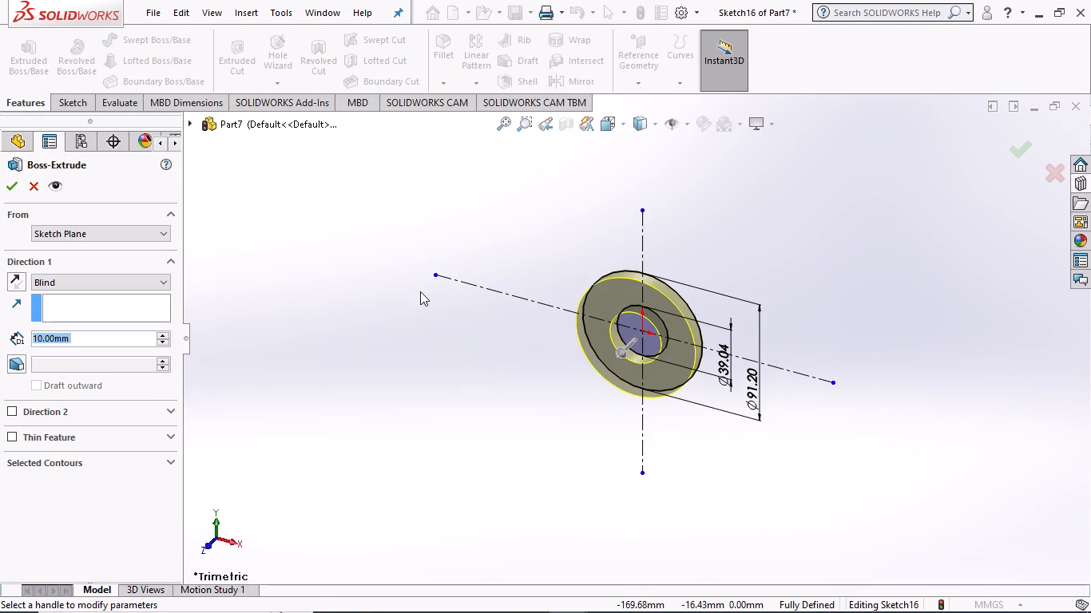
pyautogui.click(628, 345)
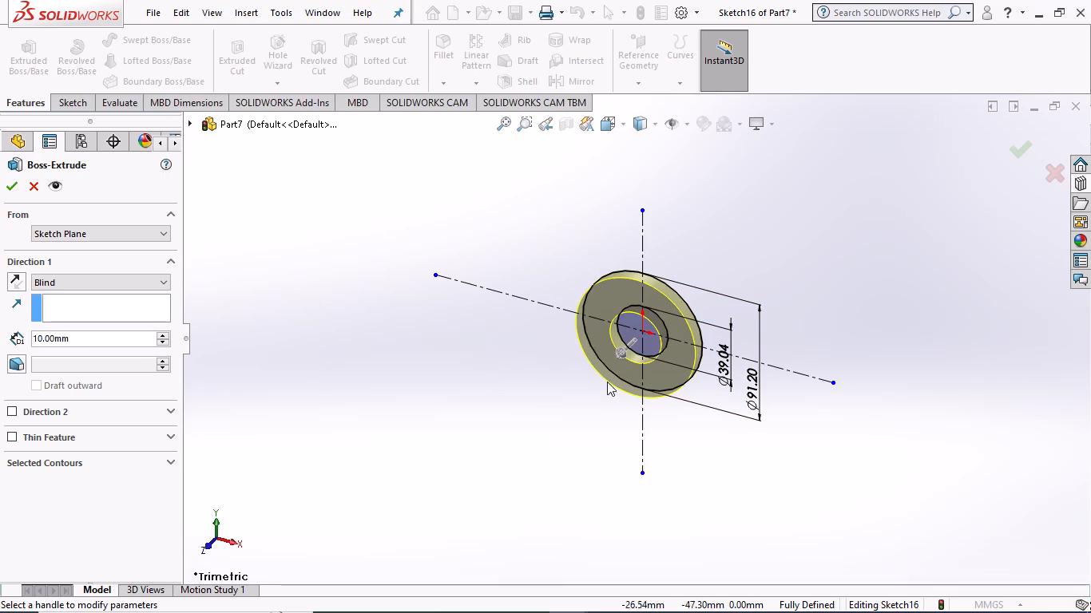
pyautogui.moveTo(618, 353); pyautogui.dragTo(569, 364)
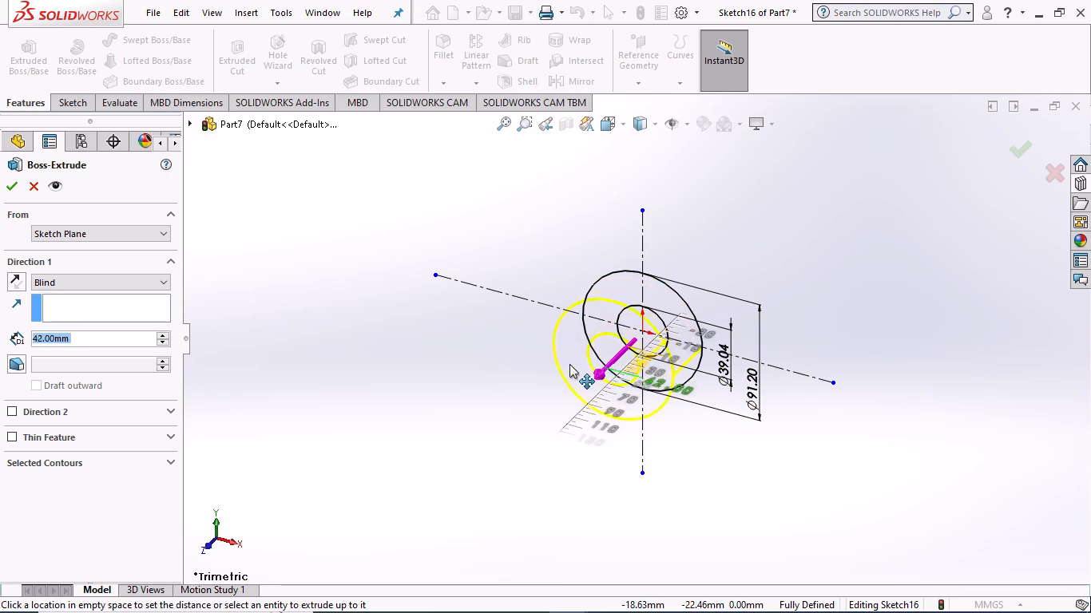
pyautogui.moveTo(569, 364); pyautogui.dragTo(522, 397)
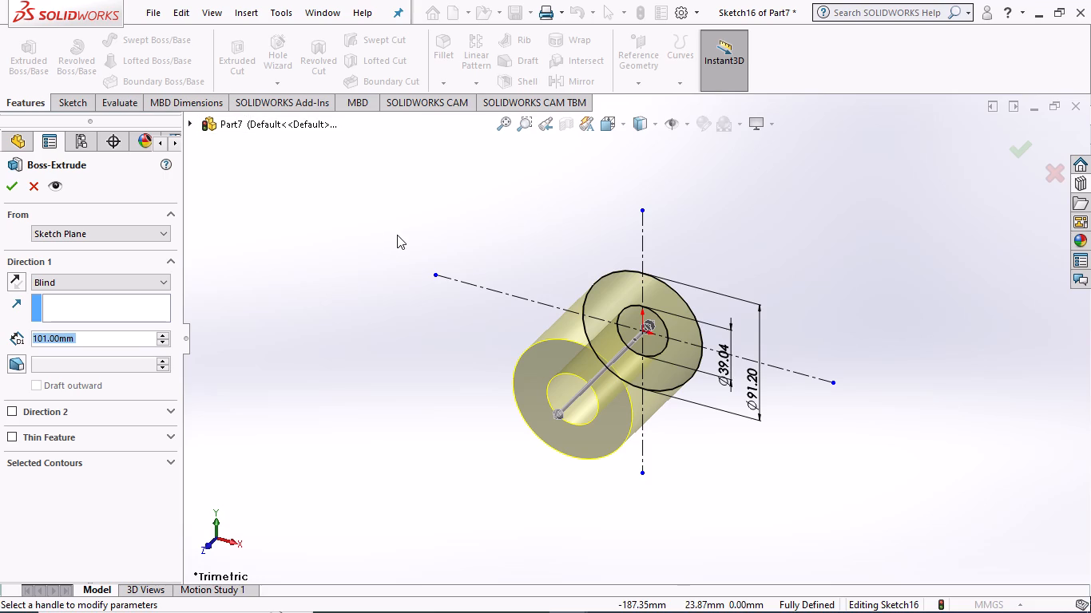
pyautogui.click(4, 184)
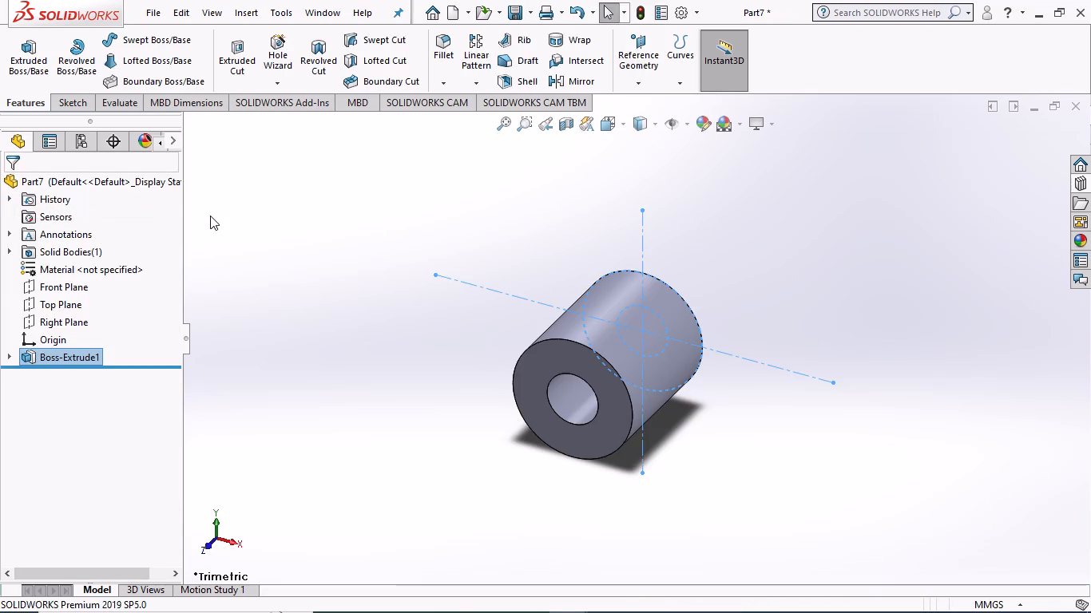
pyautogui.click(259, 200)
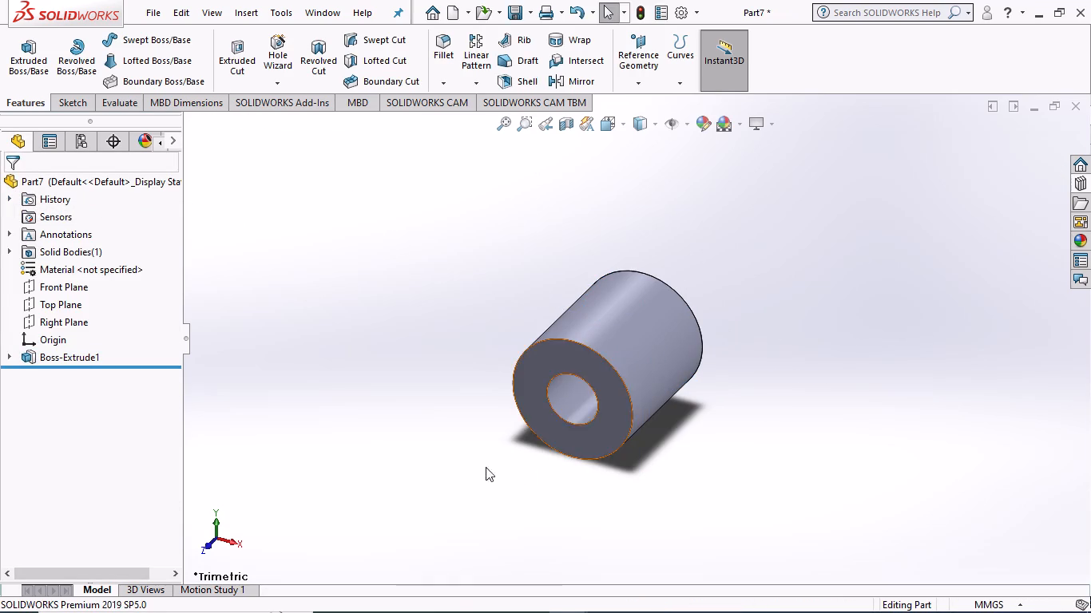
# Examine the hollow cylinder from both ends and from the side to check its shape and through bore.
pyautogui.scroll(1, 659, 429)
pyautogui.moveTo(661, 428); pyautogui.dragTo(464, 466, button='middle')
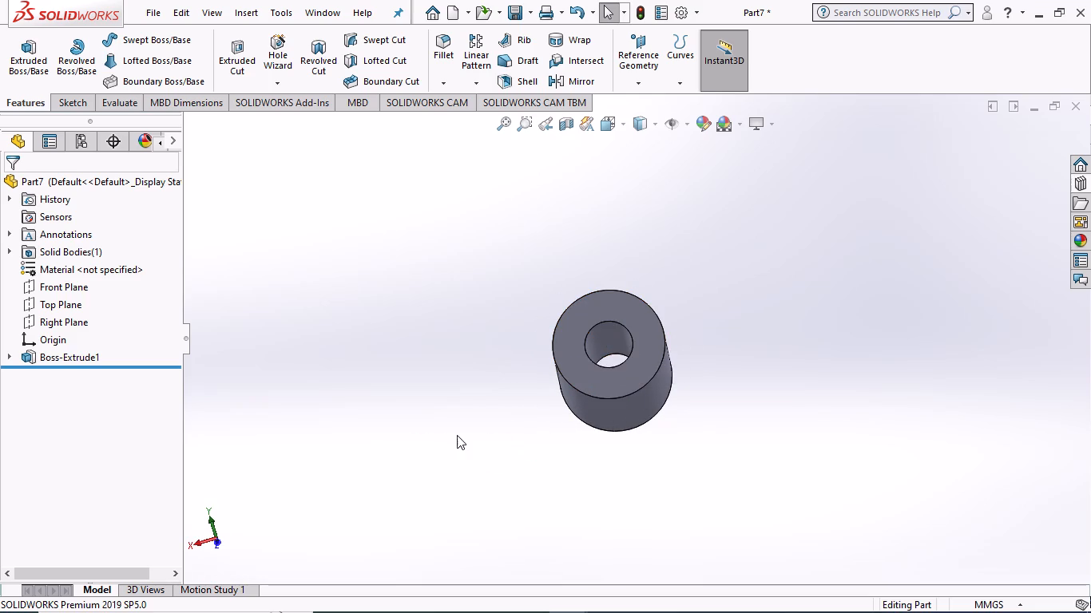
pyautogui.moveTo(462, 435); pyautogui.dragTo(474, 436, button='middle')
pyautogui.scroll(-1, 474, 436)
pyautogui.scroll(2, 593, 370)
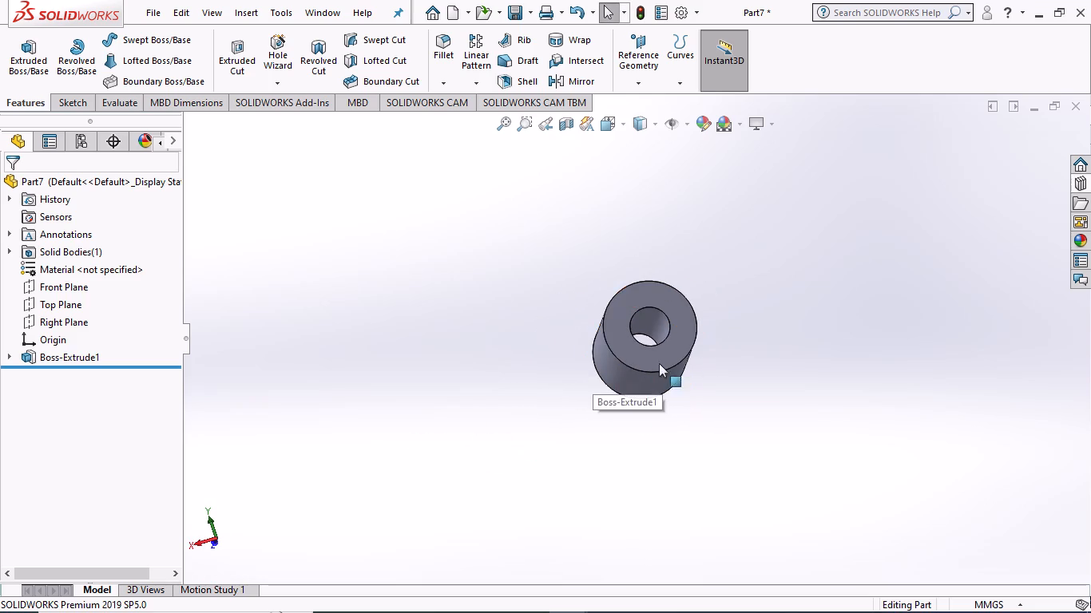
pyautogui.moveTo(747, 275); pyautogui.dragTo(747, 346, button='middle')
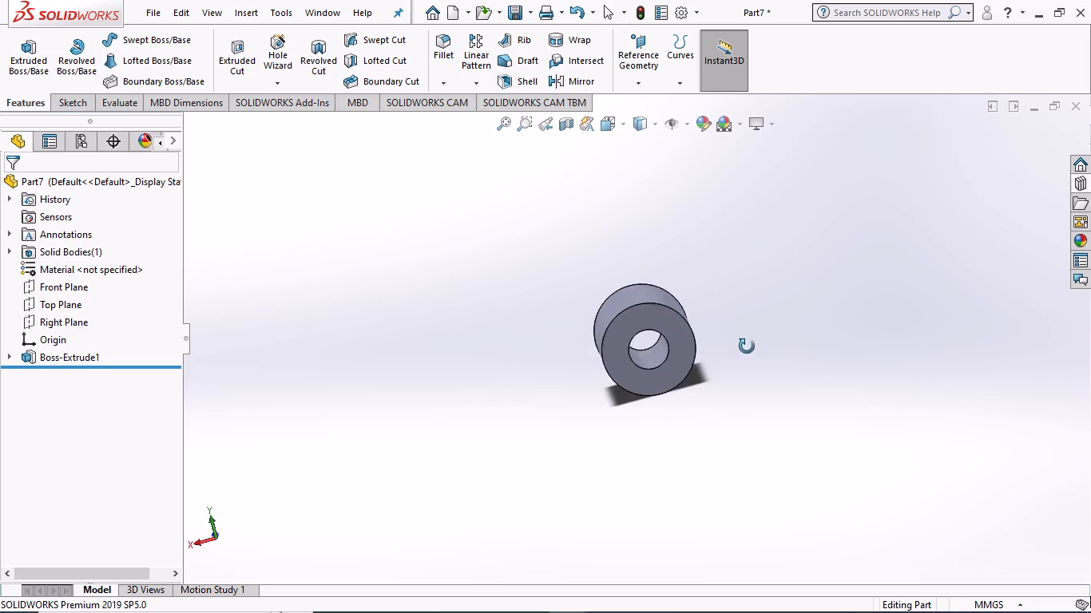
pyautogui.moveTo(747, 346); pyautogui.dragTo(744, 316, button='middle')
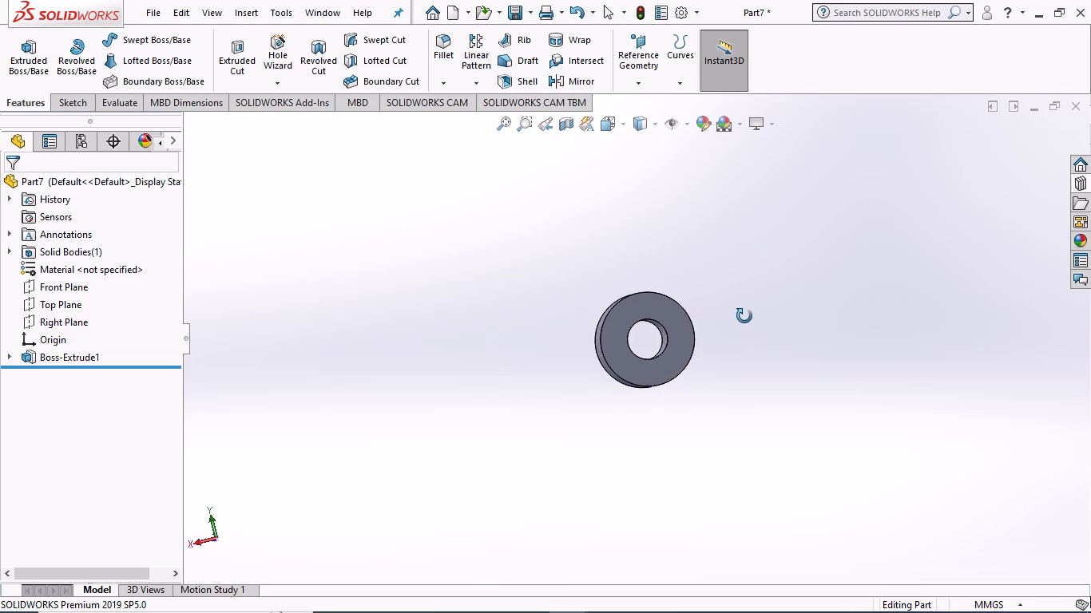
pyautogui.moveTo(744, 316); pyautogui.dragTo(739, 318, button='middle')
pyautogui.scroll(-1, 459, 382)
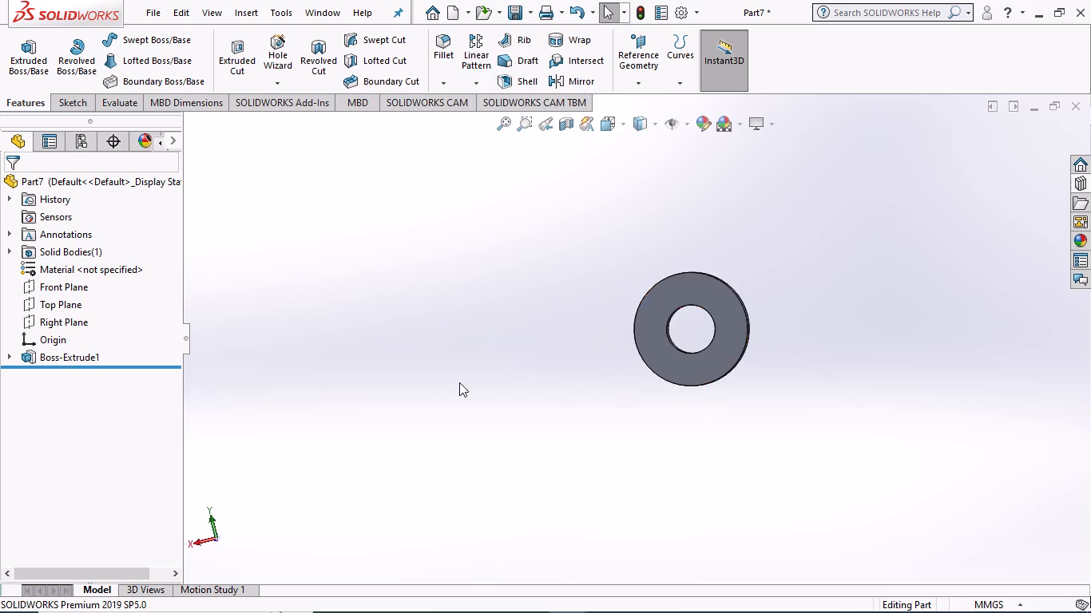
pyautogui.moveTo(462, 382); pyautogui.dragTo(637, 347, button='middle')
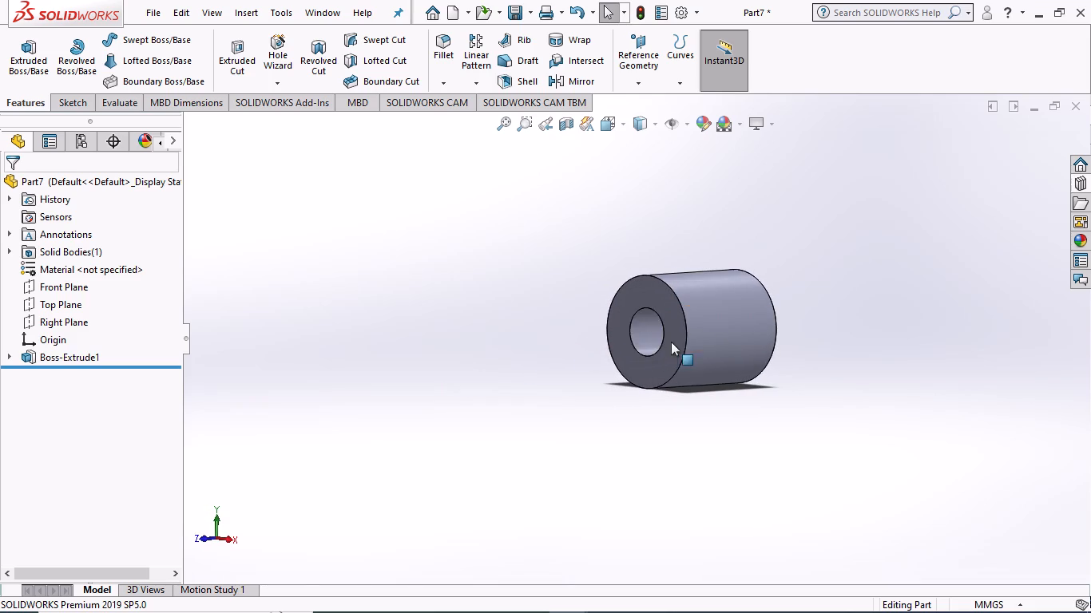
pyautogui.moveTo(683, 340); pyautogui.dragTo(347, 382, button='middle')
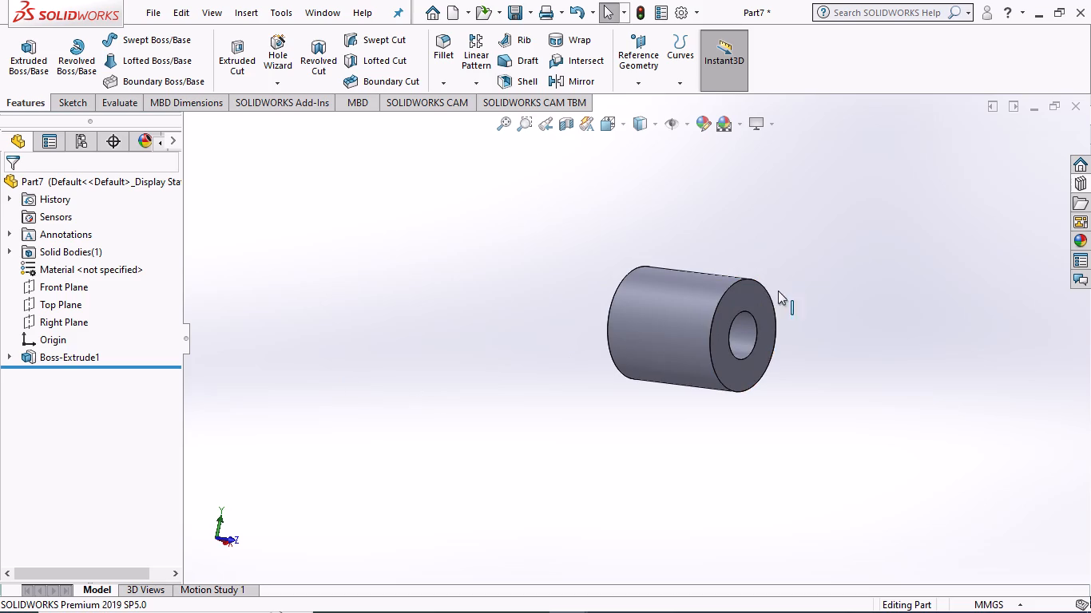
pyautogui.scroll(1, 782, 289)
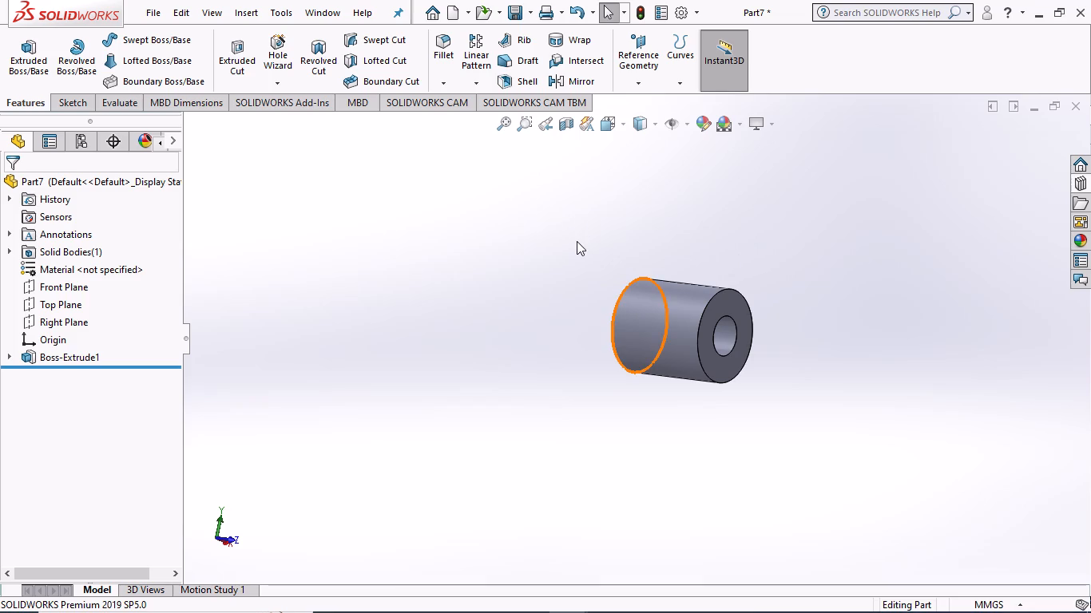
pyautogui.moveTo(577, 236); pyautogui.dragTo(764, 275)
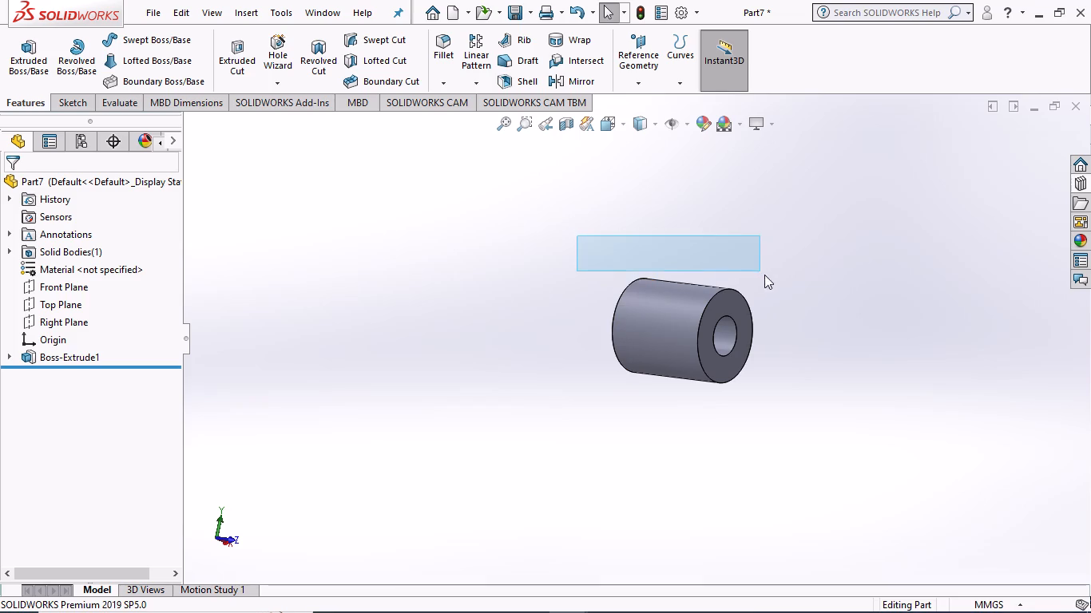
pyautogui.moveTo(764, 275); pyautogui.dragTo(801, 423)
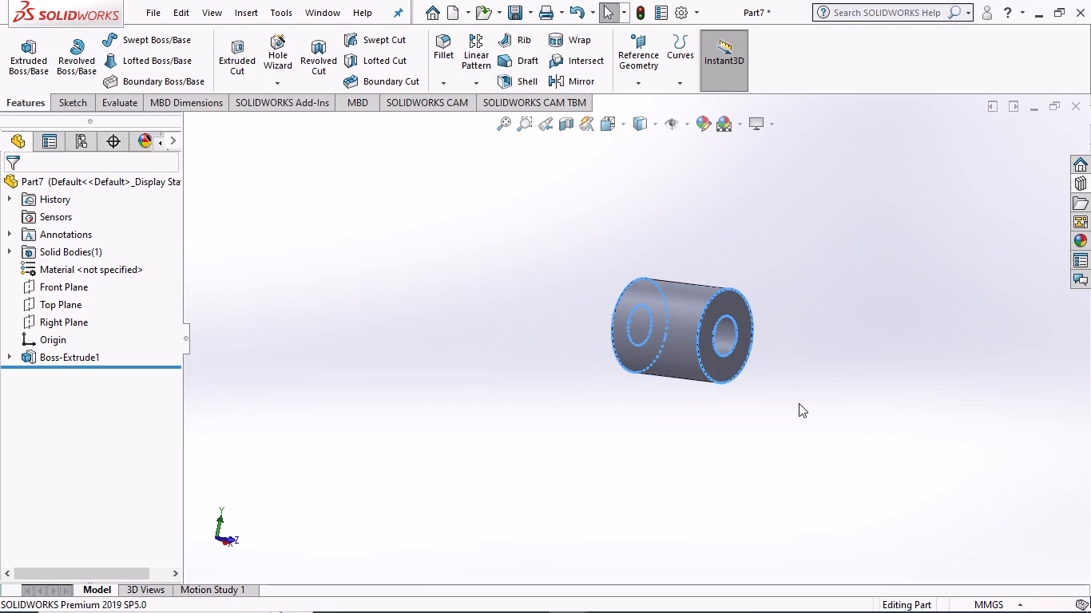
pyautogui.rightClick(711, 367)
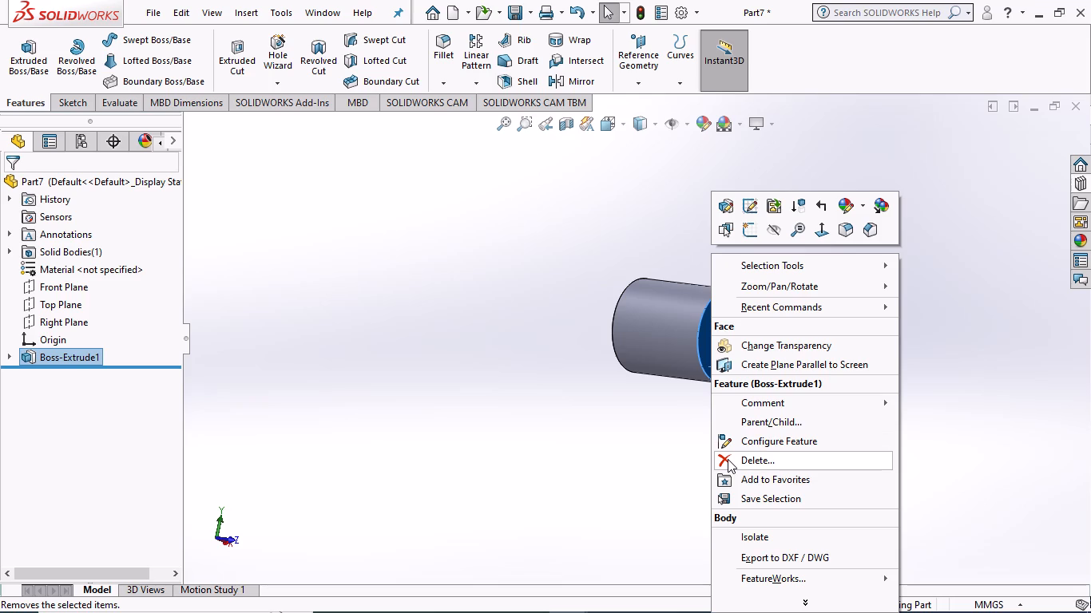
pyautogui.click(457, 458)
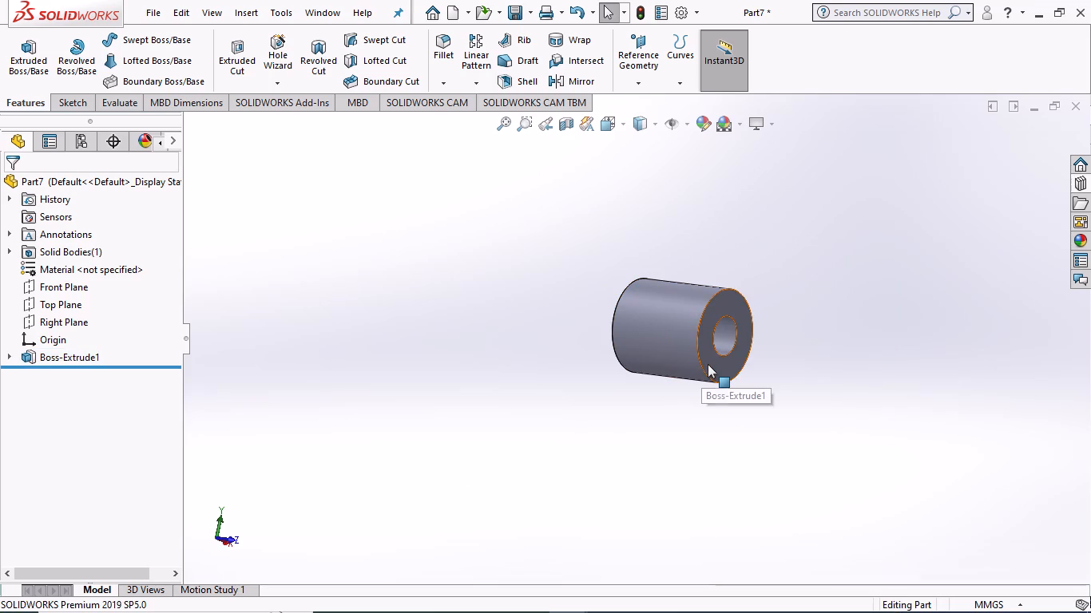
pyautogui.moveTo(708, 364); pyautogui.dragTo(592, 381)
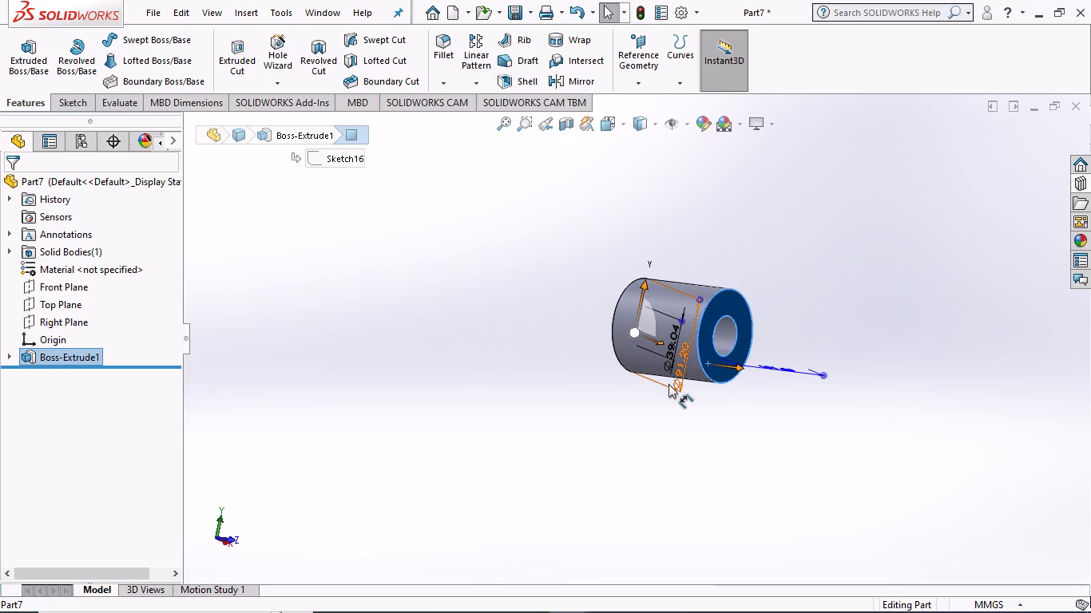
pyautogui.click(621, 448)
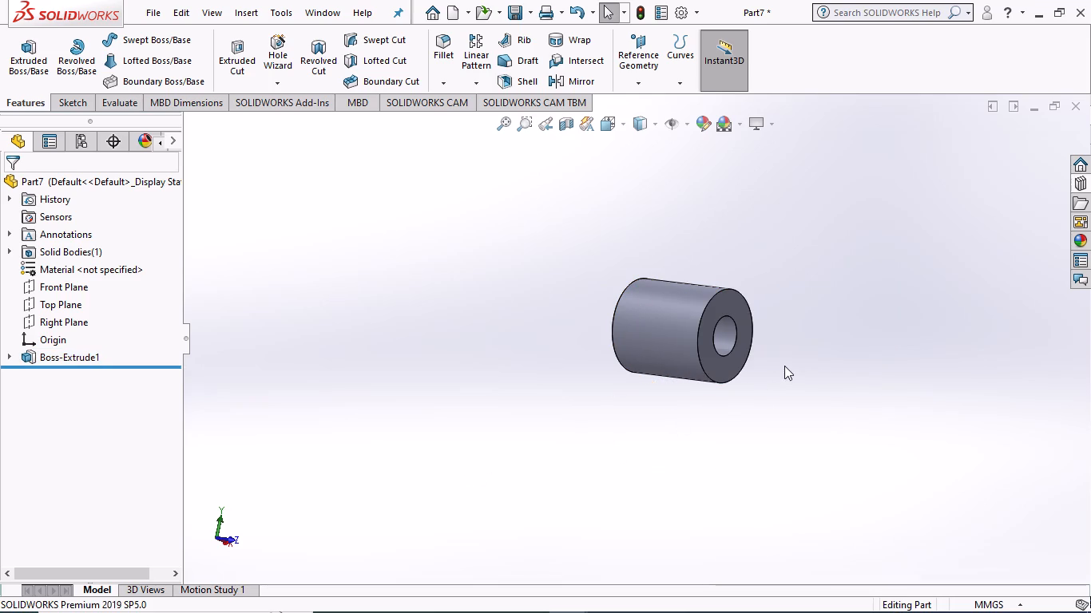
# Examine the hollow cylinder's end faces, through bore and outer surface from several angles and distances.
pyautogui.moveTo(787, 364); pyautogui.dragTo(613, 422, button='middle')
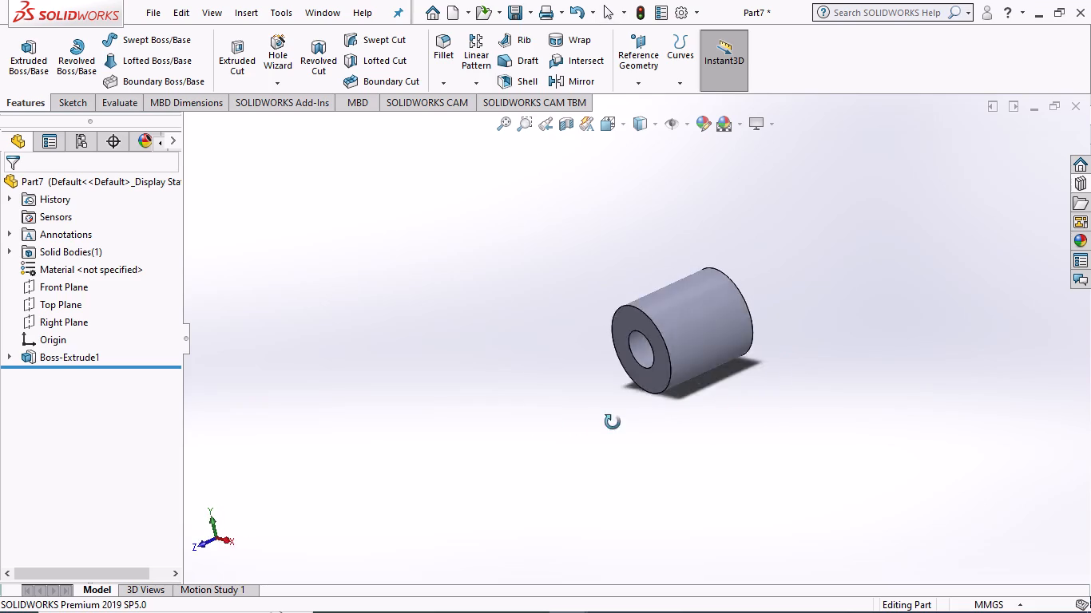
pyautogui.moveTo(613, 422); pyautogui.dragTo(410, 421, button='middle')
pyautogui.moveTo(900, 294); pyautogui.dragTo(526, 346, button='middle')
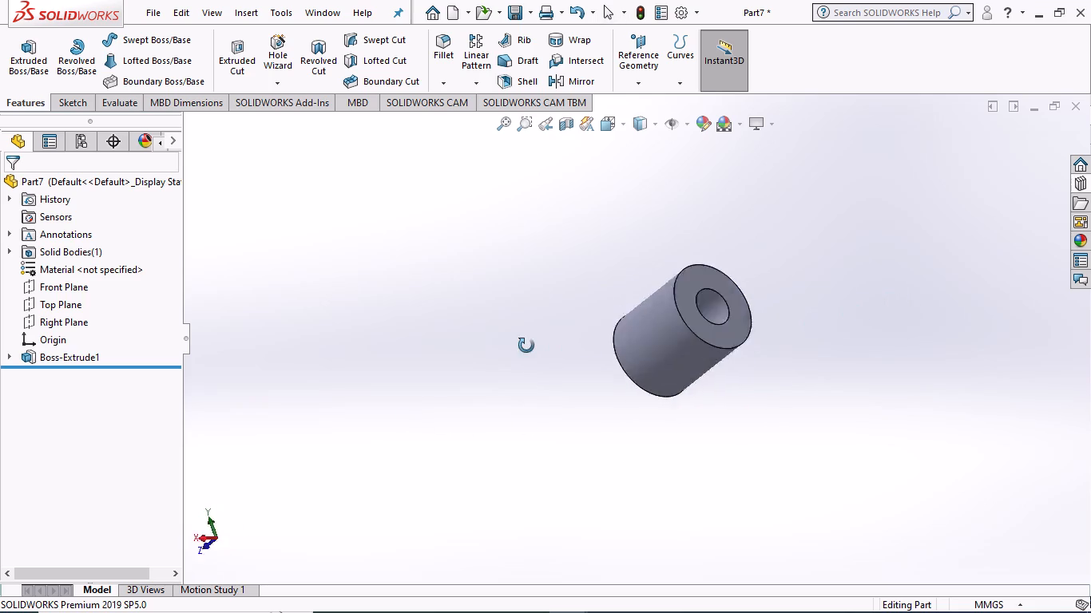
pyautogui.moveTo(526, 346); pyautogui.dragTo(769, 334, button='middle')
pyautogui.scroll(1, 769, 334)
pyautogui.scroll(2, 445, 290)
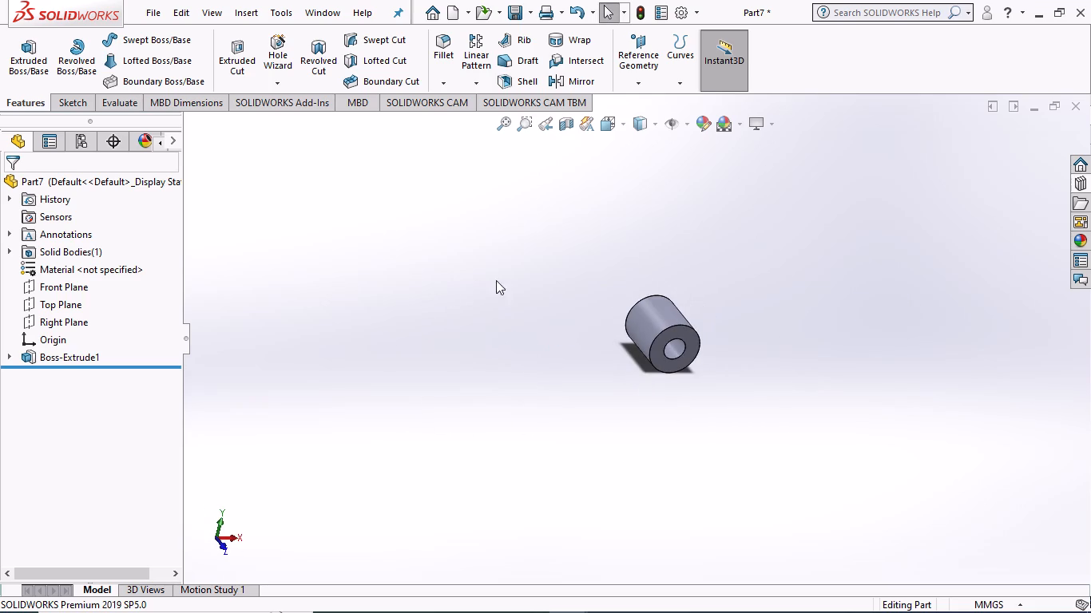
pyautogui.scroll(-3, 692, 243)
pyautogui.scroll(-4, 593, 441)
pyautogui.moveTo(593, 437); pyautogui.dragTo(496, 428, button='middle')
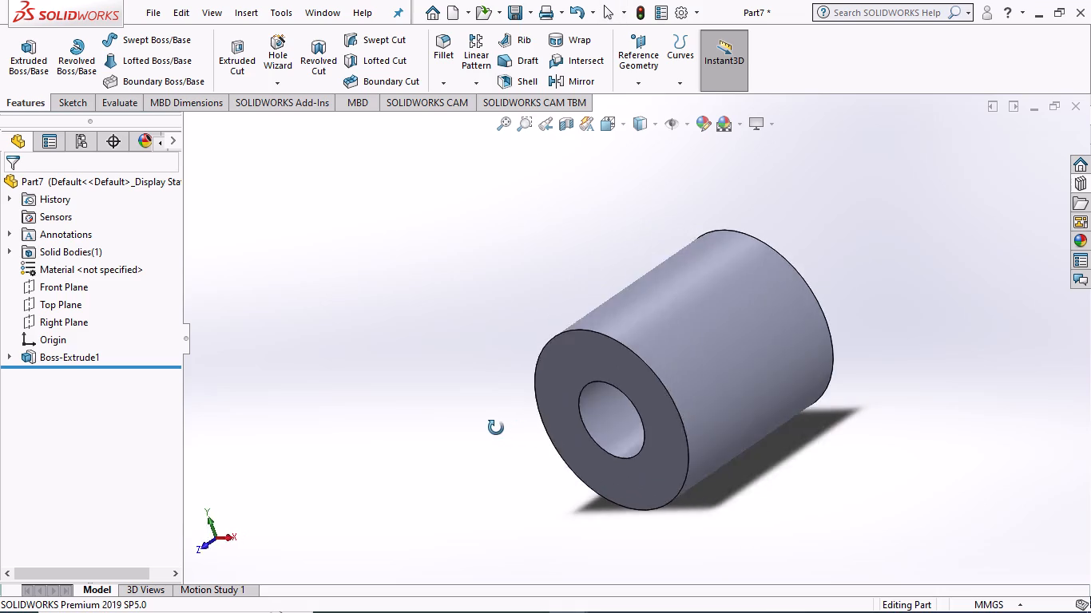
pyautogui.moveTo(496, 428); pyautogui.dragTo(548, 395, button='middle')
pyautogui.scroll(4, 587, 416)
pyautogui.scroll(-4, 548, 395)
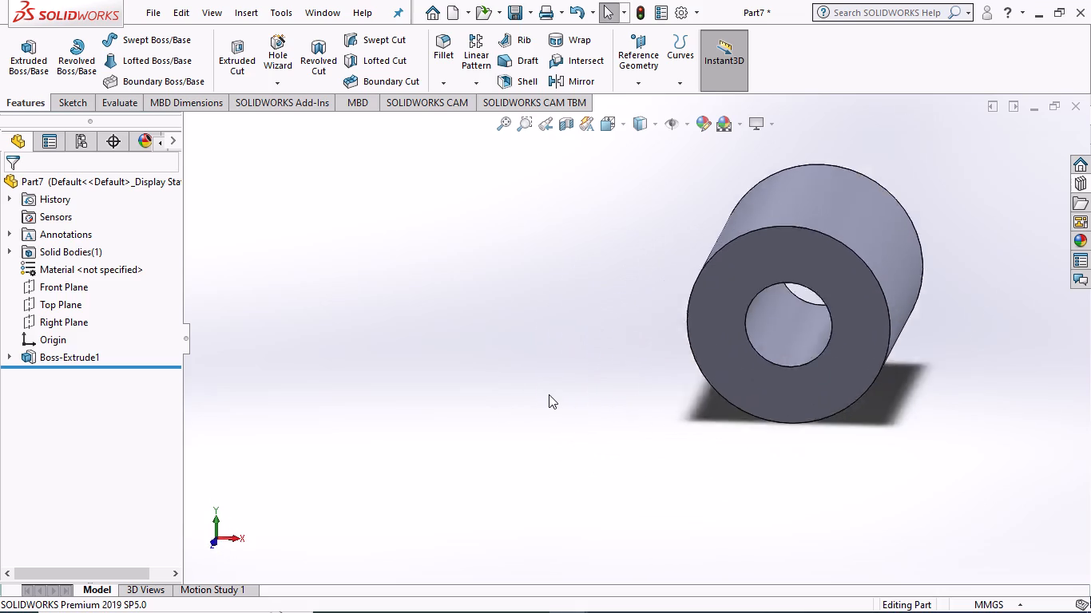
pyautogui.scroll(-2, 549, 394)
pyautogui.scroll(6, 549, 394)
pyautogui.scroll(-4, 552, 394)
pyautogui.scroll(3, 552, 394)
pyautogui.scroll(-4, 552, 394)
pyautogui.scroll(3, 552, 394)
pyautogui.scroll(-3, 552, 394)
pyautogui.scroll(3, 552, 394)
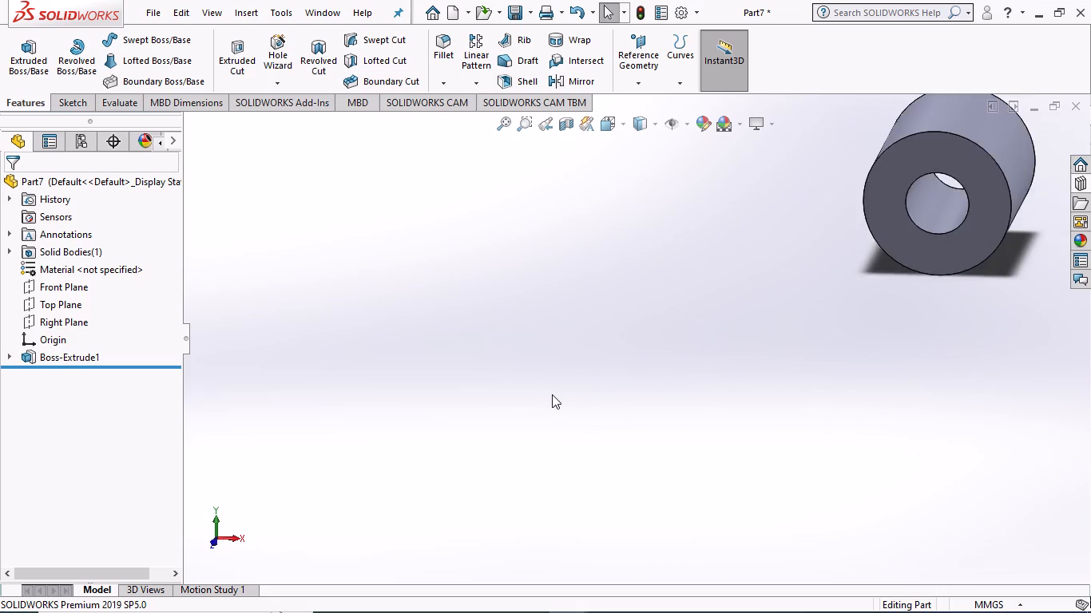
pyautogui.scroll(11, 552, 394)
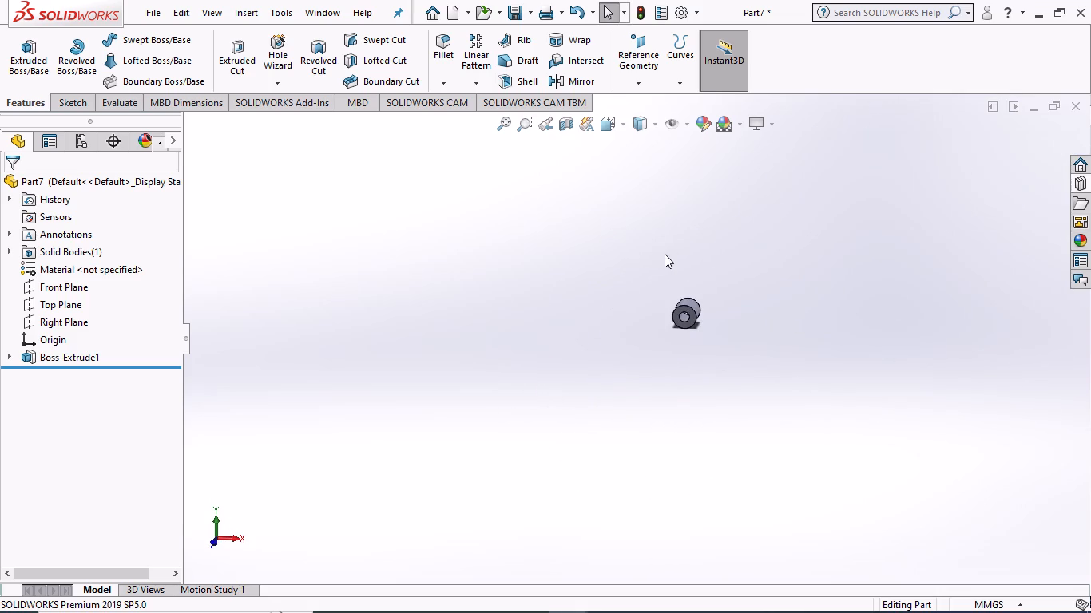
pyautogui.scroll(-4, 688, 259)
pyautogui.scroll(-3, 576, 417)
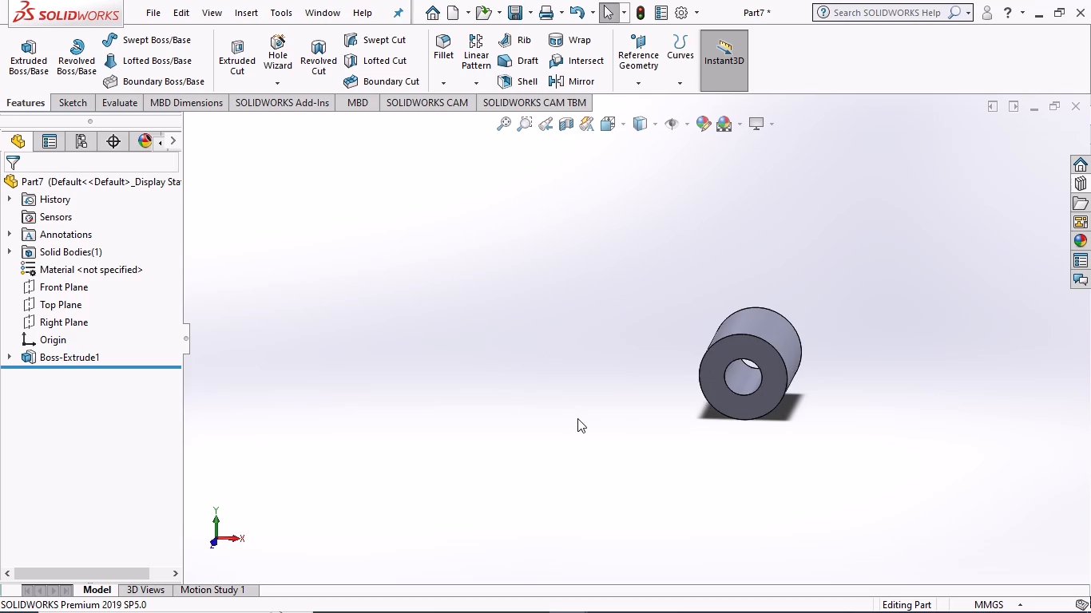
pyautogui.scroll(-3, 811, 415)
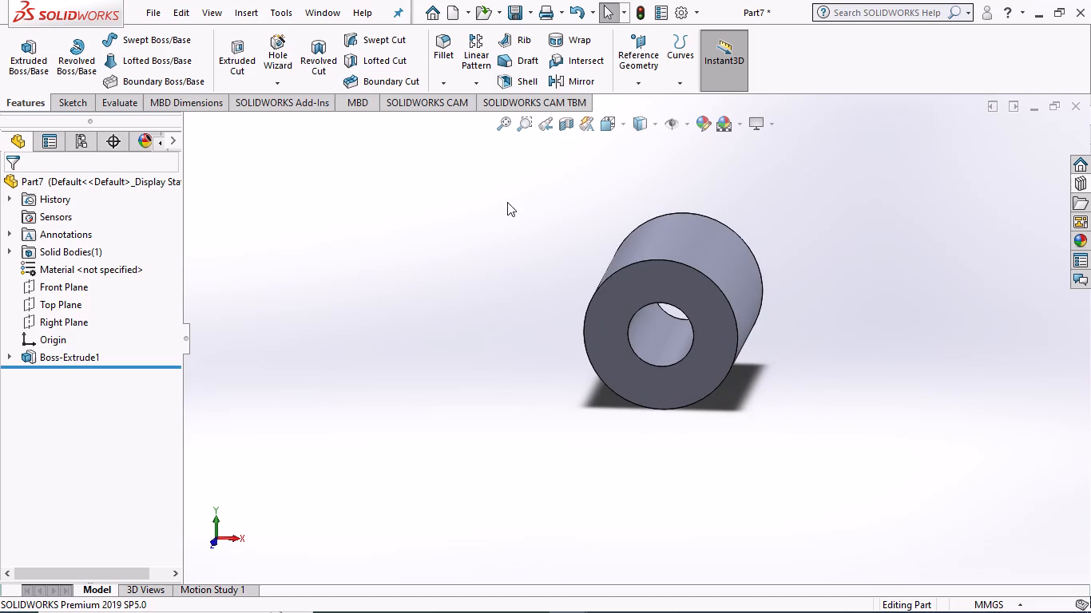
pyautogui.scroll(-1, 527, 200)
pyautogui.scroll(2, 544, 197)
pyautogui.moveTo(537, 349); pyautogui.dragTo(570, 346, button='middle')
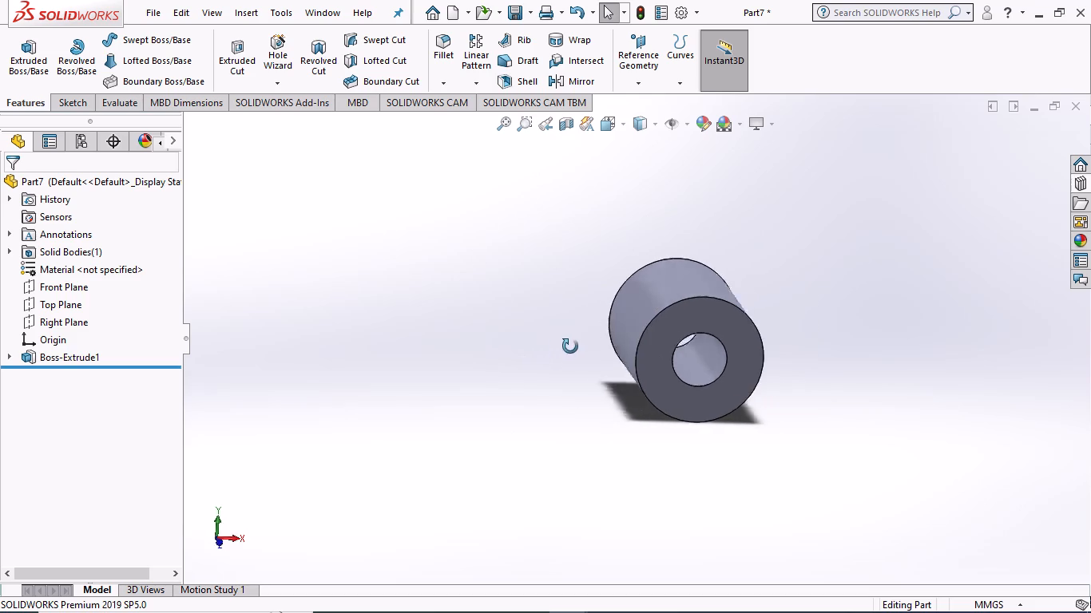
pyautogui.moveTo(570, 346); pyautogui.dragTo(433, 349, button='middle')
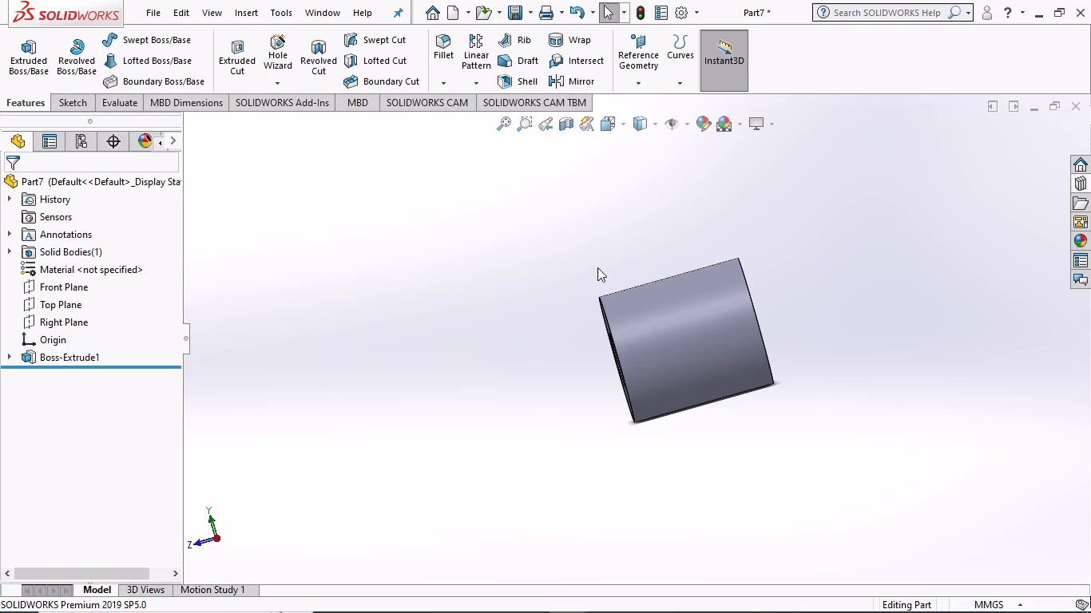
# Delete the hollow cylinder's boss extrusion feature, keeping its absorbed sketch.
pyautogui.moveTo(508, 205); pyautogui.dragTo(585, 206)
pyautogui.moveTo(585, 206); pyautogui.dragTo(800, 462)
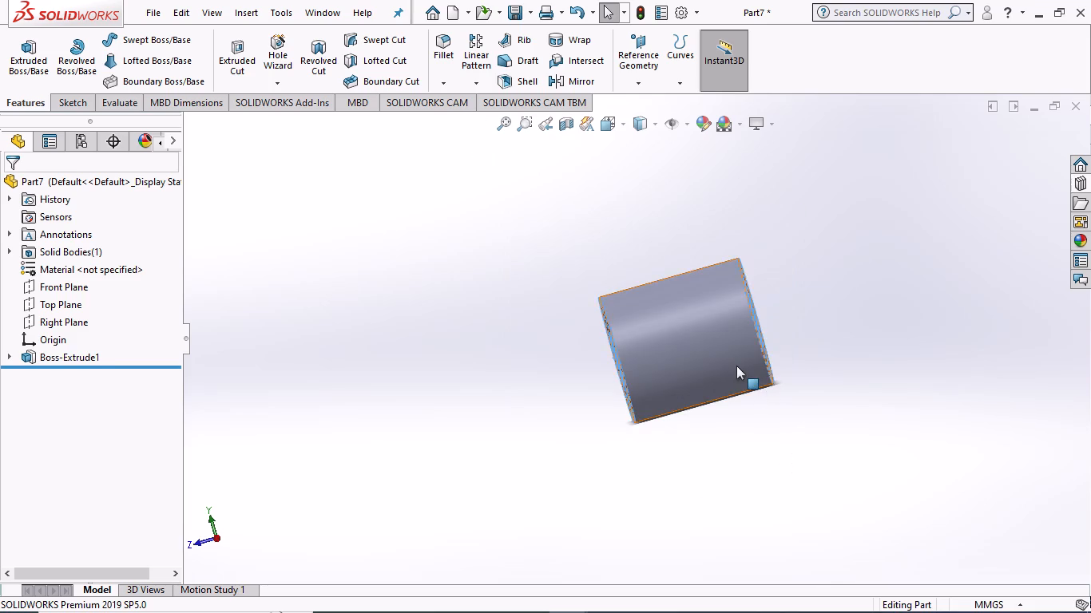
pyautogui.rightClick(736, 366)
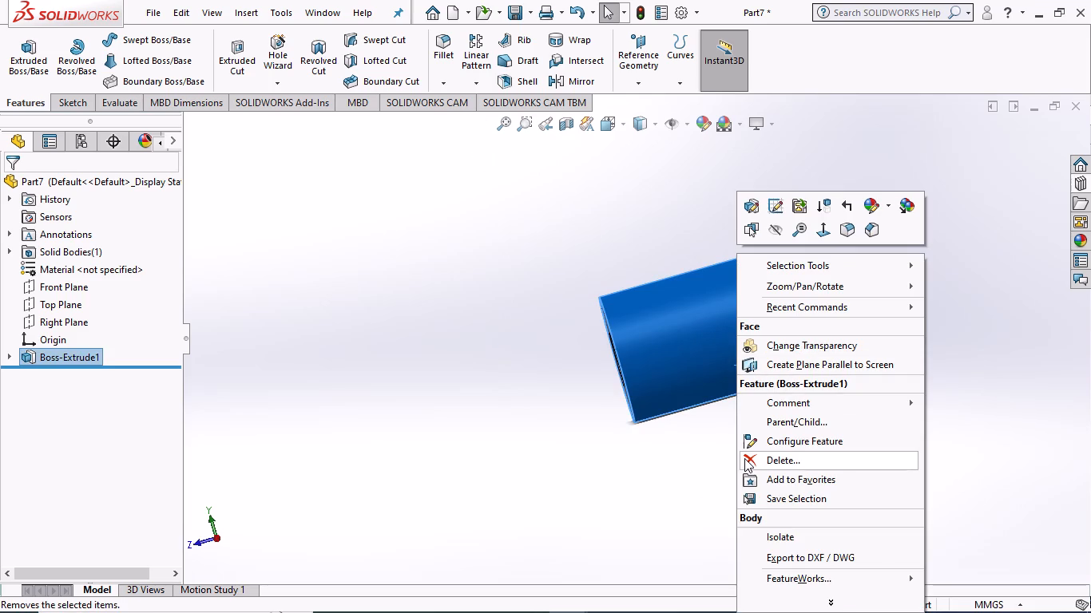
pyautogui.click(744, 458)
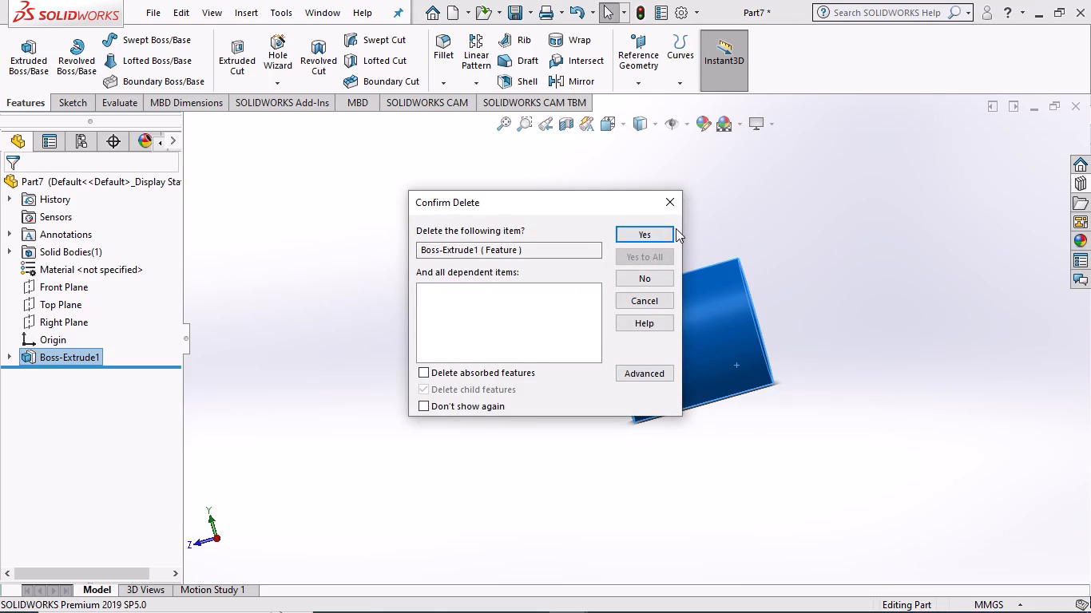
pyautogui.click(665, 232)
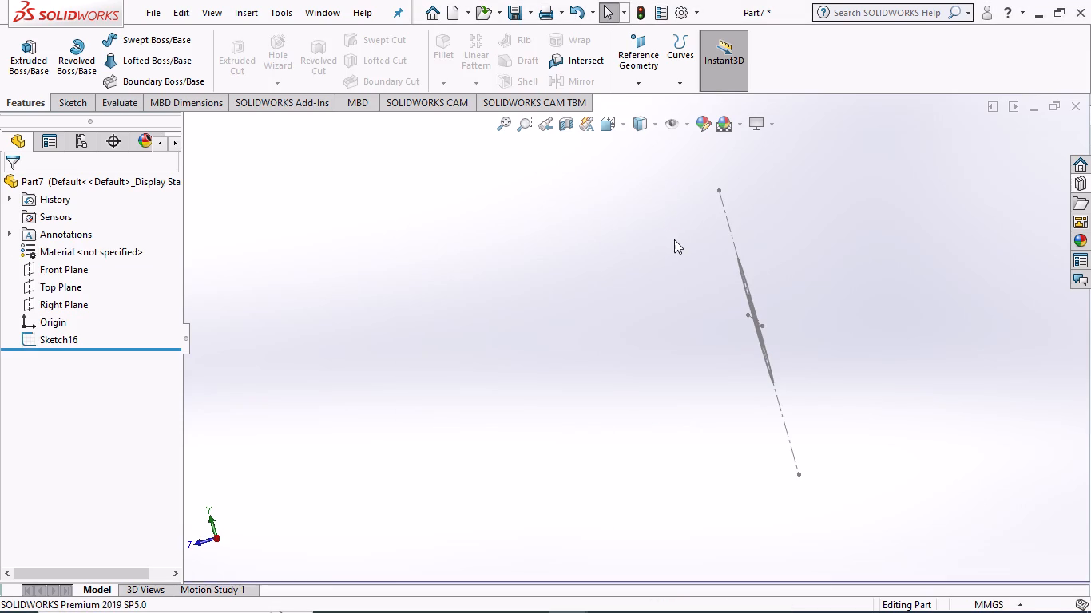
# Delete the leftover sketch containing the two concentric circles and their centerlines.
pyautogui.moveTo(583, 307); pyautogui.dragTo(594, 295, button='middle')
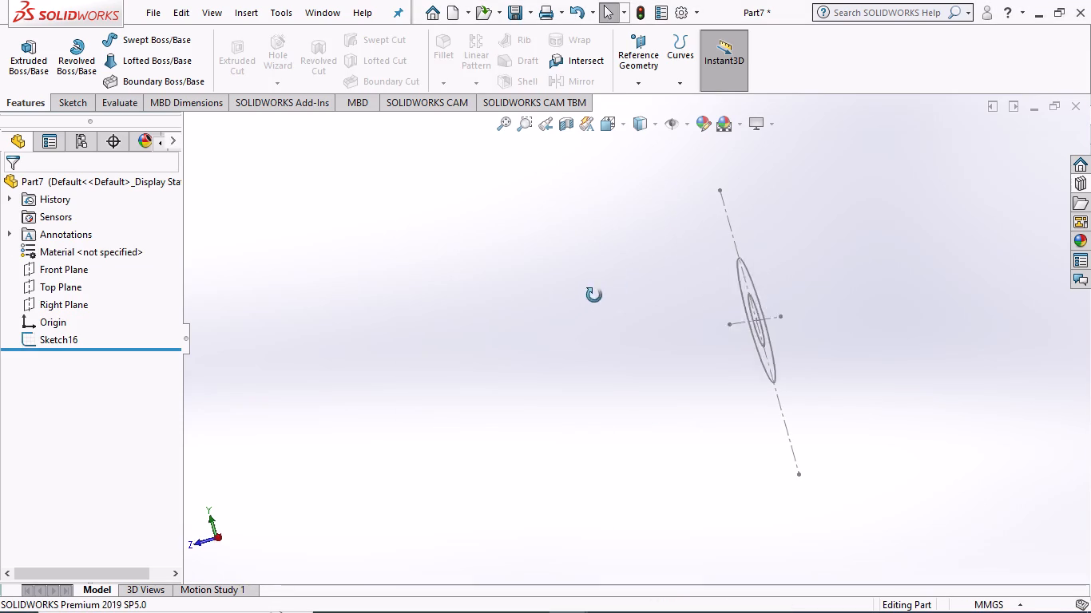
pyautogui.moveTo(594, 295); pyautogui.dragTo(699, 270, button='middle')
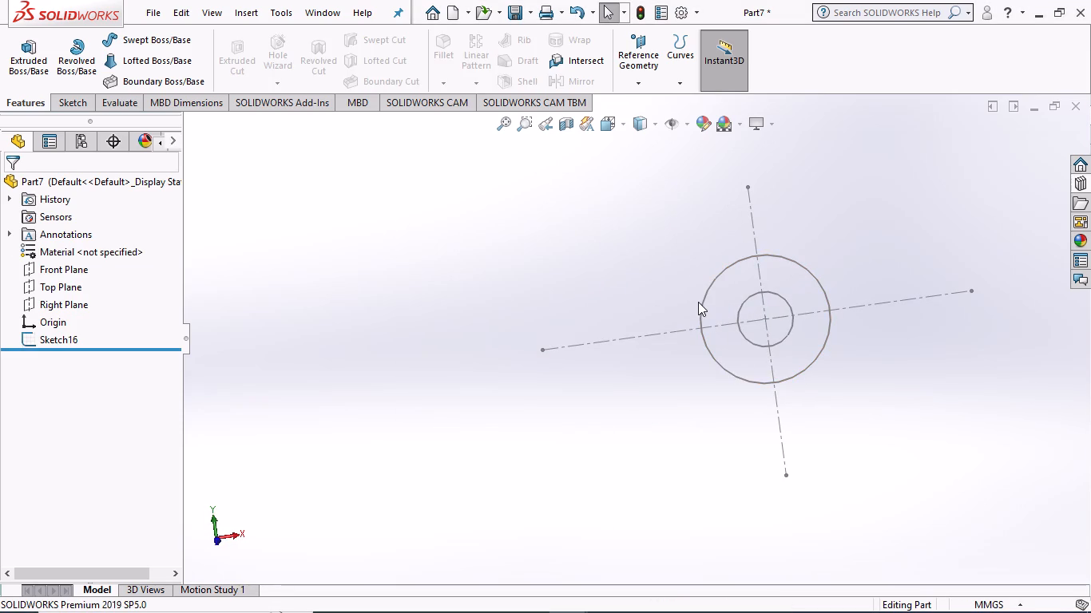
pyautogui.rightClick(702, 302)
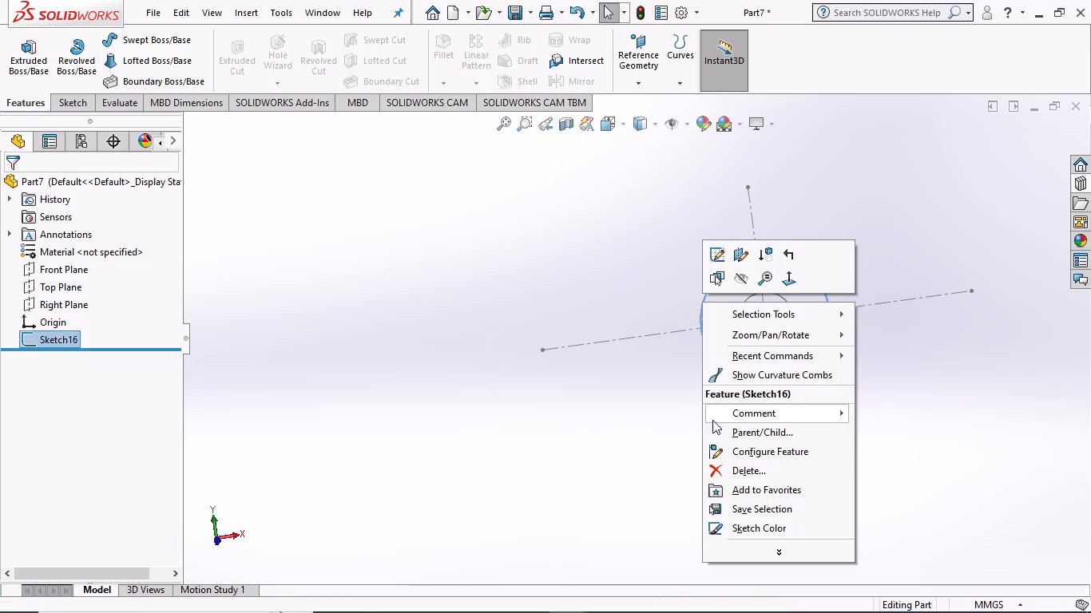
pyautogui.click(716, 466)
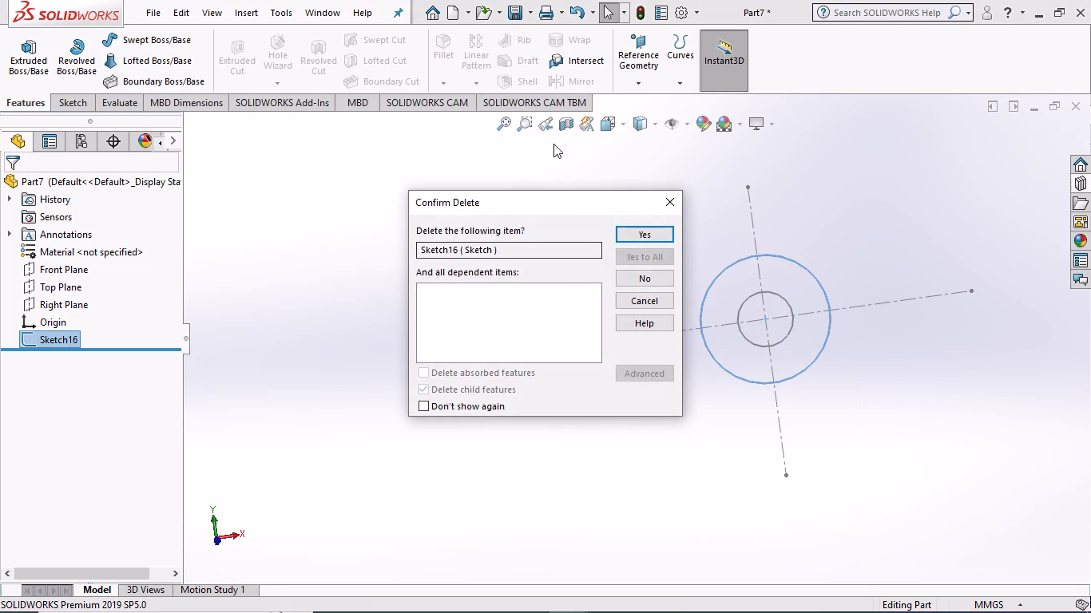
pyautogui.click(654, 235)
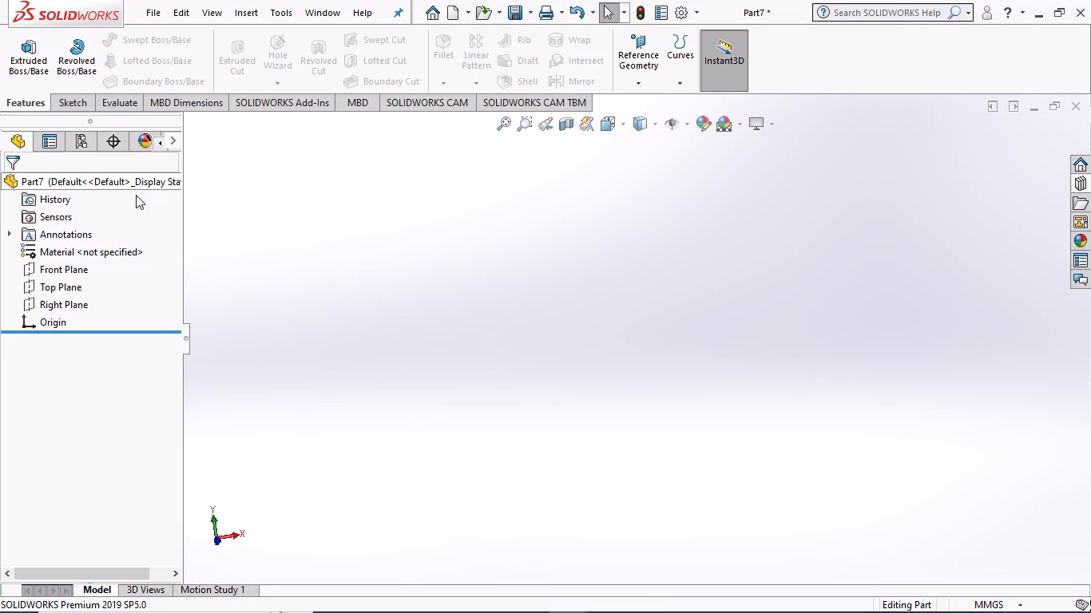
# Start a sketch on the Front Plane and draw a vertical centerline about 202 mm long through the origin.
pyautogui.click(50, 262)
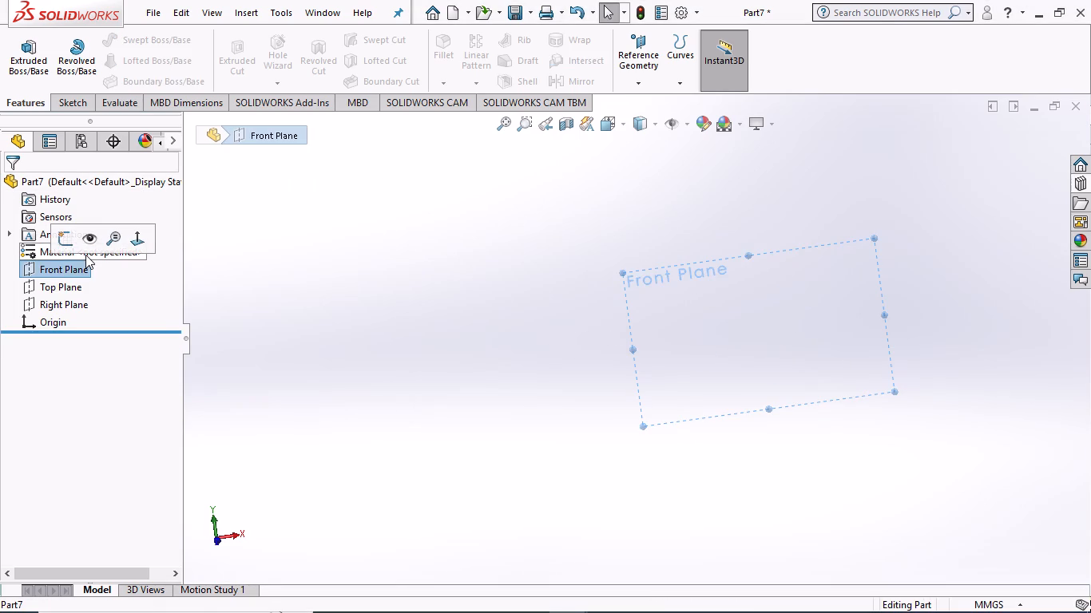
pyautogui.click(66, 234)
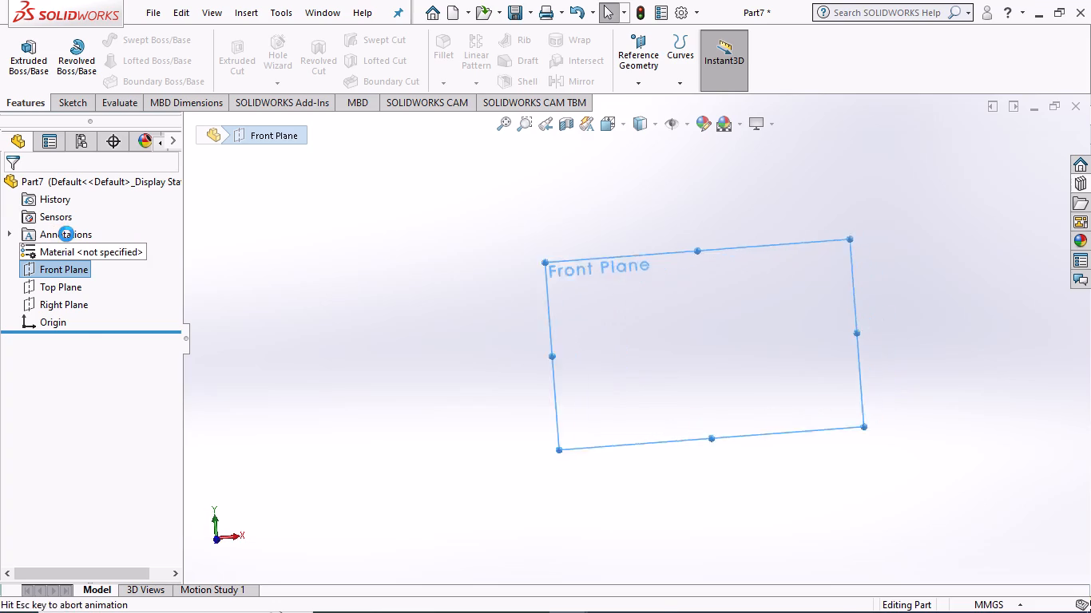
pyautogui.click(296, 223)
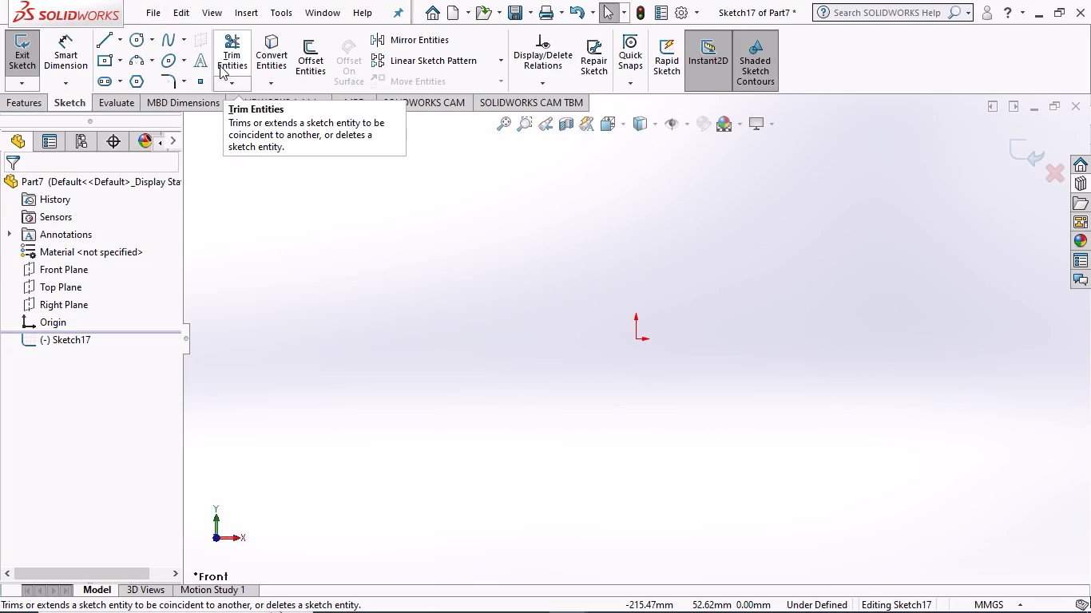
pyautogui.click(121, 37)
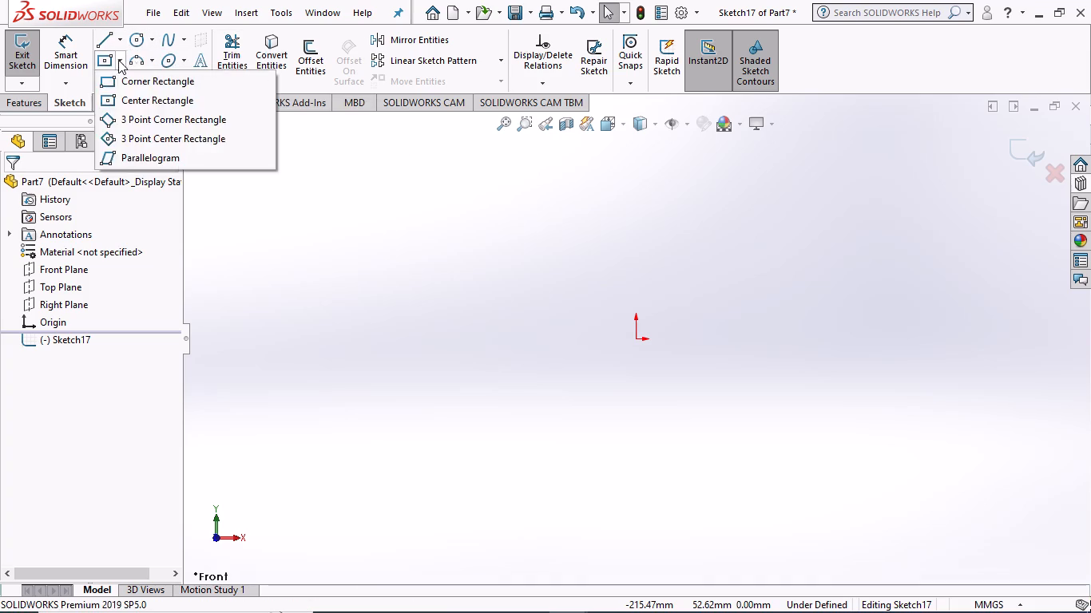
pyautogui.click(117, 76)
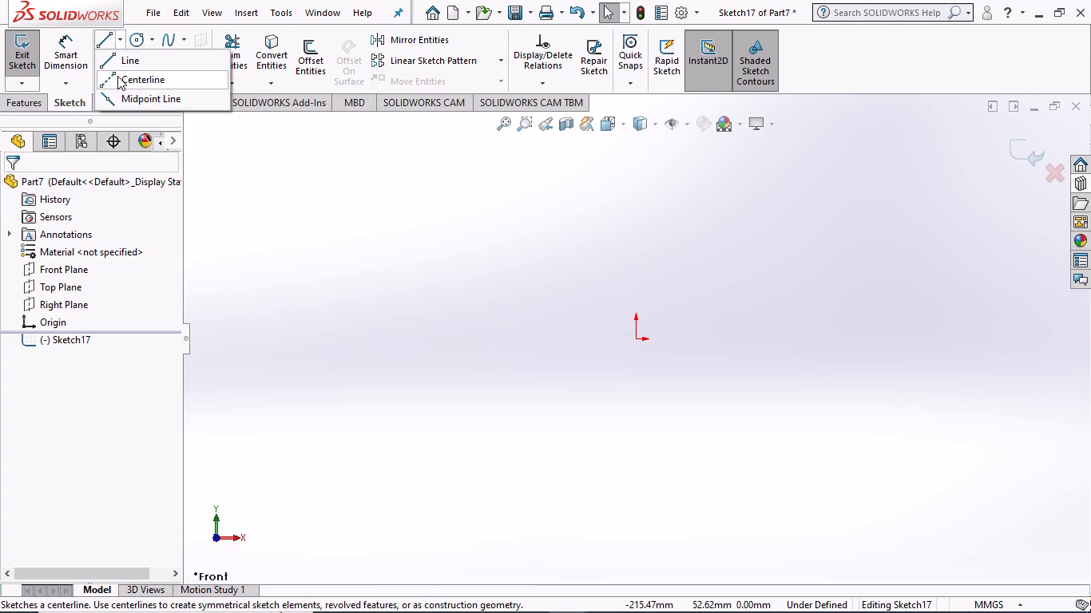
pyautogui.click(633, 149)
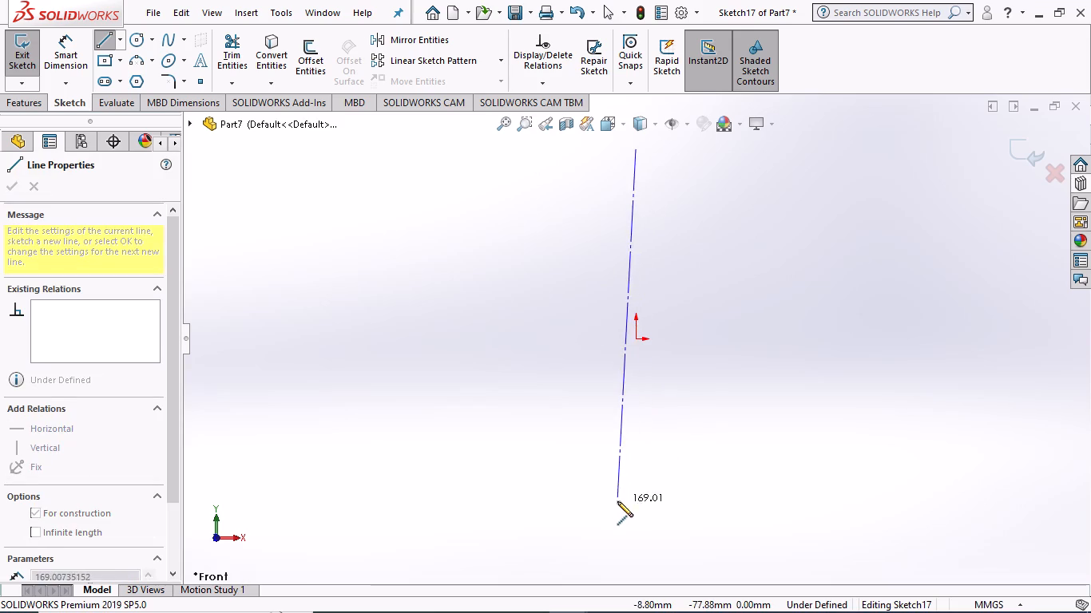
pyautogui.click(640, 571)
pyautogui.press('Escape')
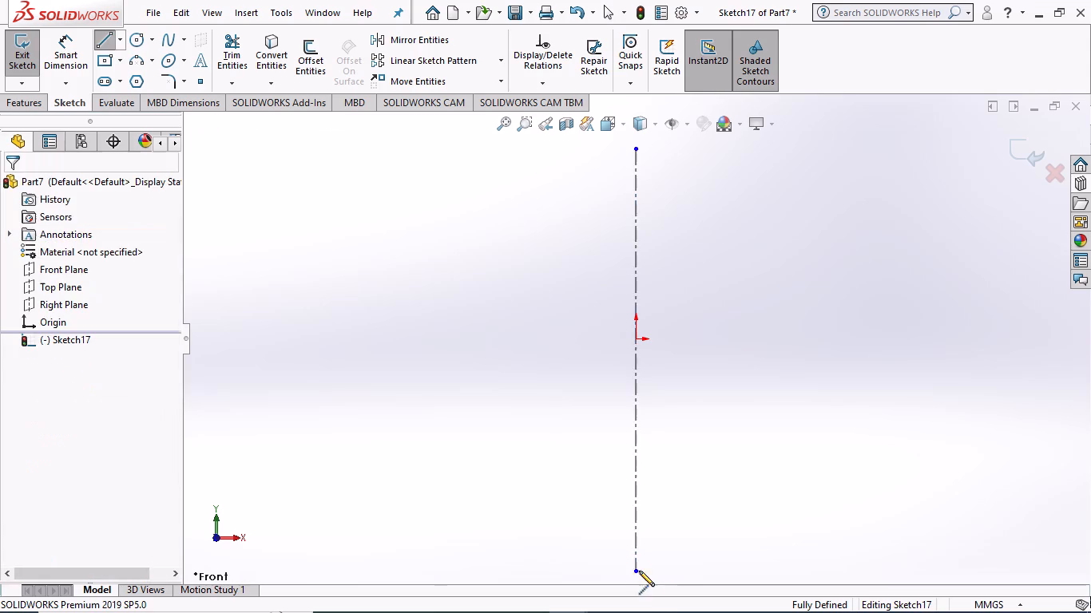
# Draw a horizontal centerline about 336 mm long through the origin, crossing the vertical centerline.
pyautogui.click(119, 32)
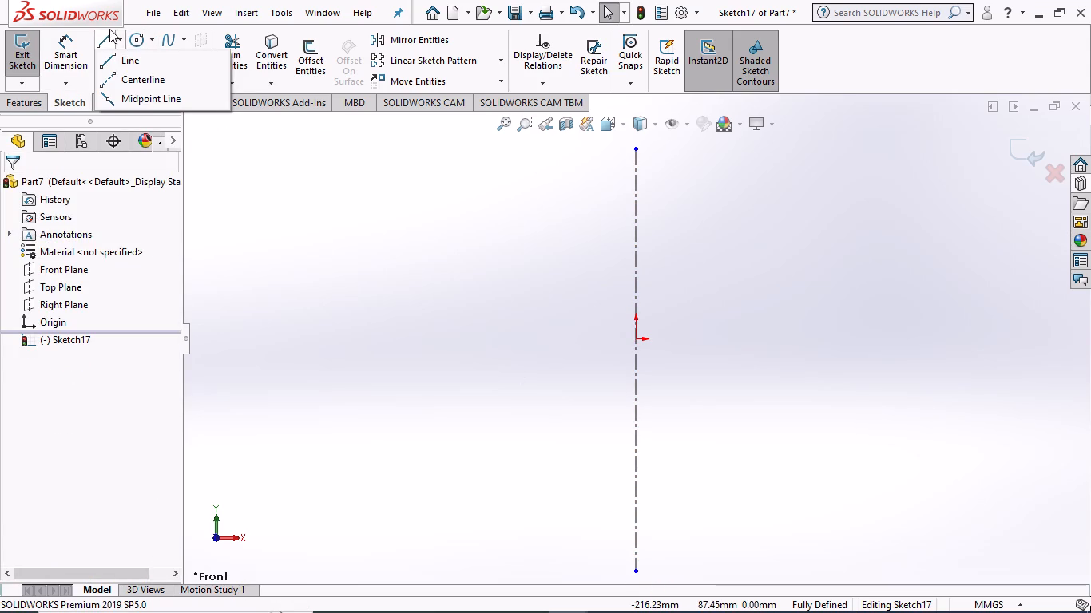
pyautogui.click(133, 77)
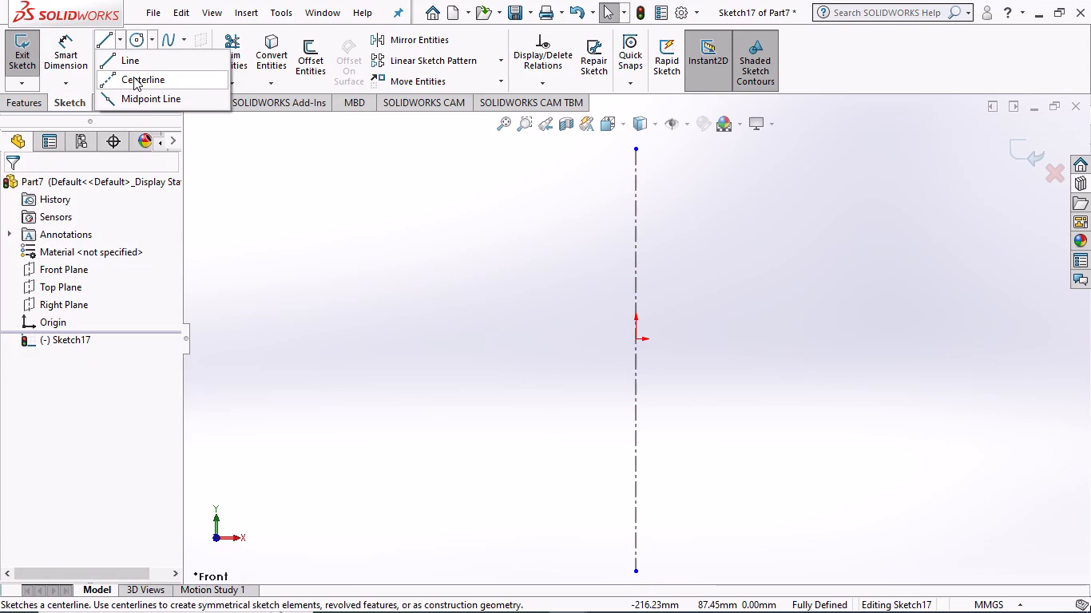
pyautogui.click(255, 338)
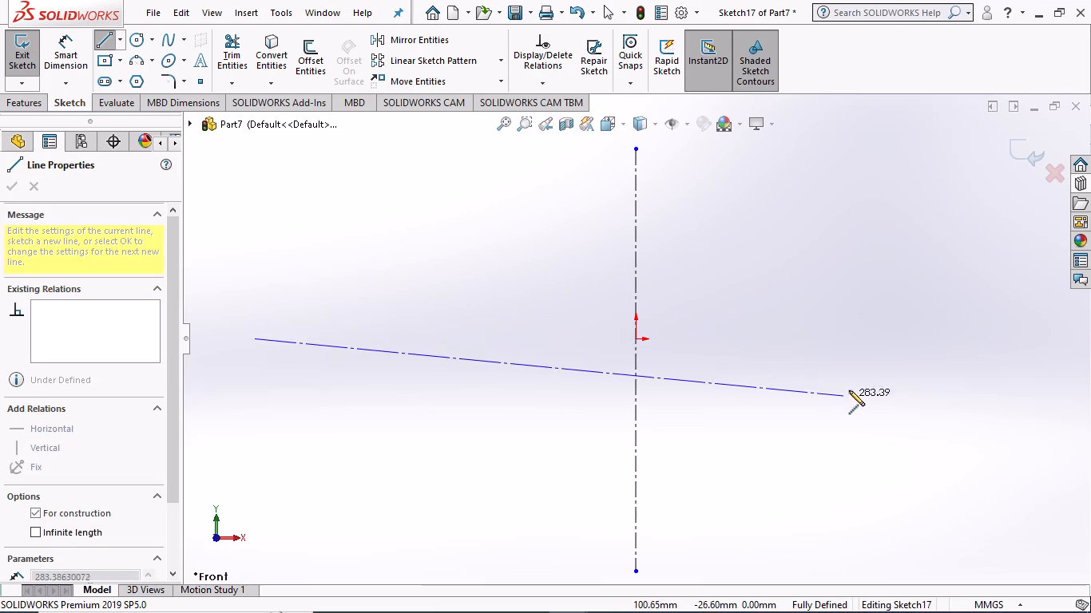
pyautogui.click(955, 342)
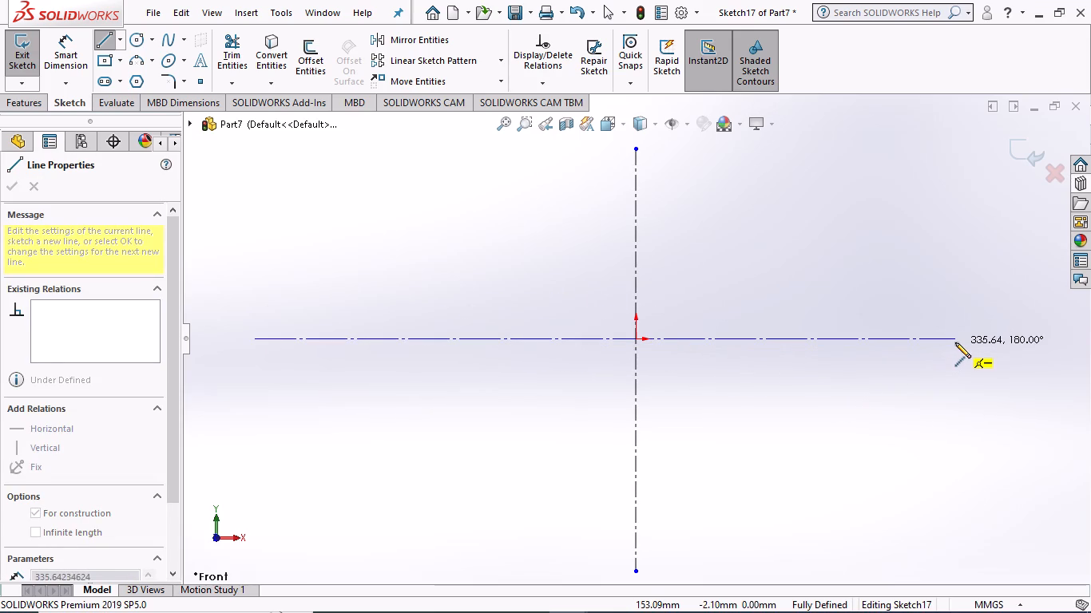
pyautogui.press('Escape')
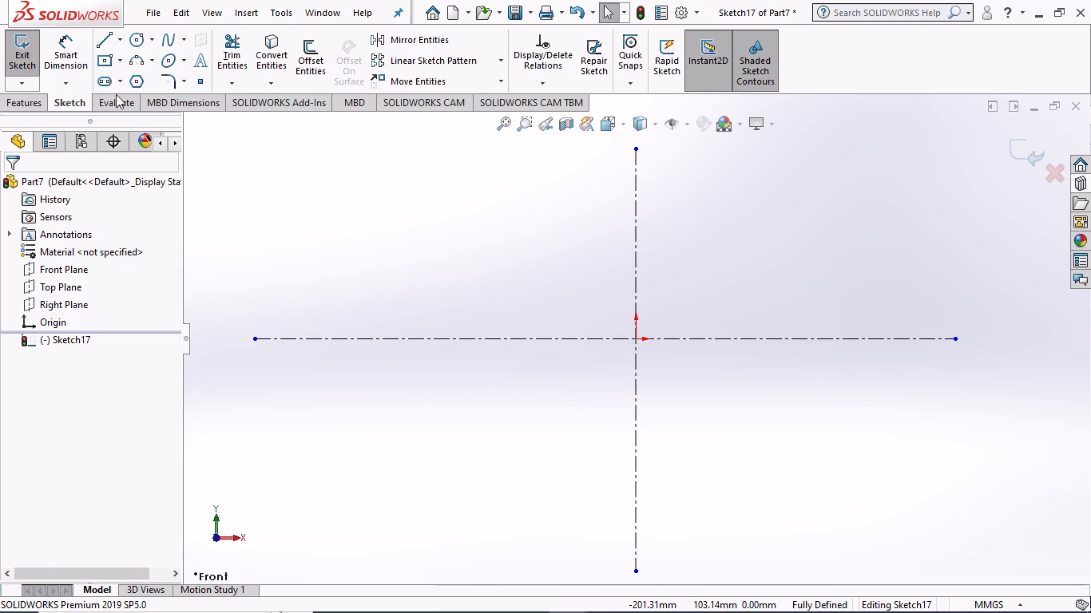
# Sketch a six-point S-shaped spline from about 38 mm left of and 66 mm above the origin down to the origin.
pyautogui.click(164, 43)
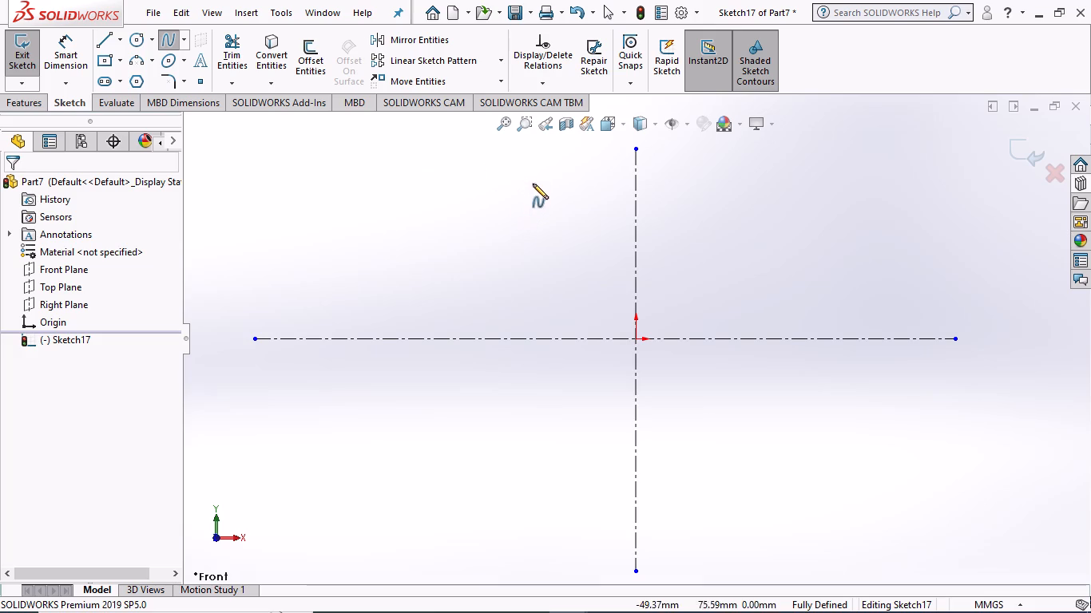
pyautogui.click(557, 200)
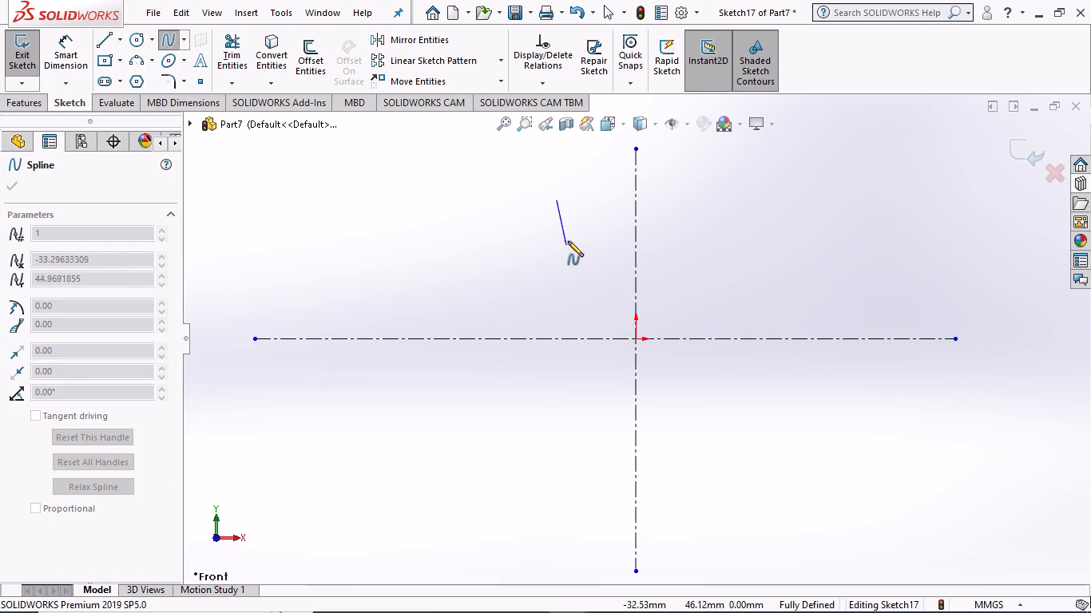
pyautogui.click(562, 241)
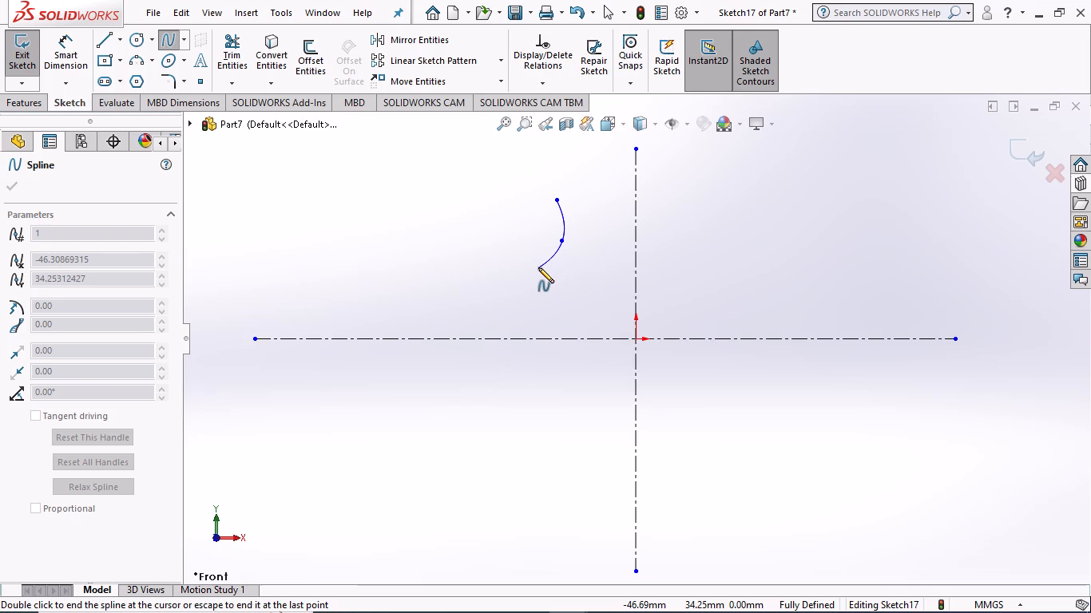
pyautogui.click(538, 267)
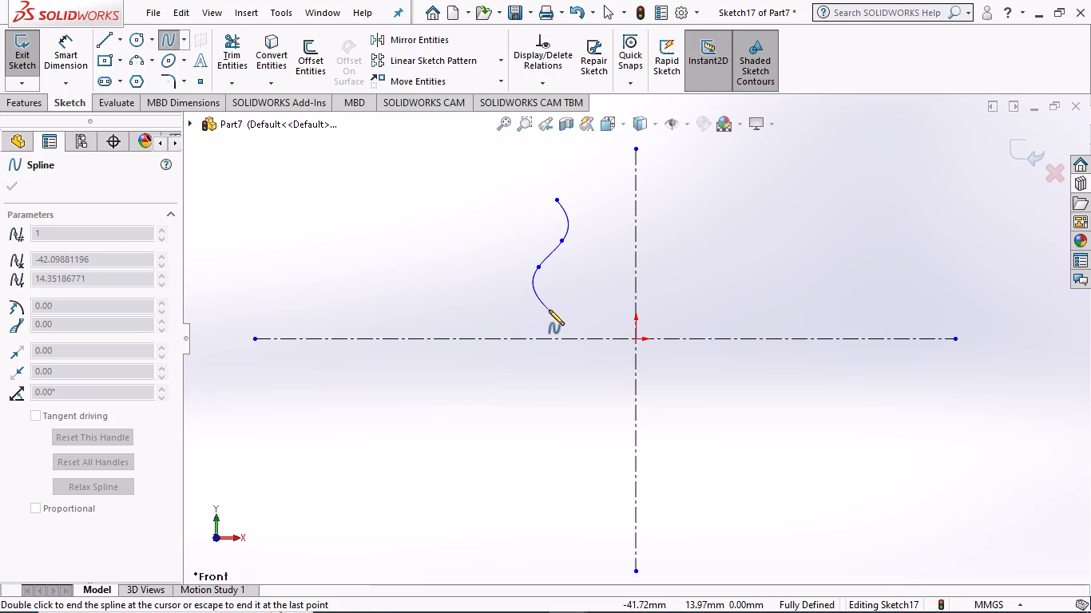
pyautogui.click(549, 310)
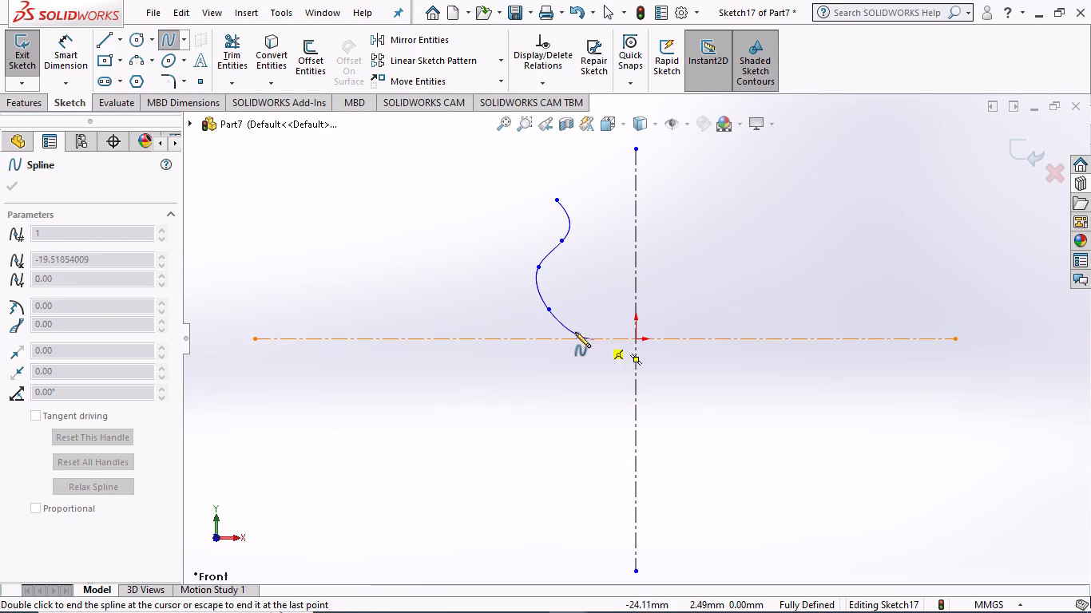
pyautogui.click(575, 330)
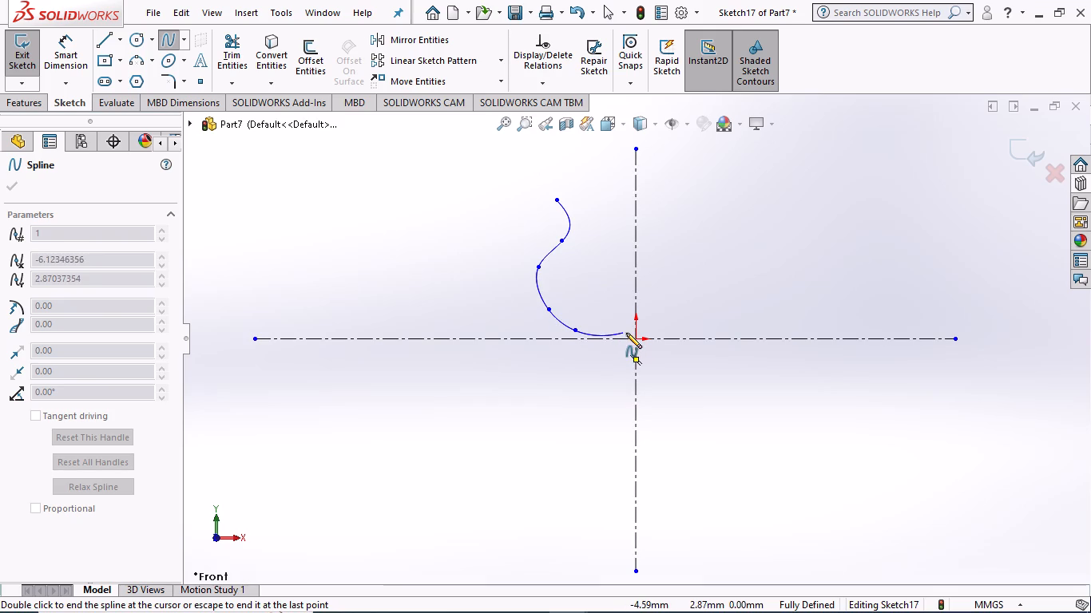
pyautogui.click(635, 340)
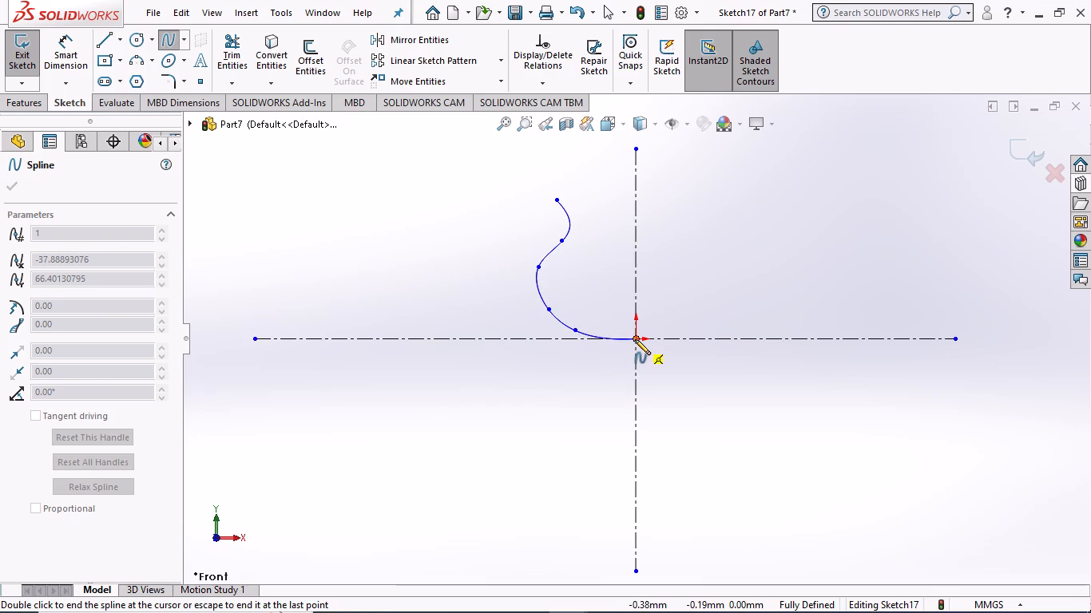
pyautogui.press('Escape')
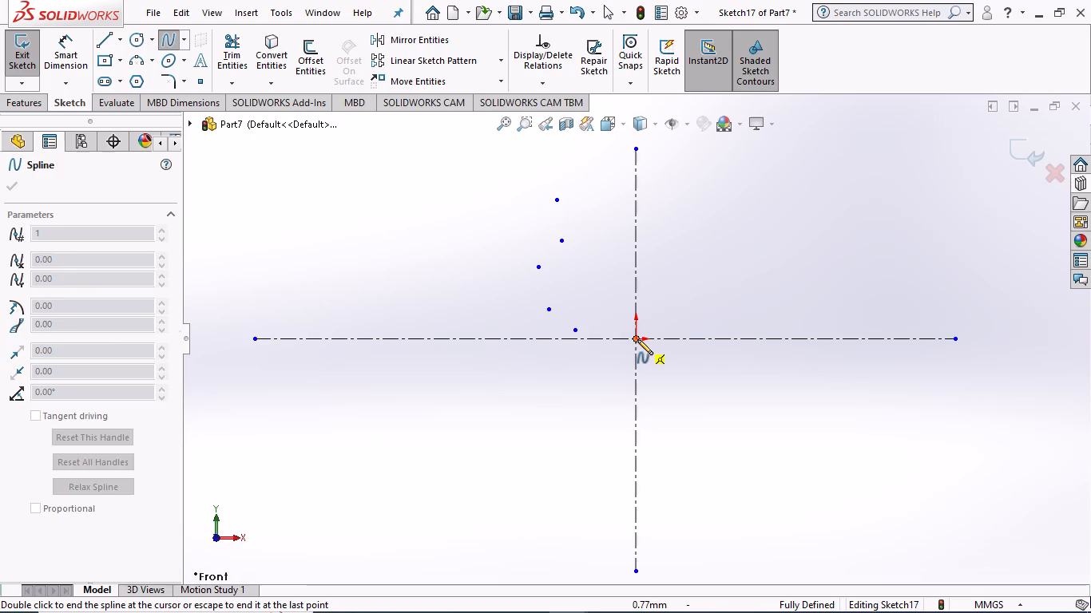
pyautogui.press('Escape')
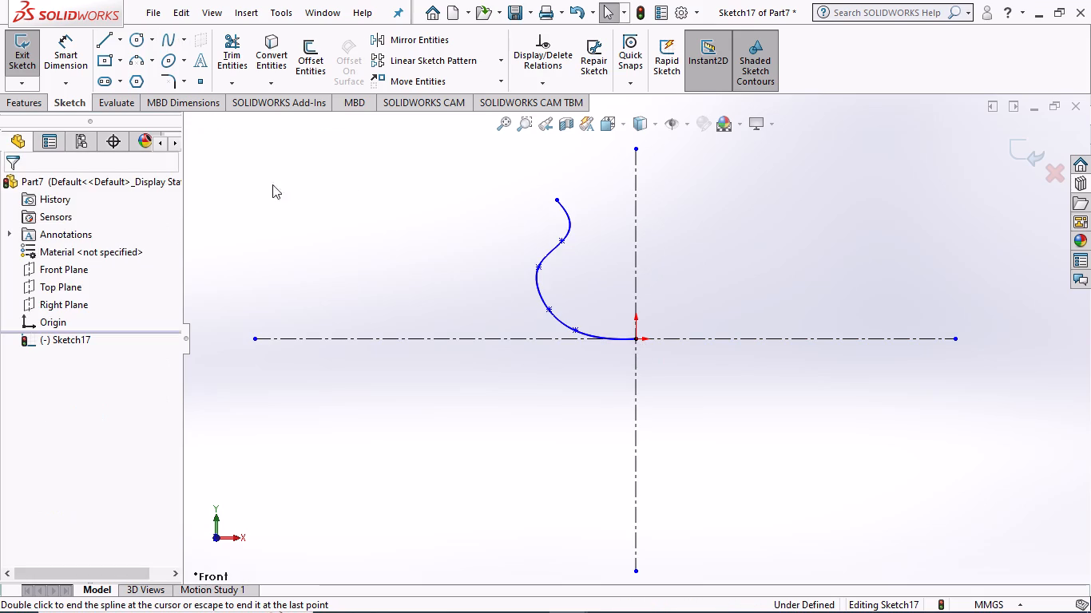
# Sketch a three-point spline from the first spline's upper end to the vertical centerline, about 56 mm above the origin.
pyautogui.click(165, 33)
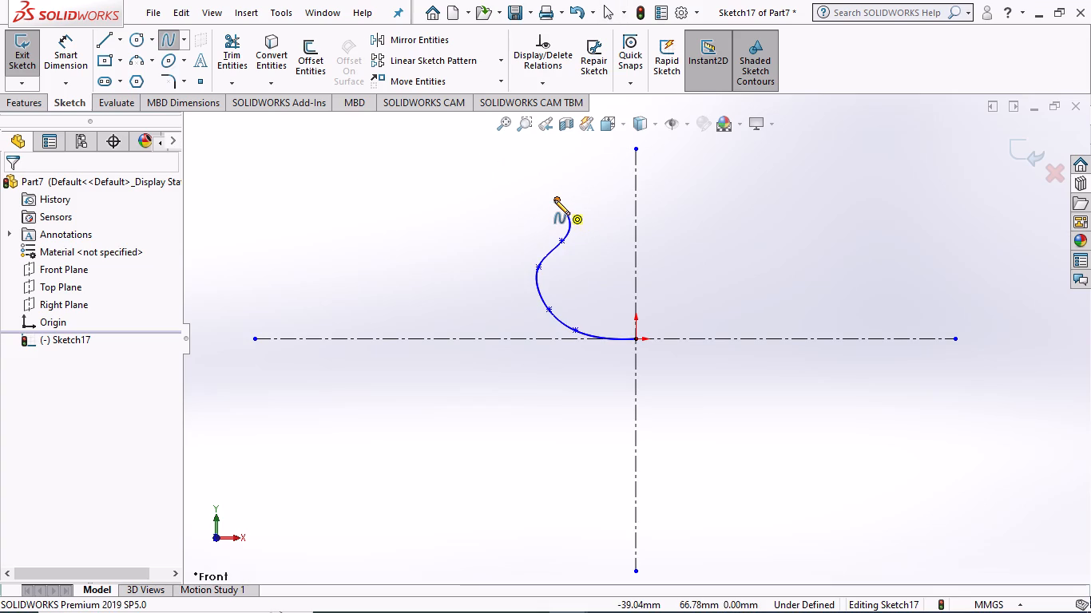
pyautogui.click(554, 200)
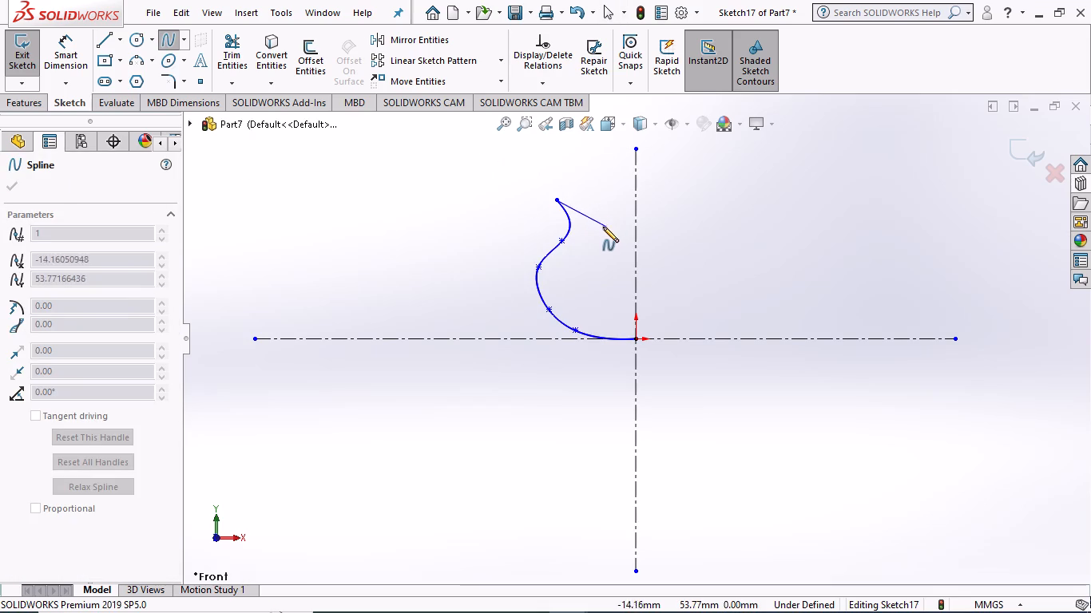
pyautogui.click(592, 219)
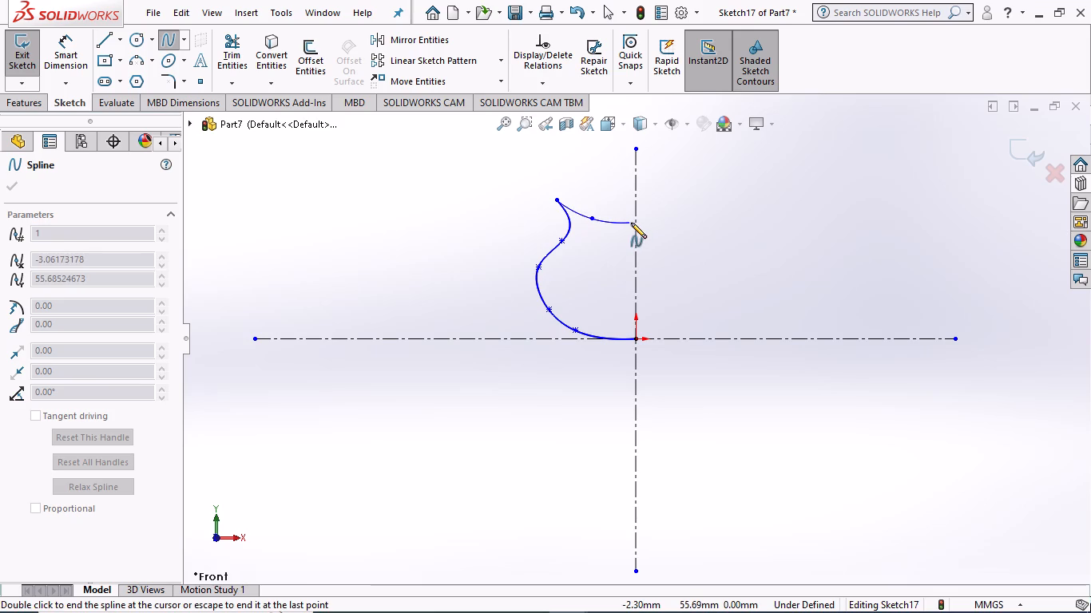
pyautogui.click(634, 223)
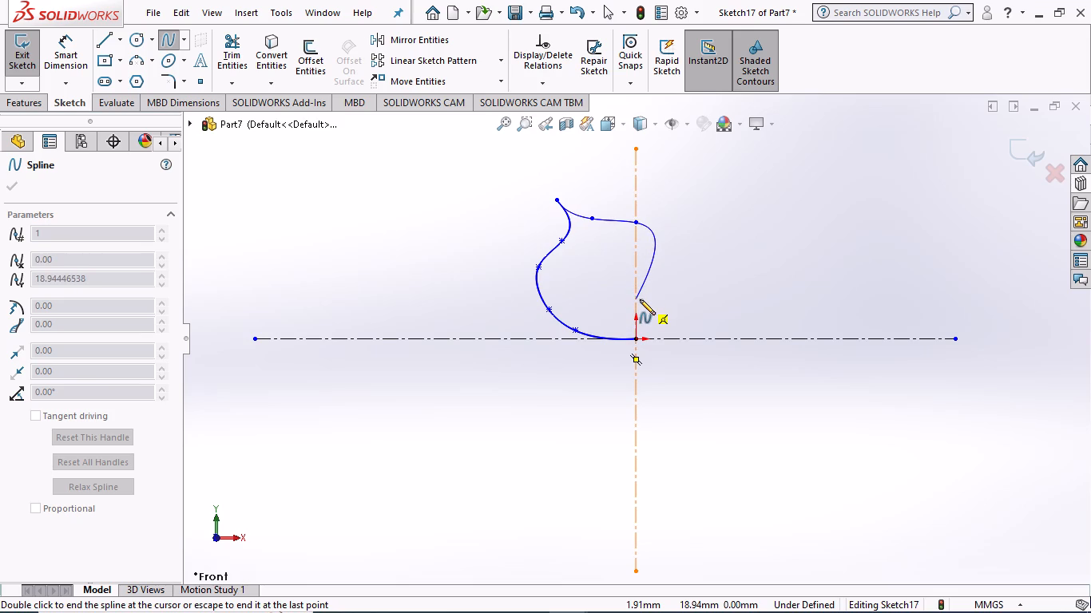
pyautogui.press('Escape')
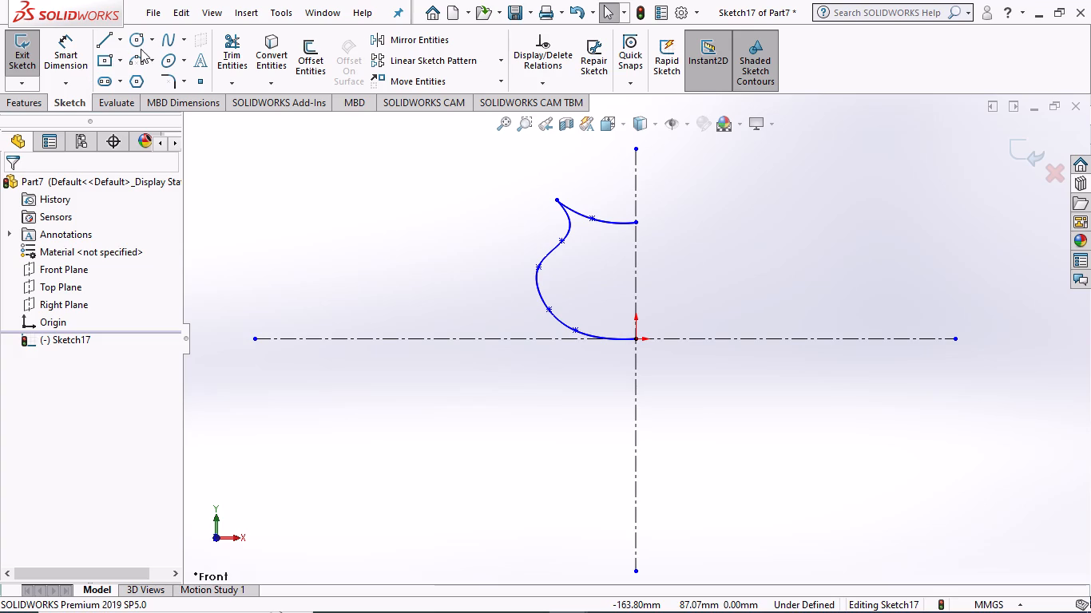
# Dimension the vertical distance between the origin and the short spline's end on the centerline, keeping the drawn value.
pyautogui.click(62, 56)
pyautogui.click(633, 220)
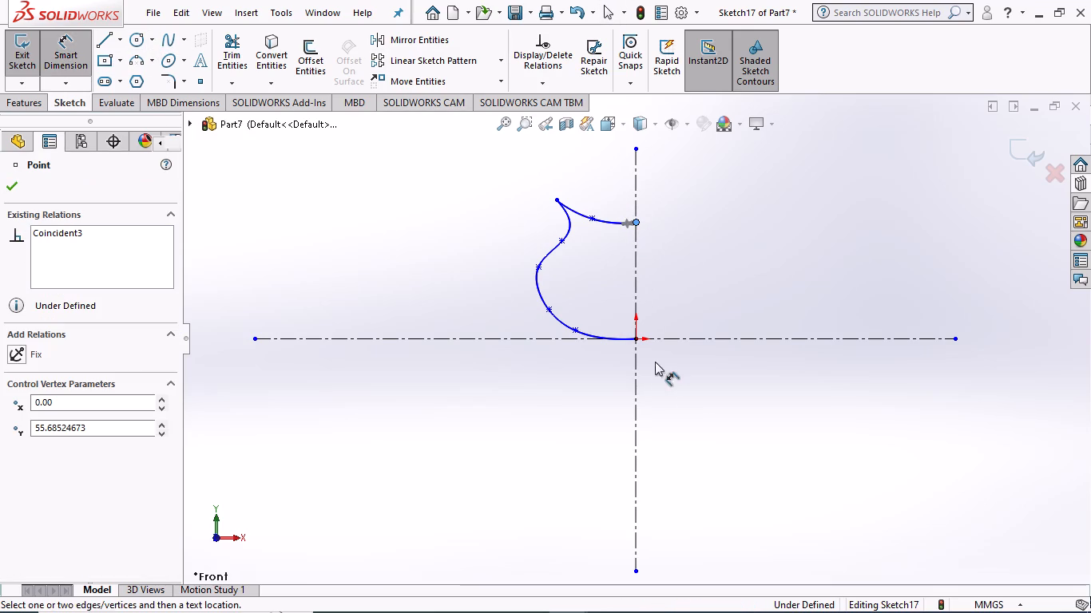
pyautogui.click(634, 337)
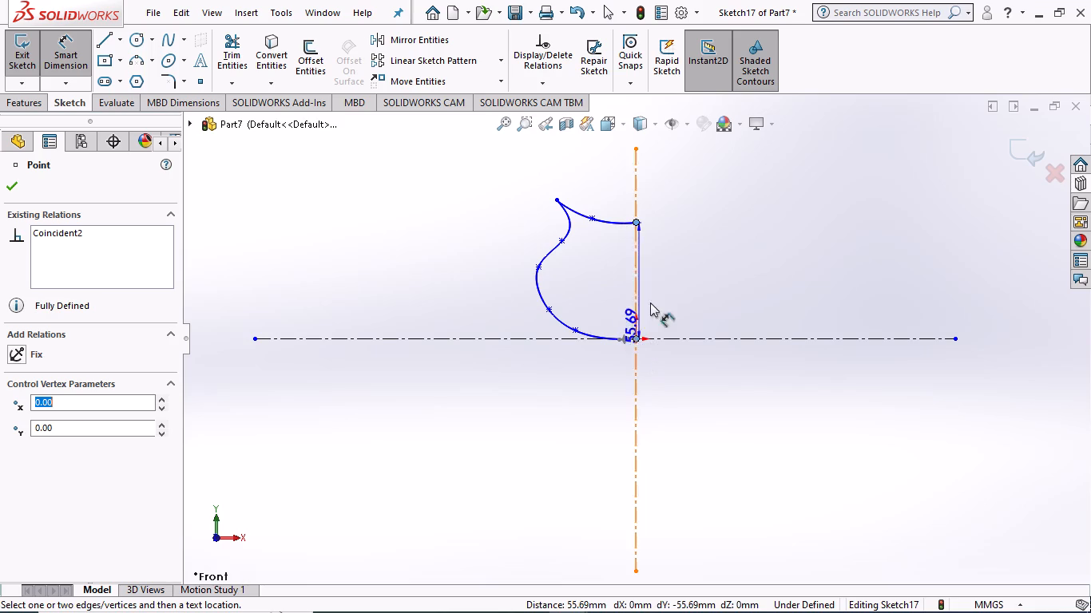
pyautogui.click(723, 278)
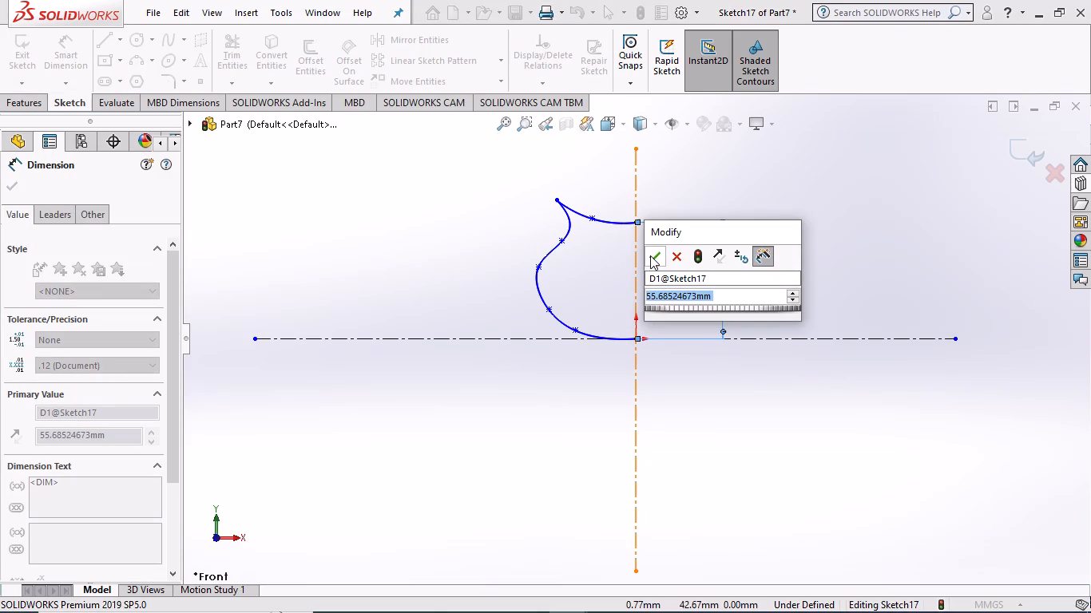
pyautogui.click(650, 255)
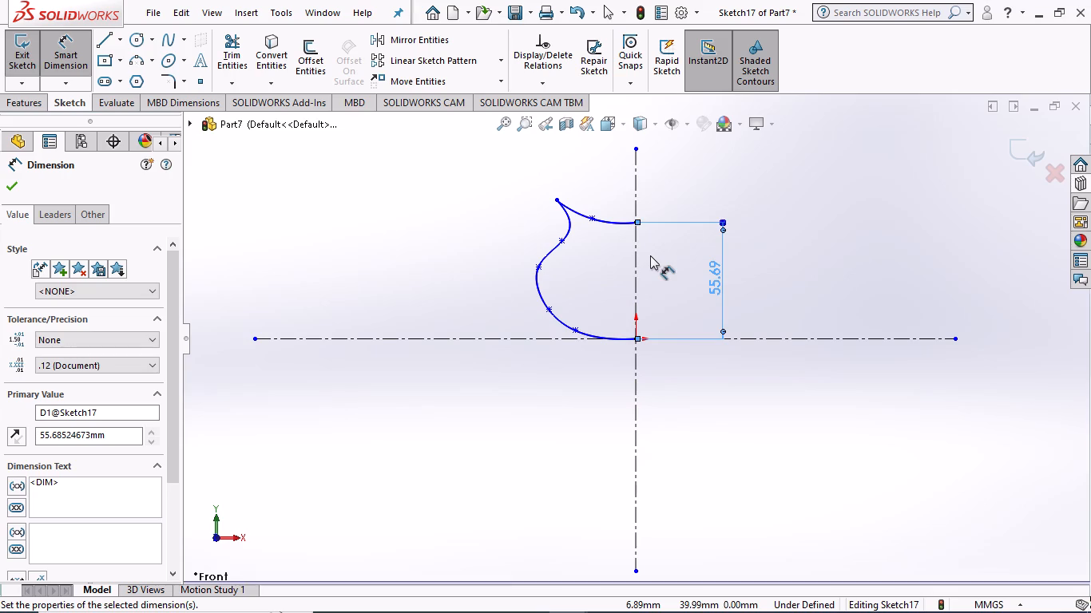
pyautogui.click(659, 184)
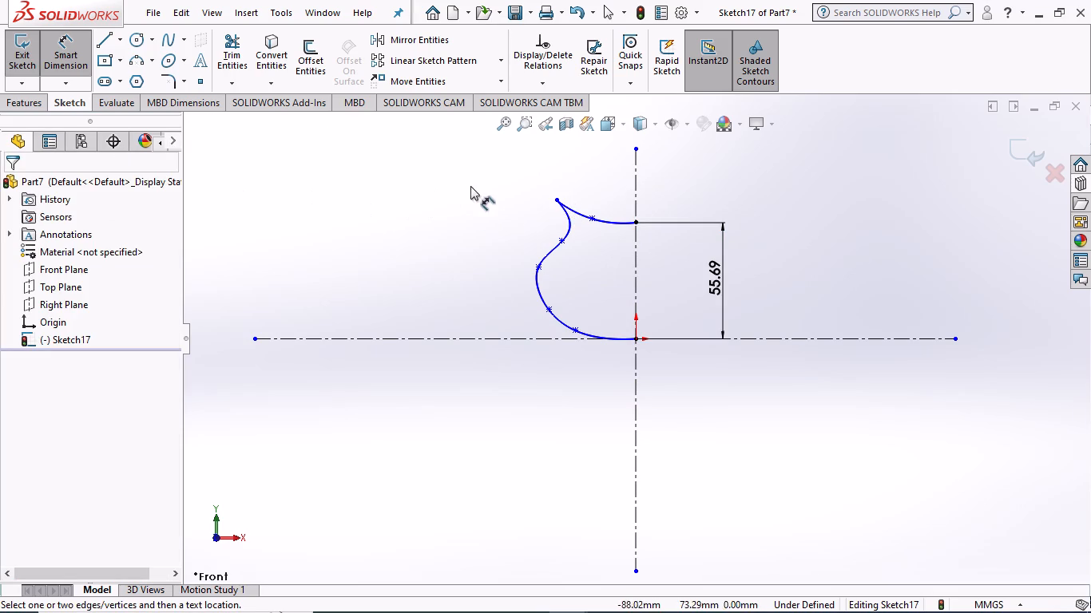
# Dimension the vertical distance between the origin and the splines' shared upper endpoint, keeping the drawn value.
pyautogui.click(556, 196)
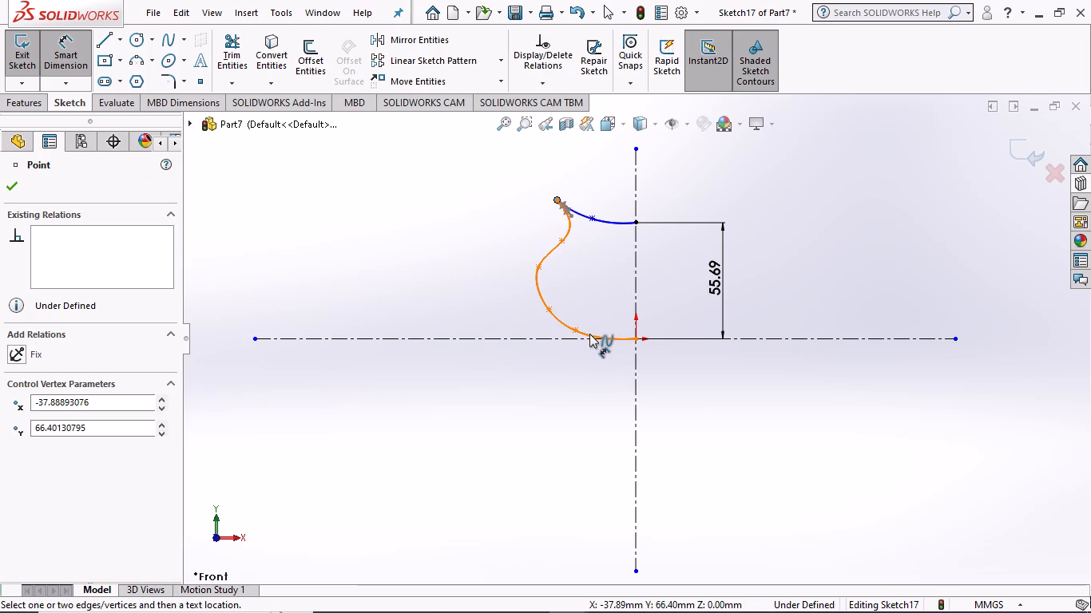
pyautogui.click(634, 338)
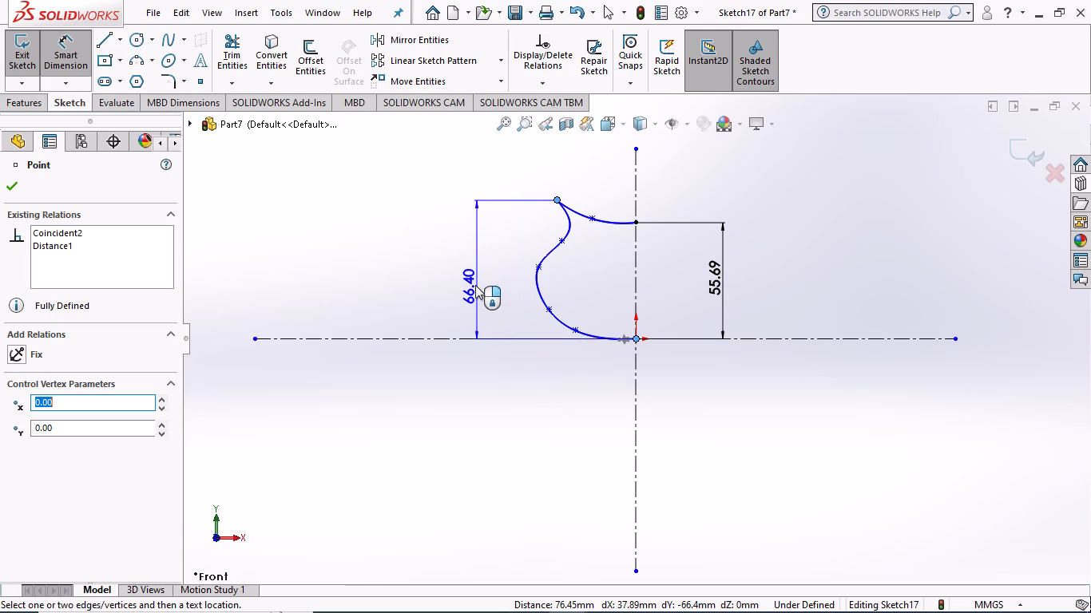
pyautogui.click(481, 258)
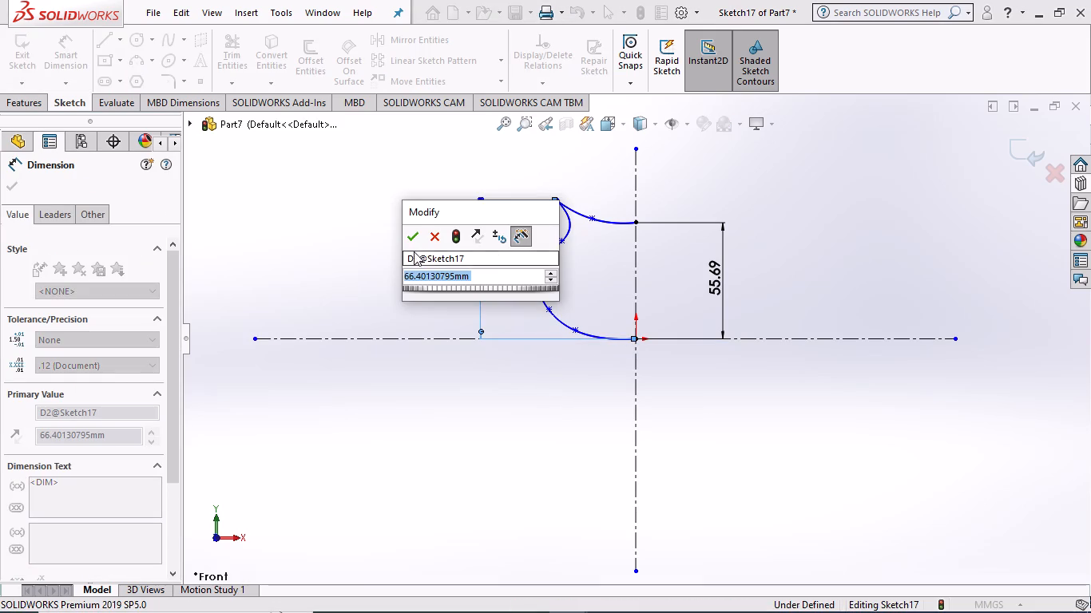
pyautogui.click(410, 234)
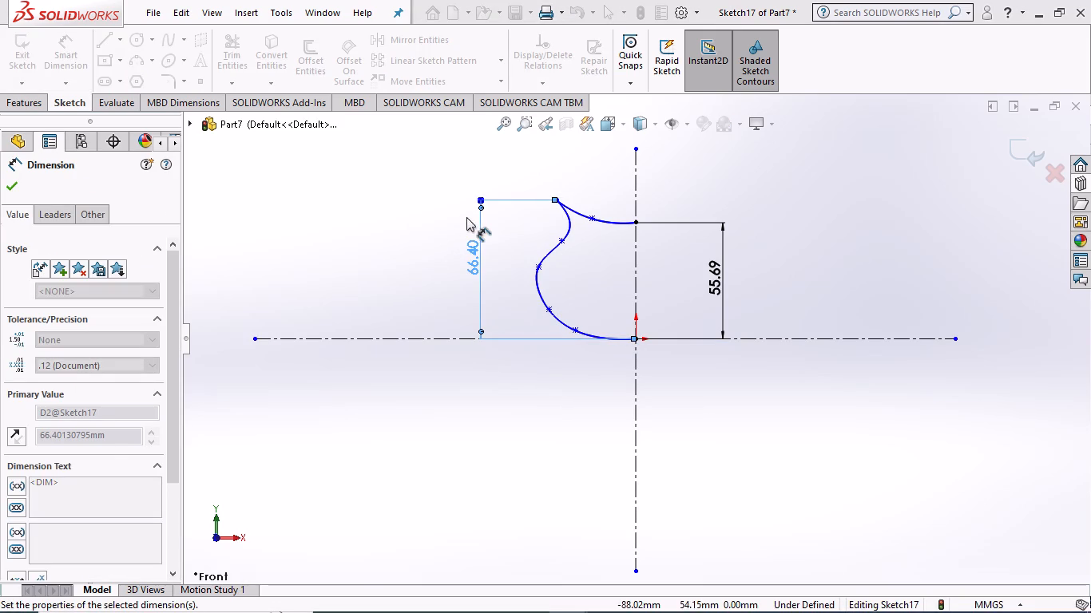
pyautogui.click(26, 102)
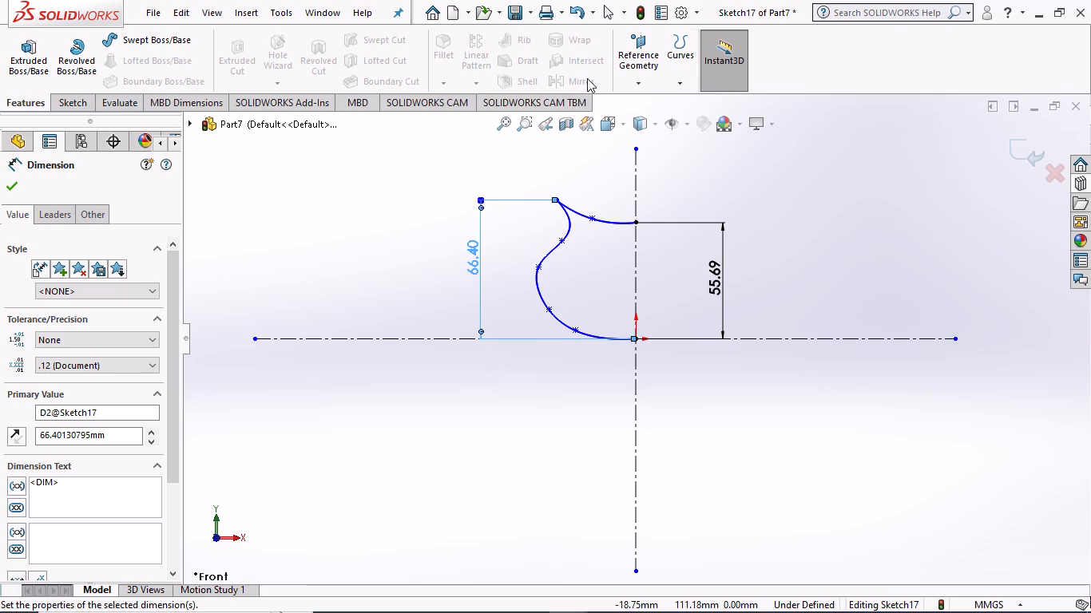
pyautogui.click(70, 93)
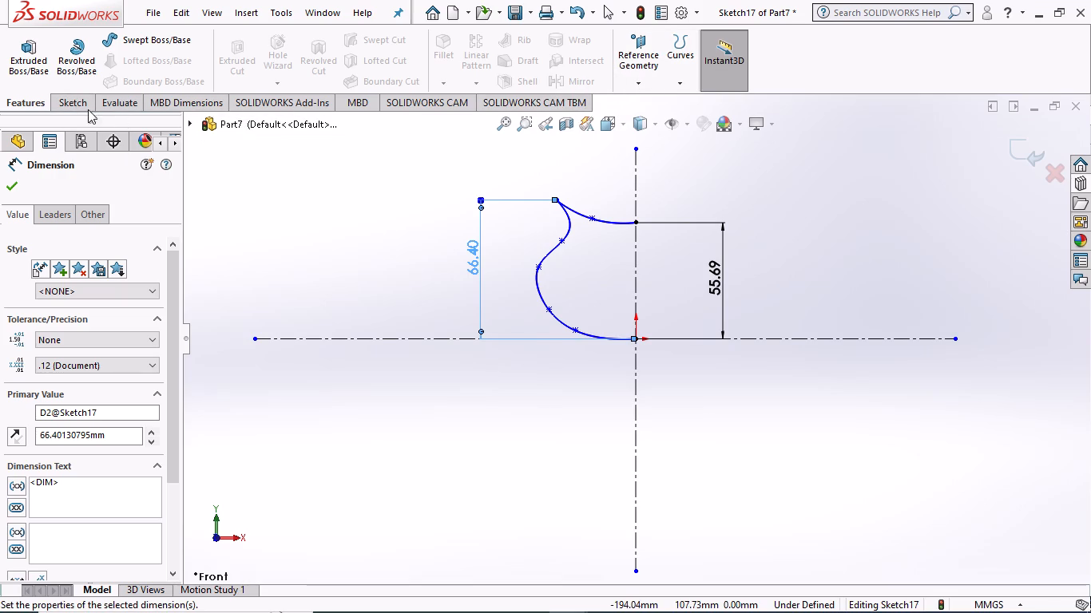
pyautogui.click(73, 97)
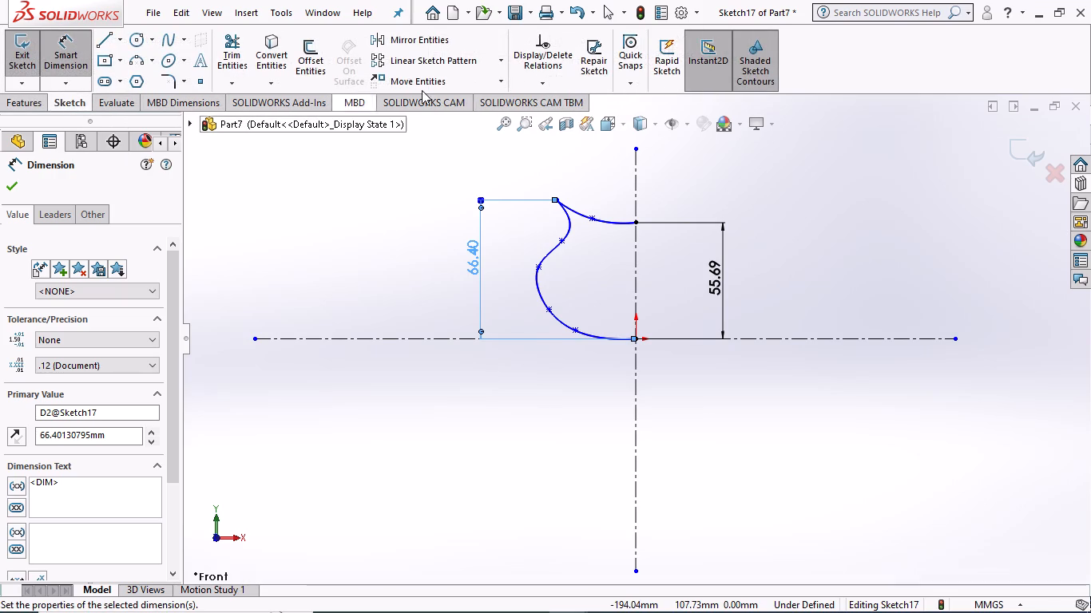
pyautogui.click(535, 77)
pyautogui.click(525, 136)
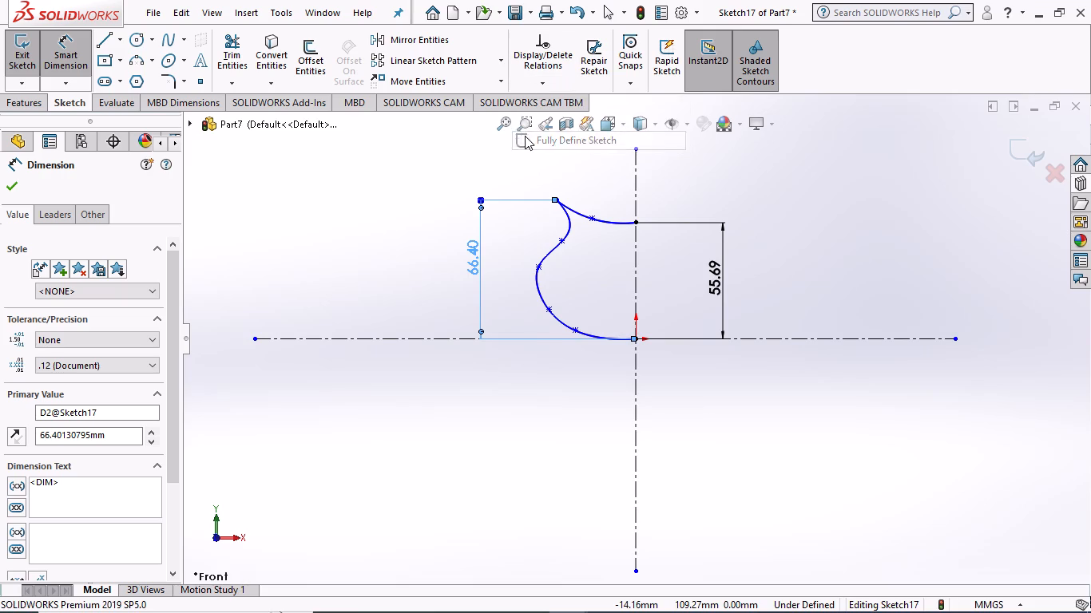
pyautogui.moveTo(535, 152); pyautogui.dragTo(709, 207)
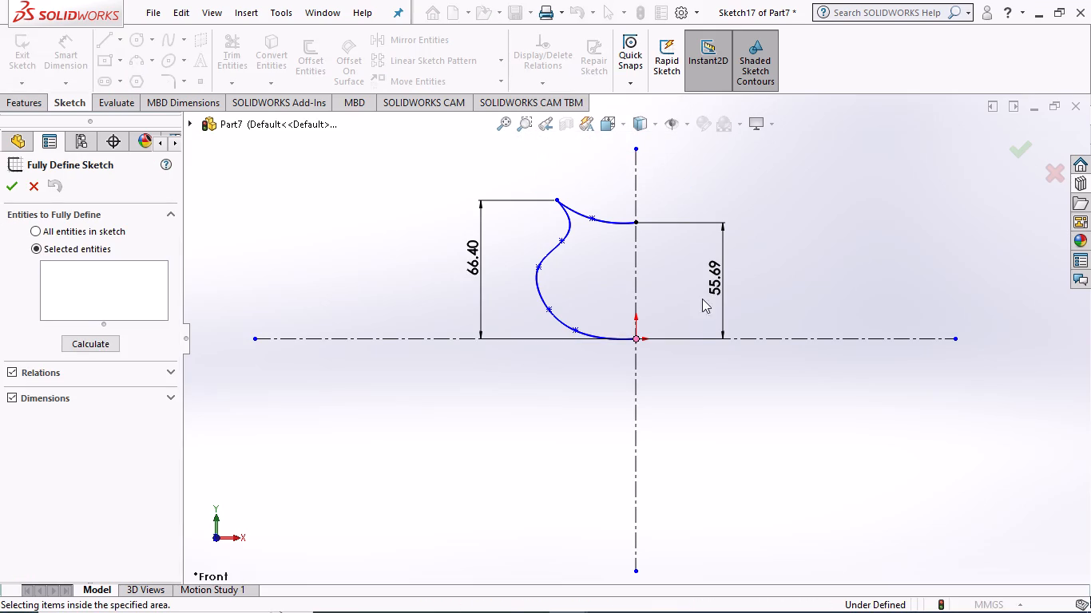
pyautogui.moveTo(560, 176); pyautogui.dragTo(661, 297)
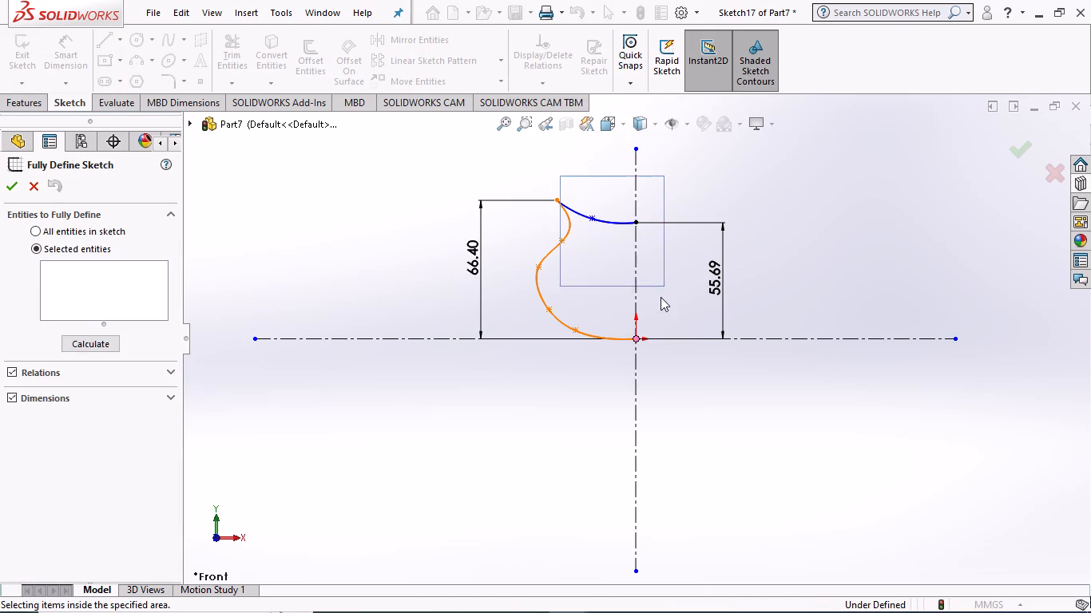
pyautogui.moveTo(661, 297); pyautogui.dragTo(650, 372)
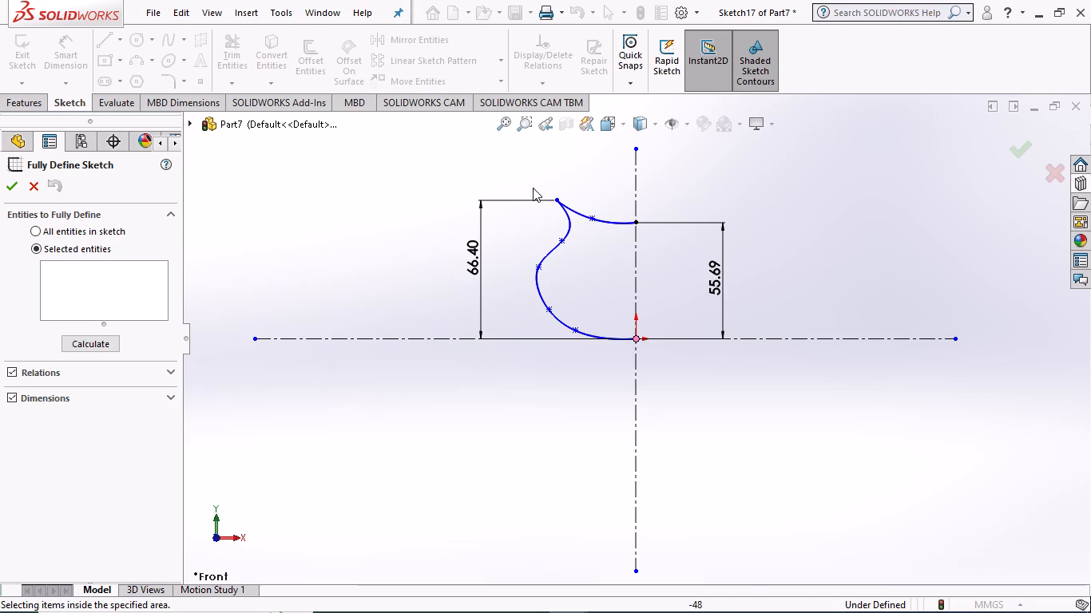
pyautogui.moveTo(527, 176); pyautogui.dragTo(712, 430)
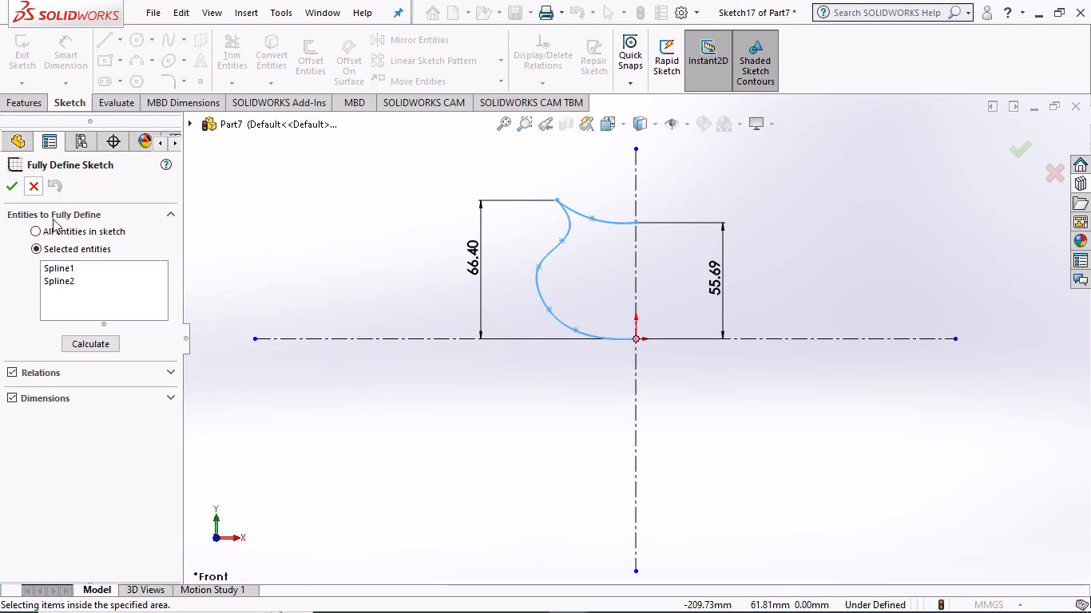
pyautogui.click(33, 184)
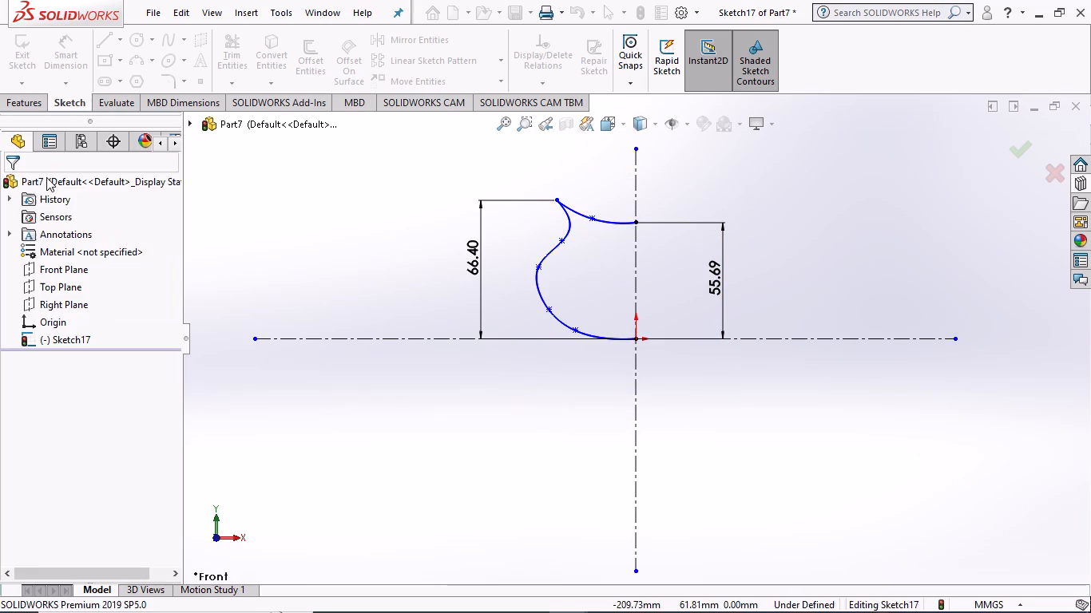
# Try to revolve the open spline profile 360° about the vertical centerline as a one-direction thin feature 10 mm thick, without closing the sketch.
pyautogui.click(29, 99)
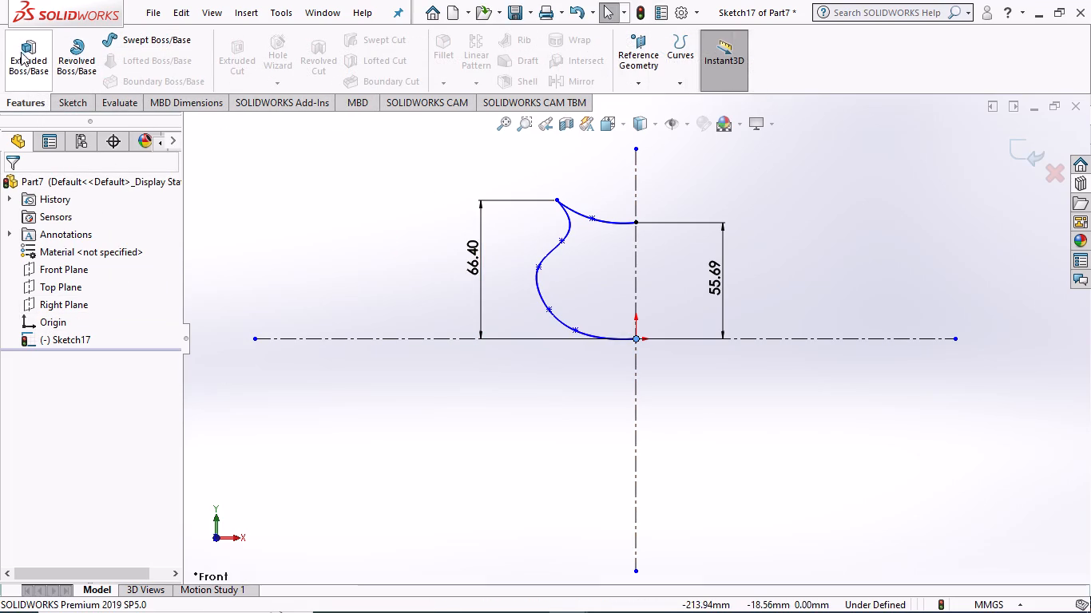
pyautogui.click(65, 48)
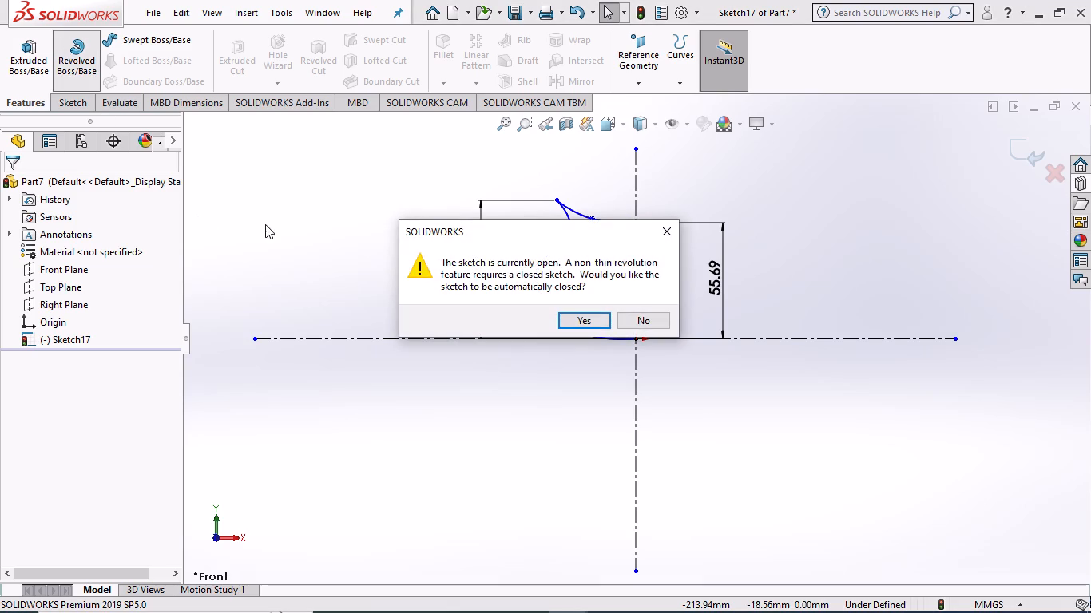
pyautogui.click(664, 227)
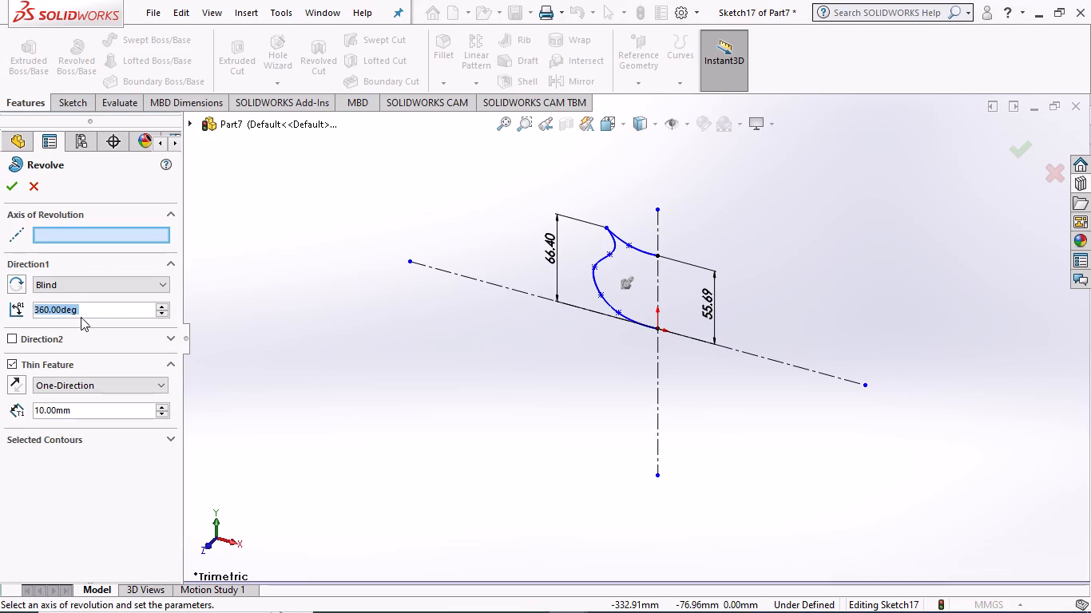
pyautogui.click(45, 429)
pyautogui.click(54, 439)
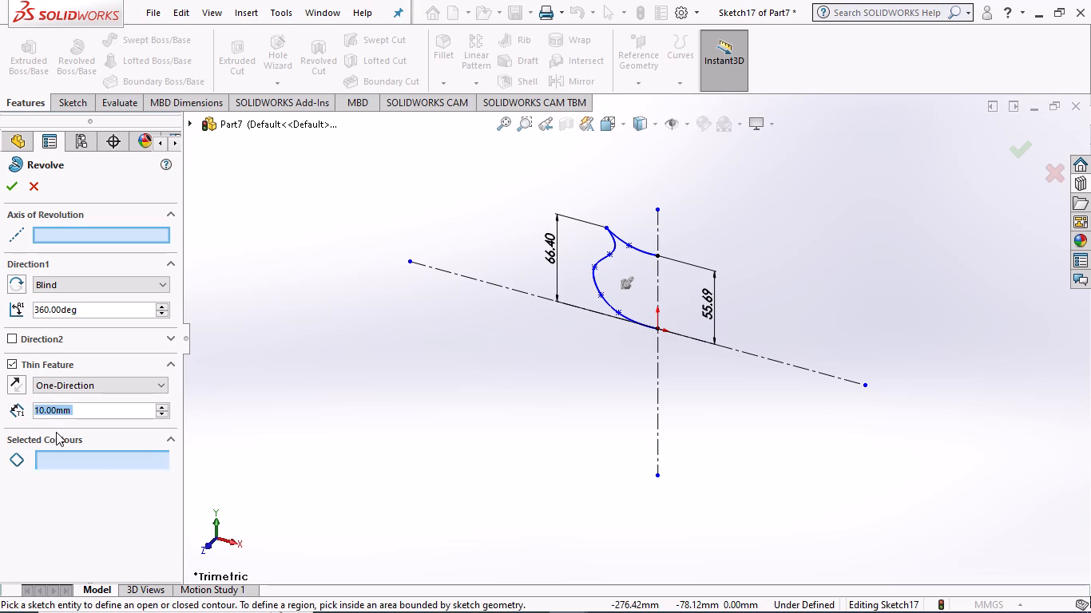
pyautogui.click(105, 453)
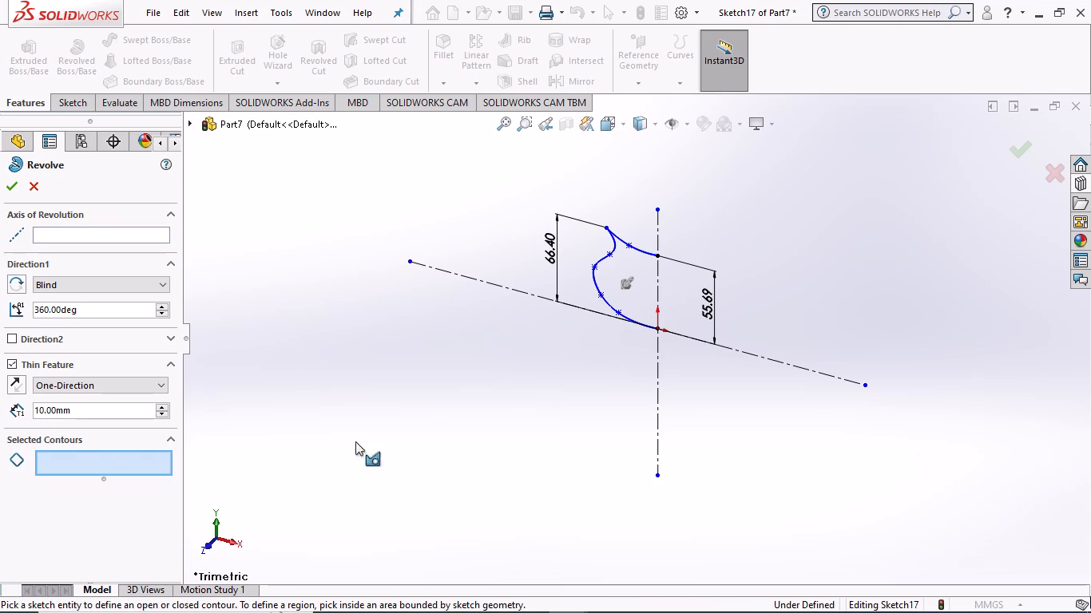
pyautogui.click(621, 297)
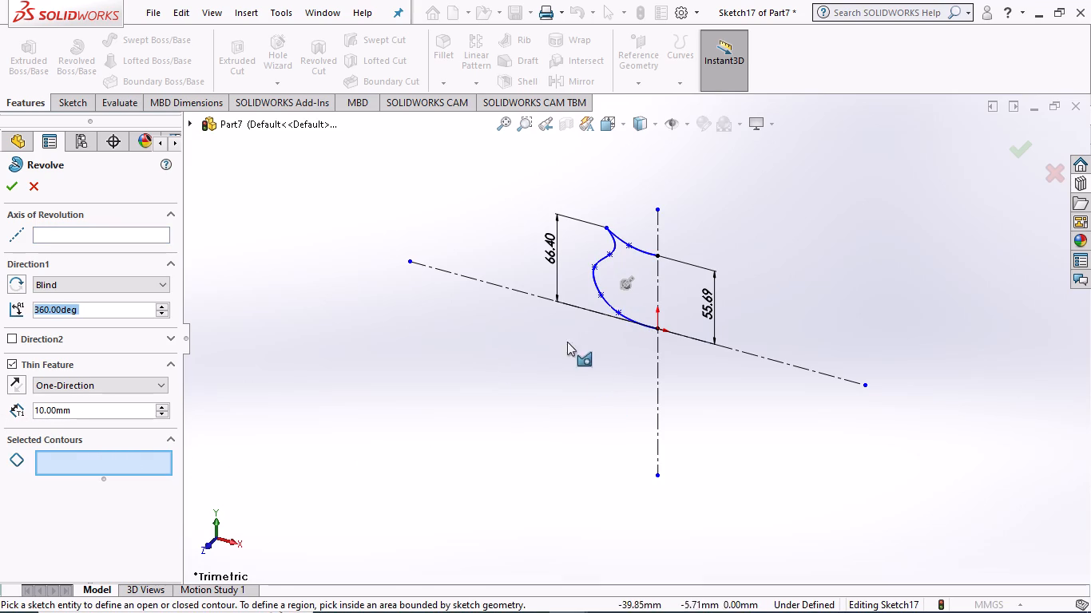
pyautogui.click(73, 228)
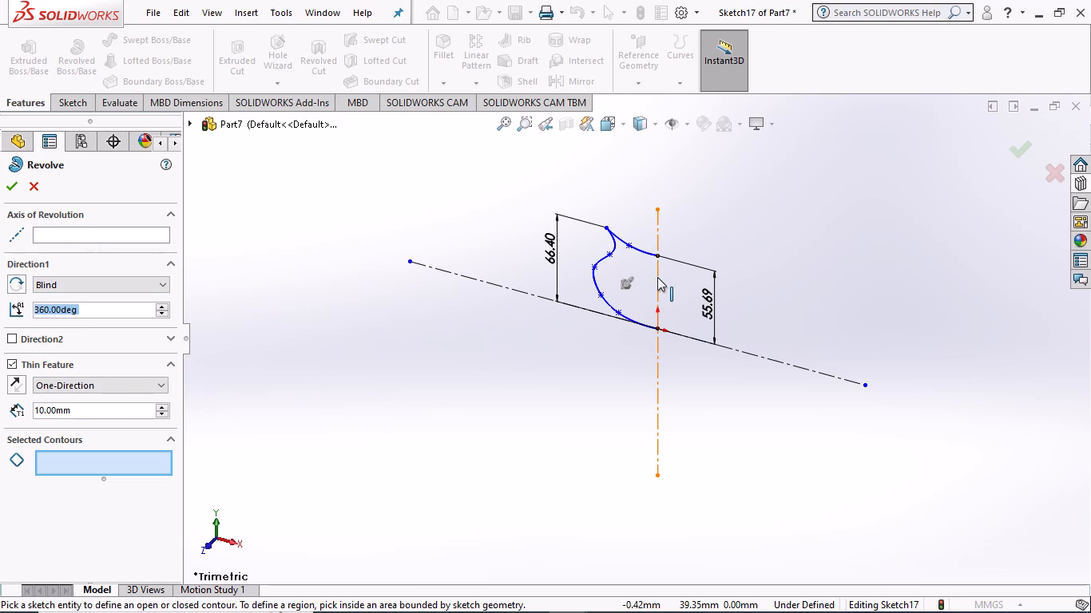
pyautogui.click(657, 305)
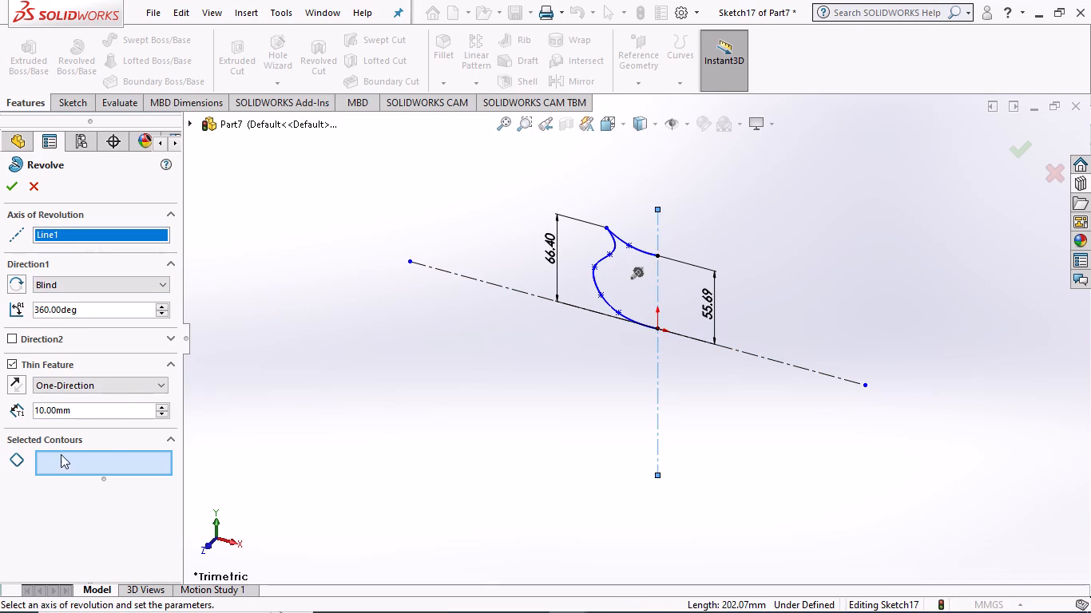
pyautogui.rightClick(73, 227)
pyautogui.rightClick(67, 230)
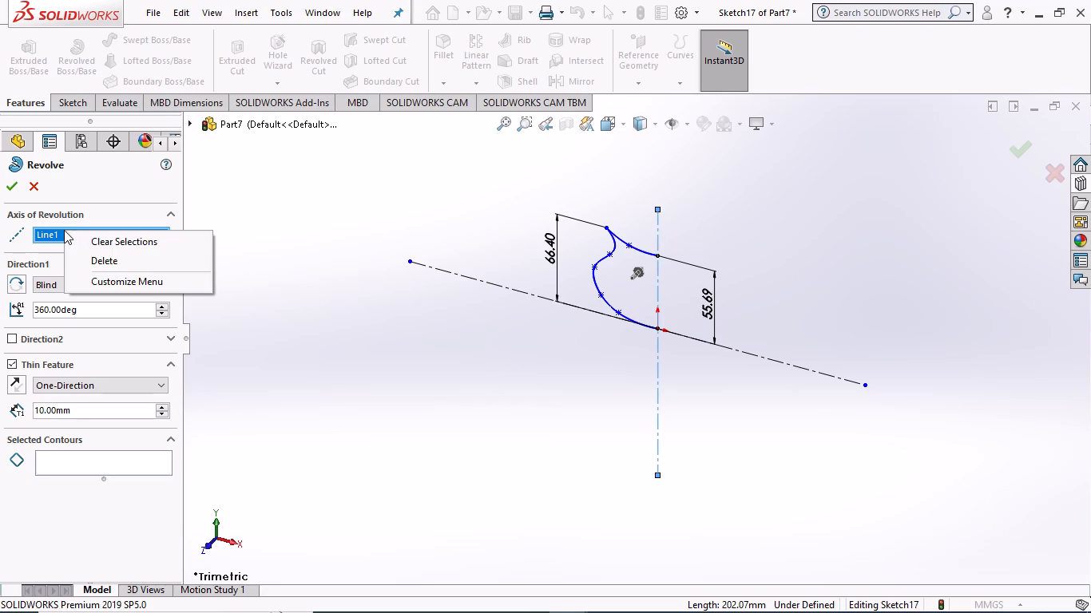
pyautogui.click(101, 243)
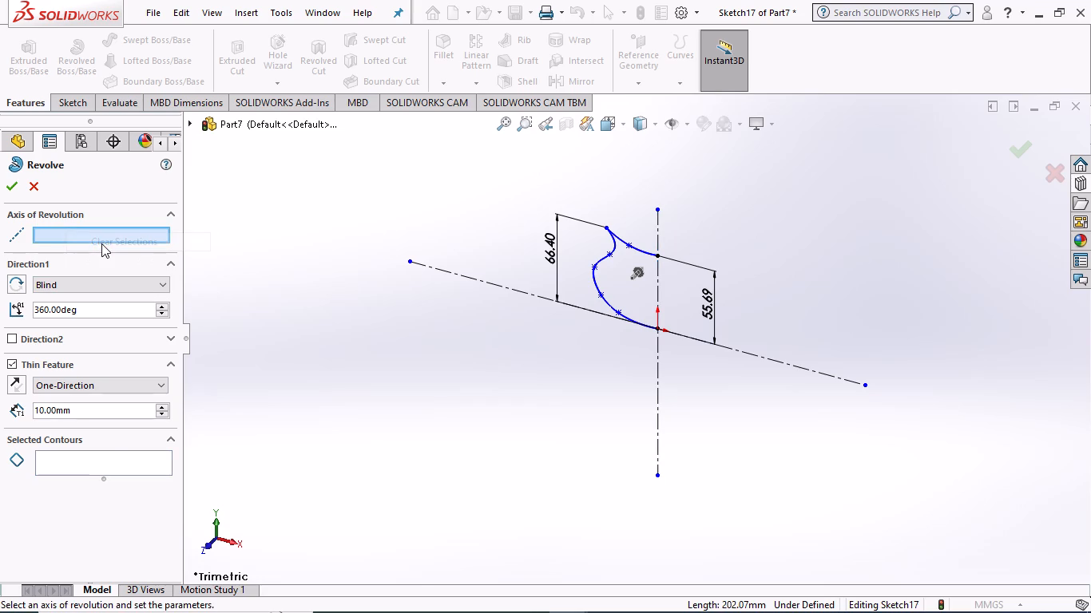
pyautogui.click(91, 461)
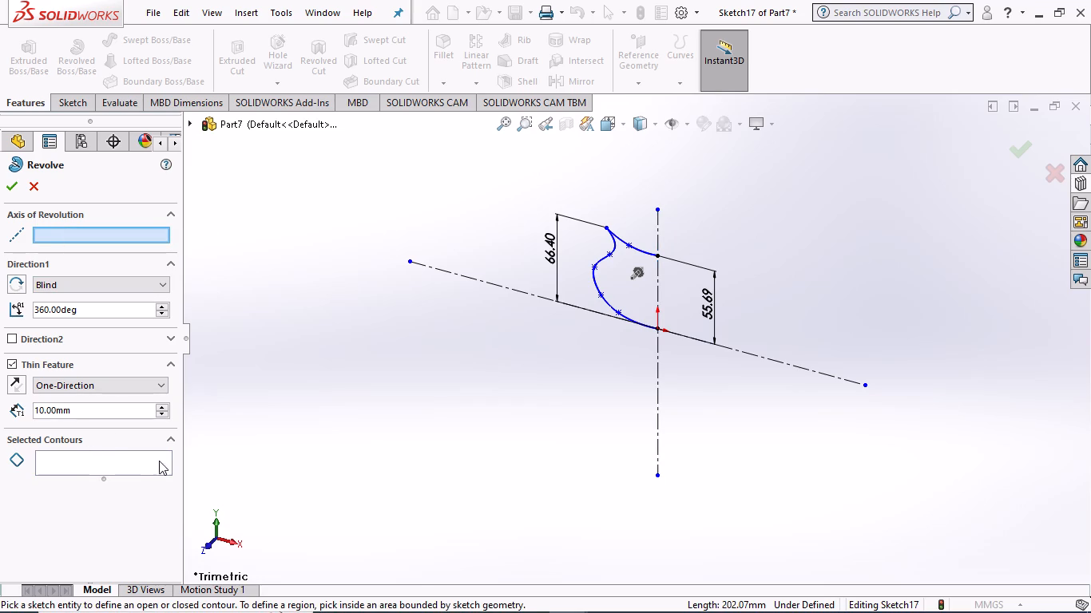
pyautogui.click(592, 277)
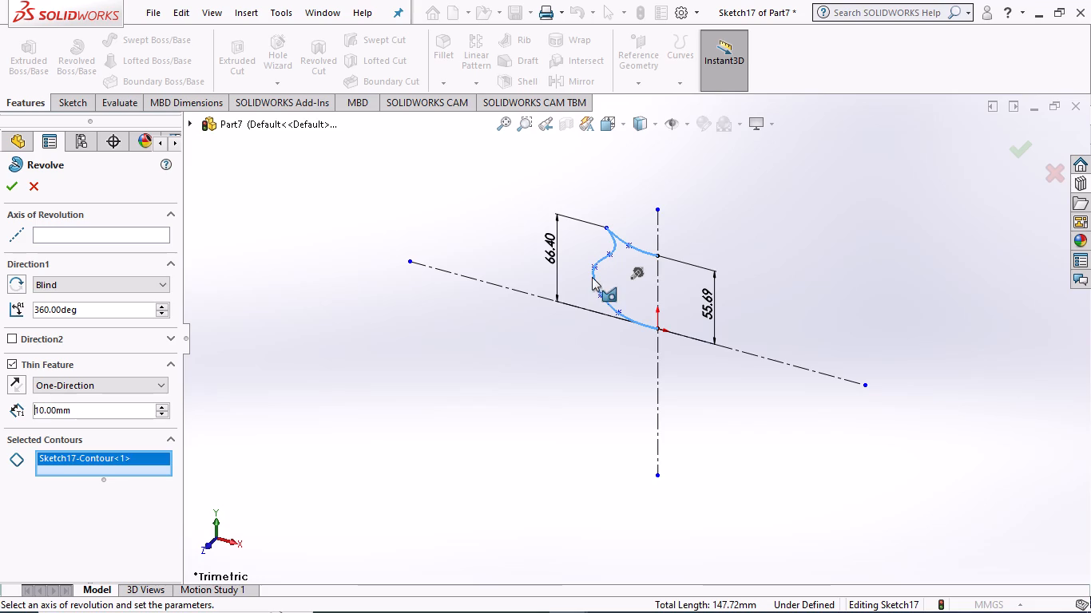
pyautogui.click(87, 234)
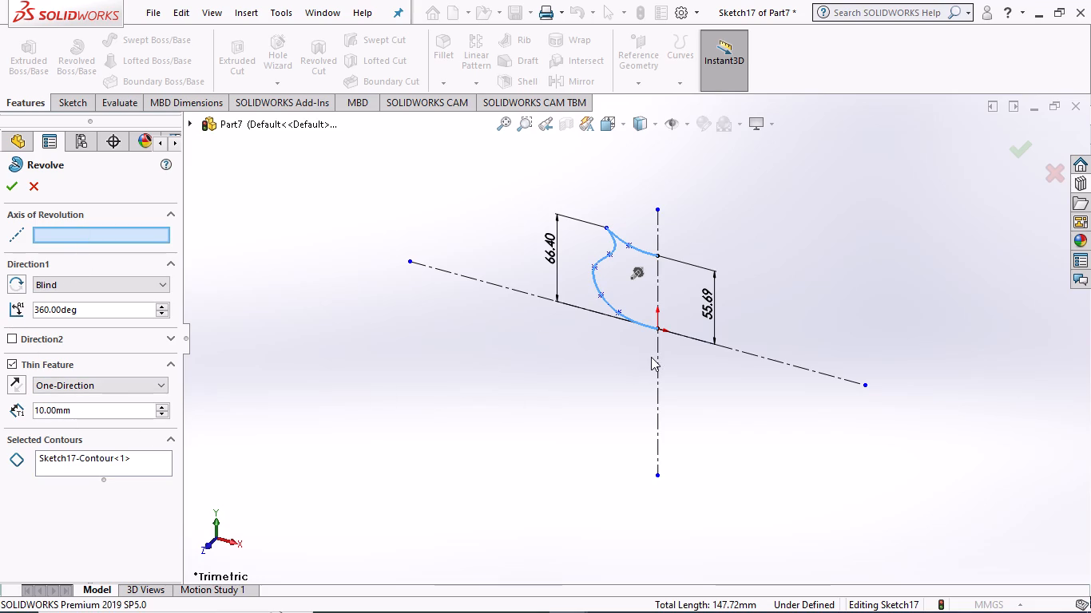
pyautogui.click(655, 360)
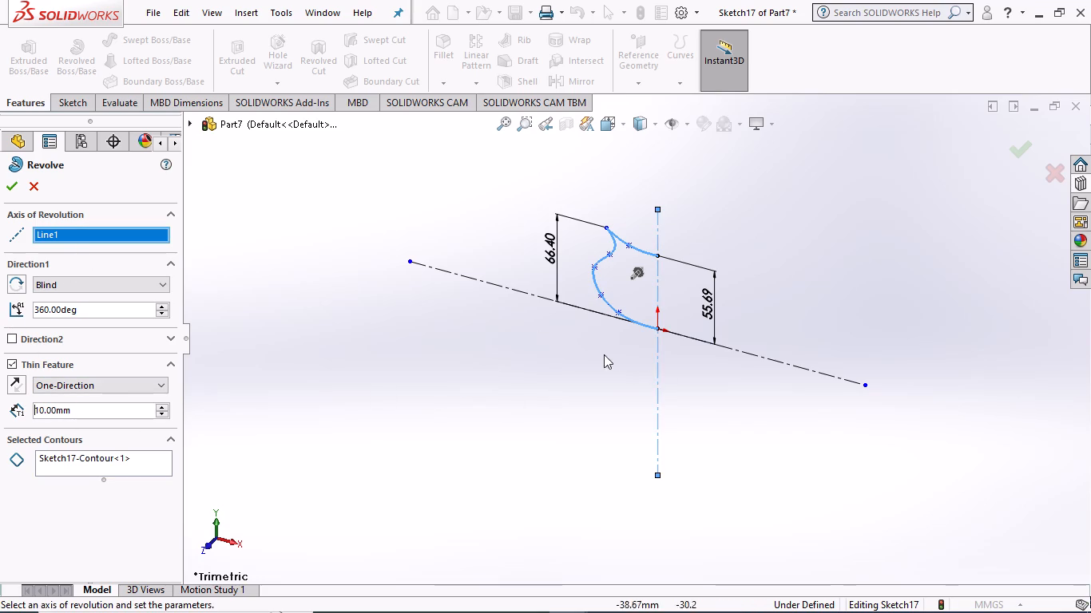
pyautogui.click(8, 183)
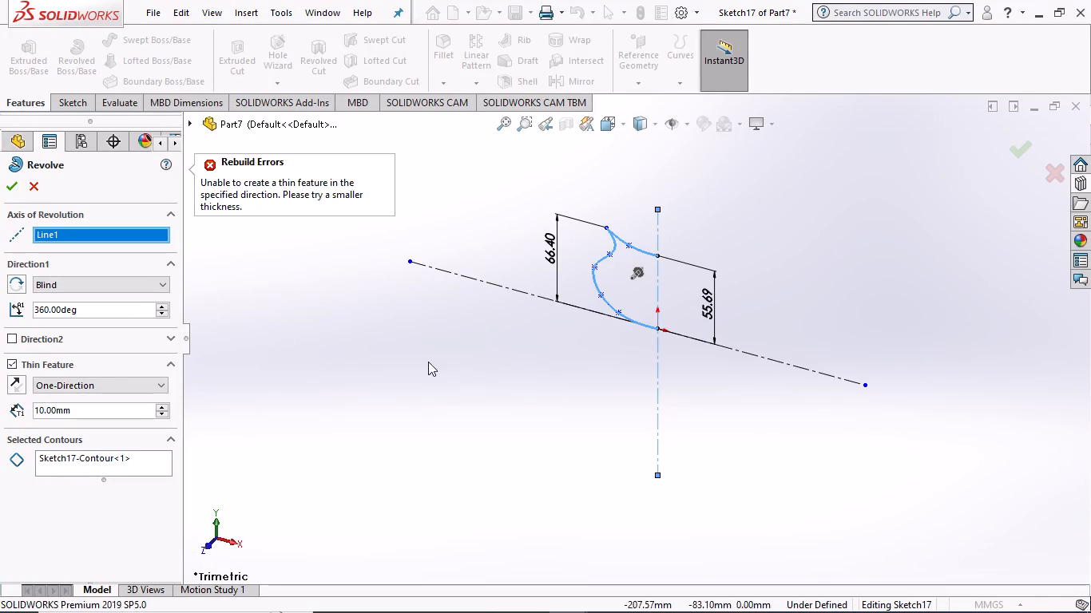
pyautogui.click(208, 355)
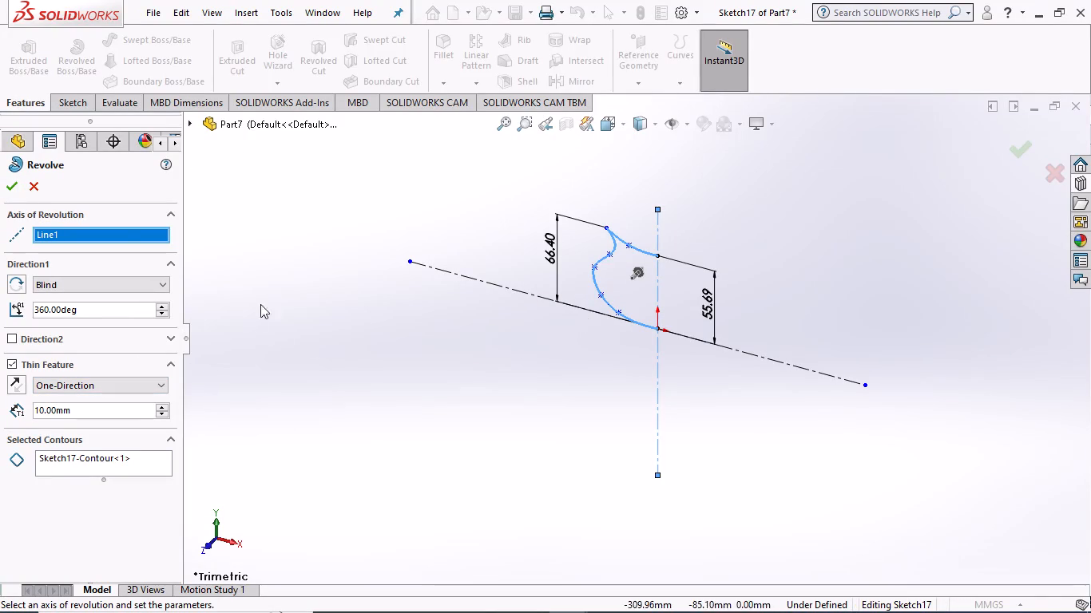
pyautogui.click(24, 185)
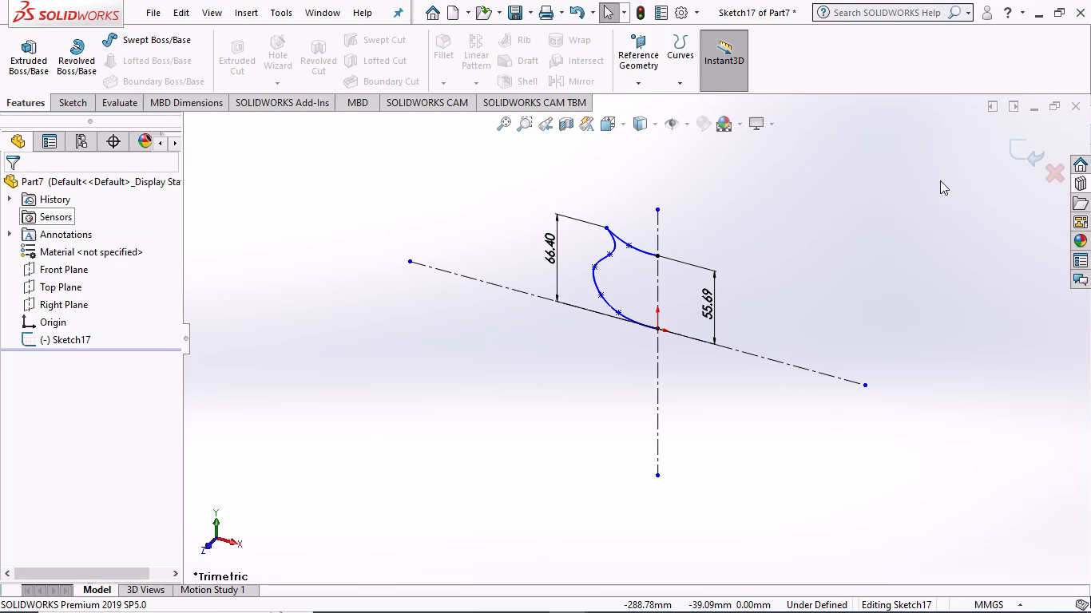
# Delete both splines and the vertical and horizontal centerlines from the sketch, including the associated dimensions.
pyautogui.moveTo(498, 166); pyautogui.dragTo(585, 169)
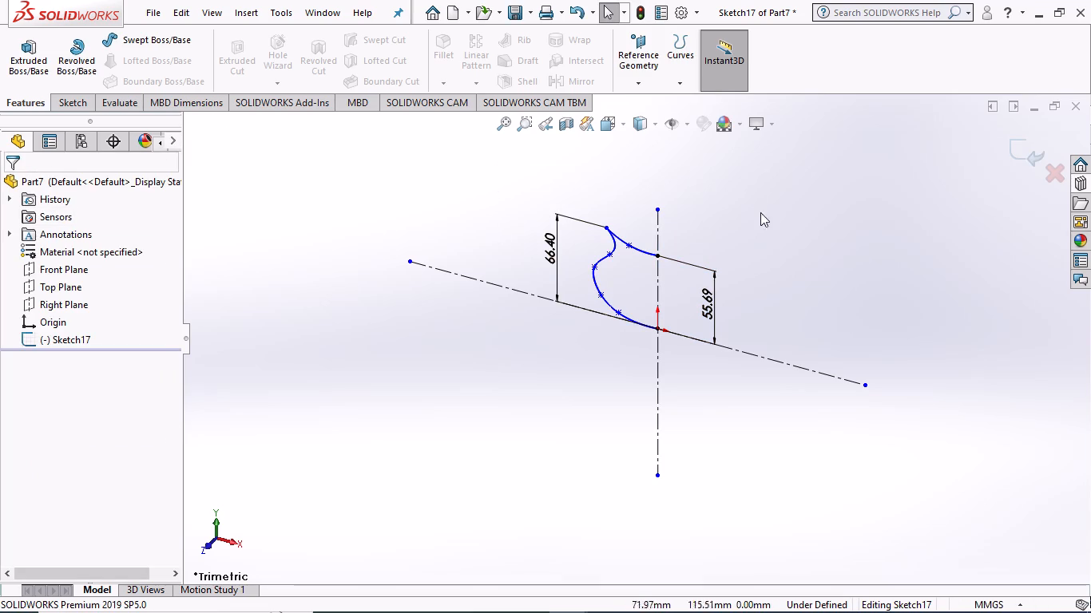
pyautogui.moveTo(547, 177); pyautogui.dragTo(612, 171)
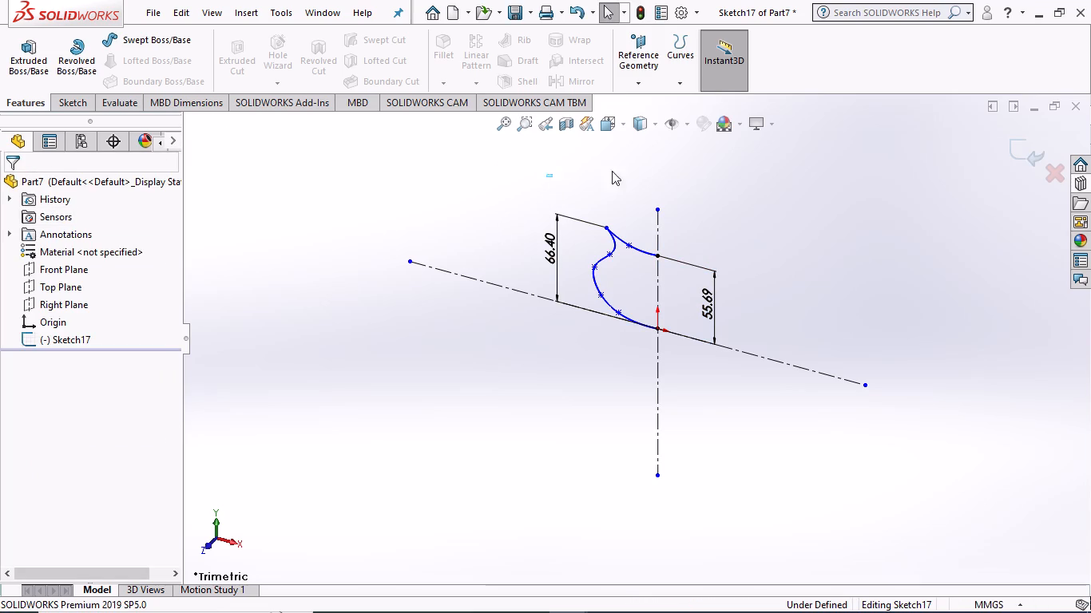
pyautogui.moveTo(612, 171); pyautogui.dragTo(772, 495)
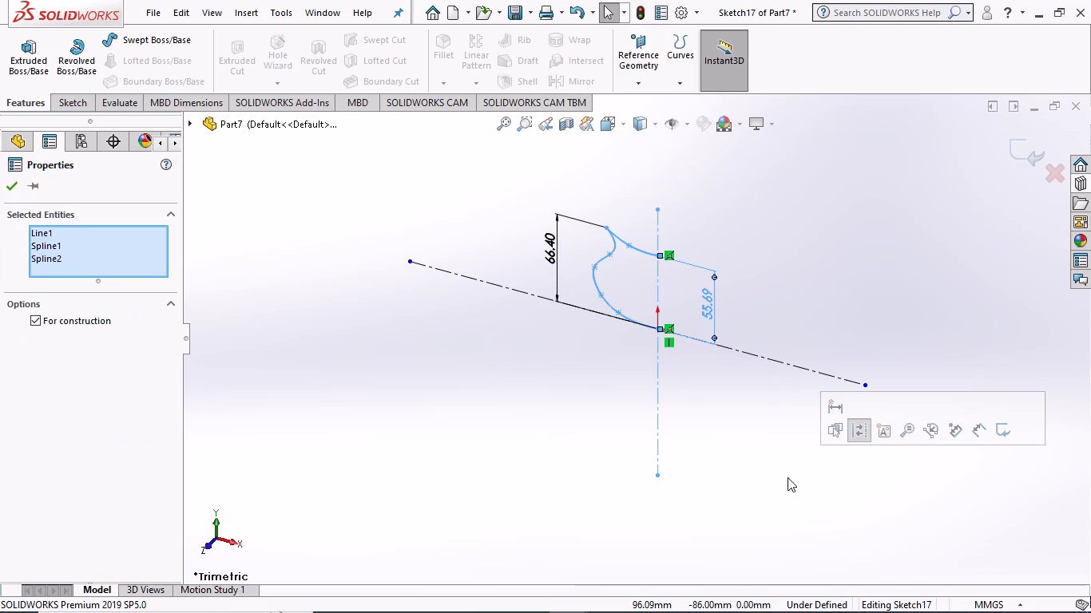
pyautogui.rightClick(650, 398)
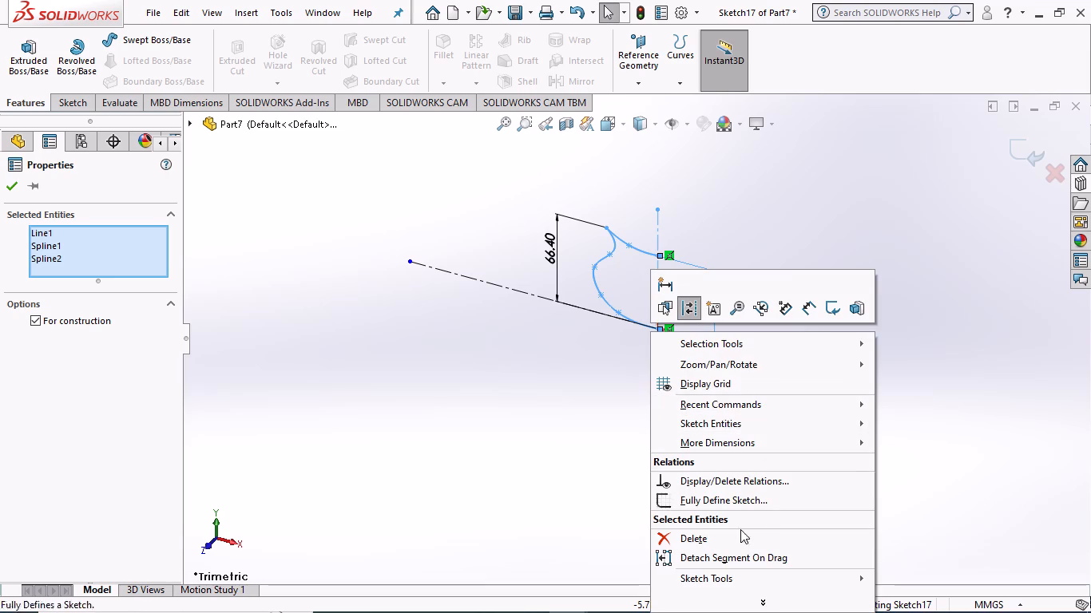
pyautogui.click(720, 533)
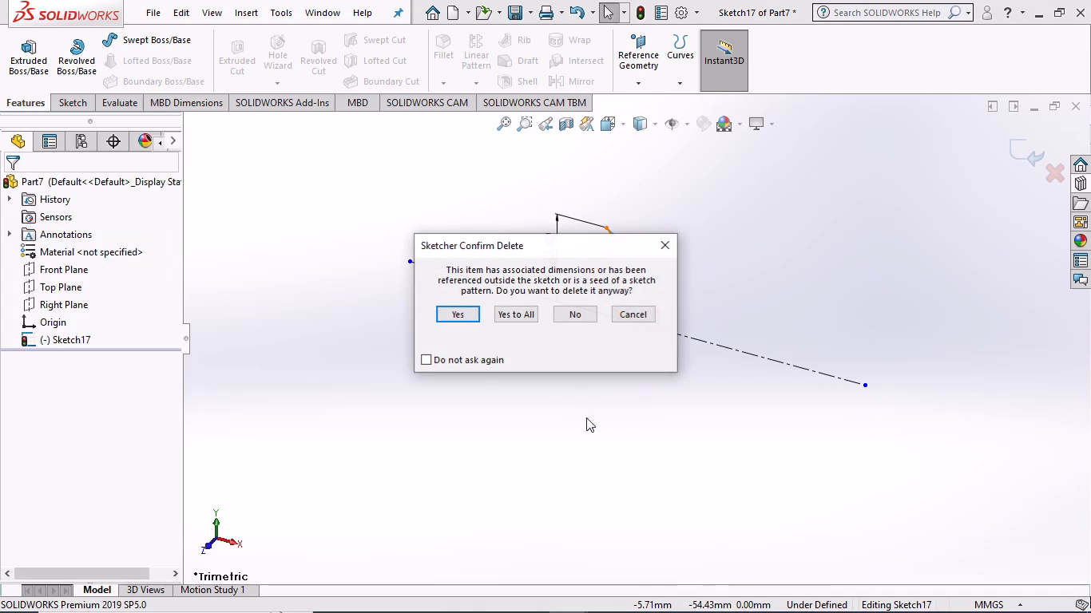
pyautogui.click(446, 310)
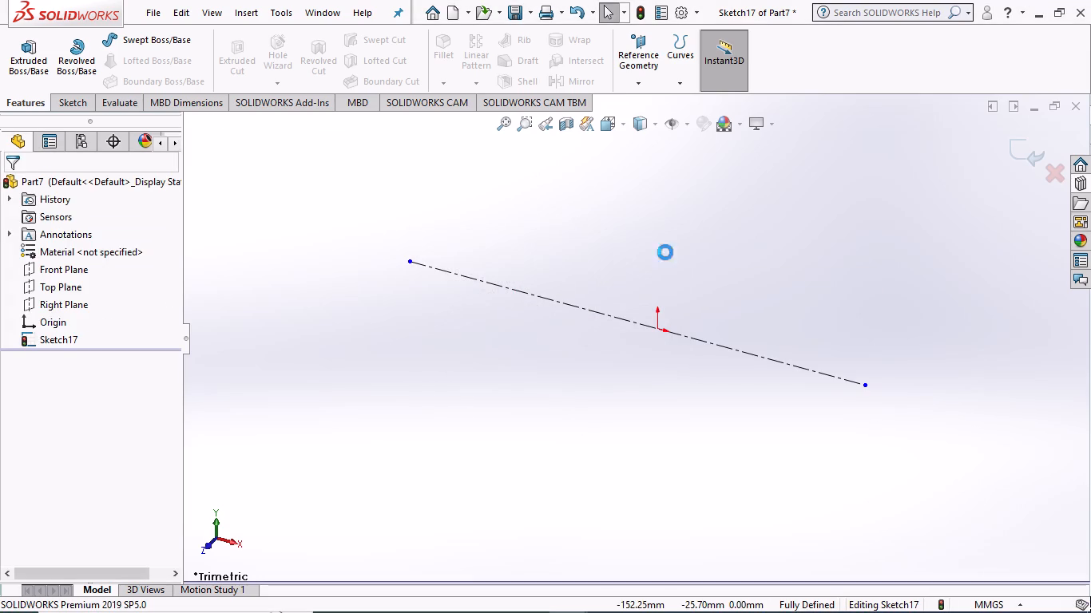
pyautogui.rightClick(727, 346)
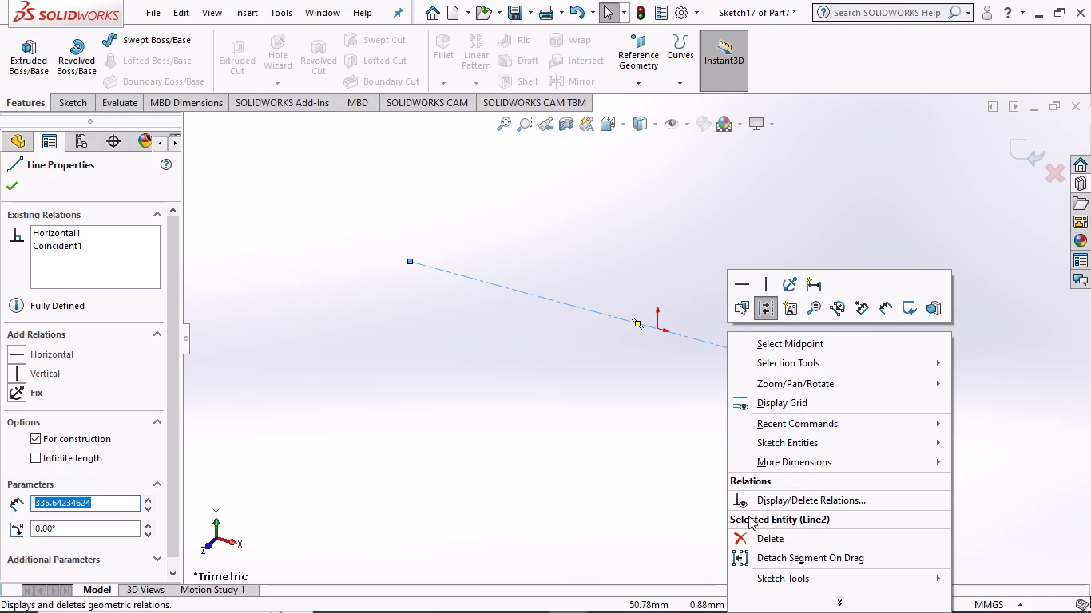
pyautogui.click(754, 531)
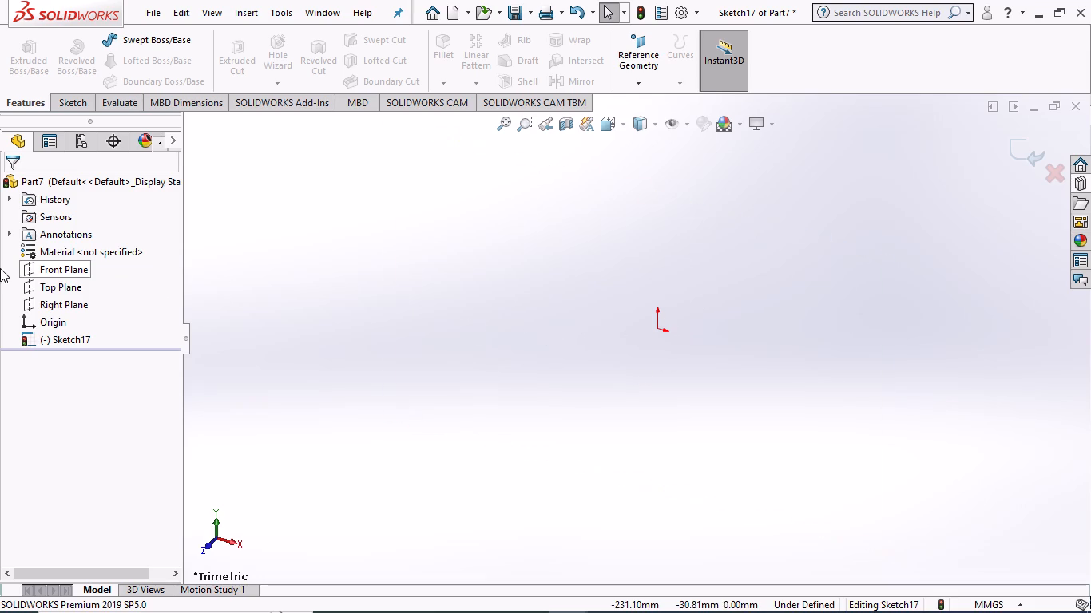
# Close the emptied sketch and start a new sketch on the Front Plane.
pyautogui.click(52, 265)
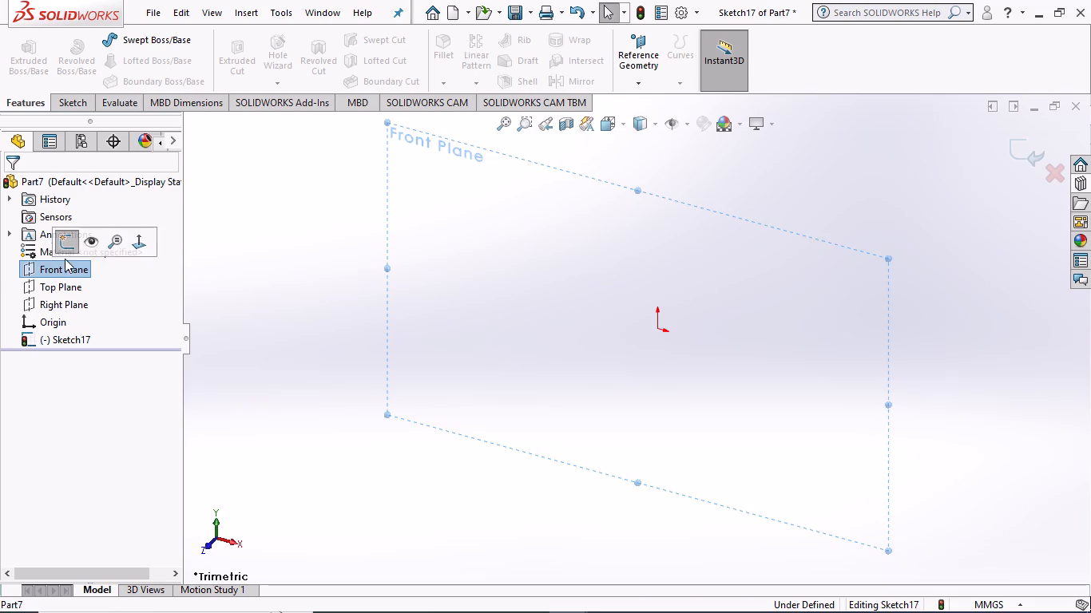
pyautogui.click(63, 231)
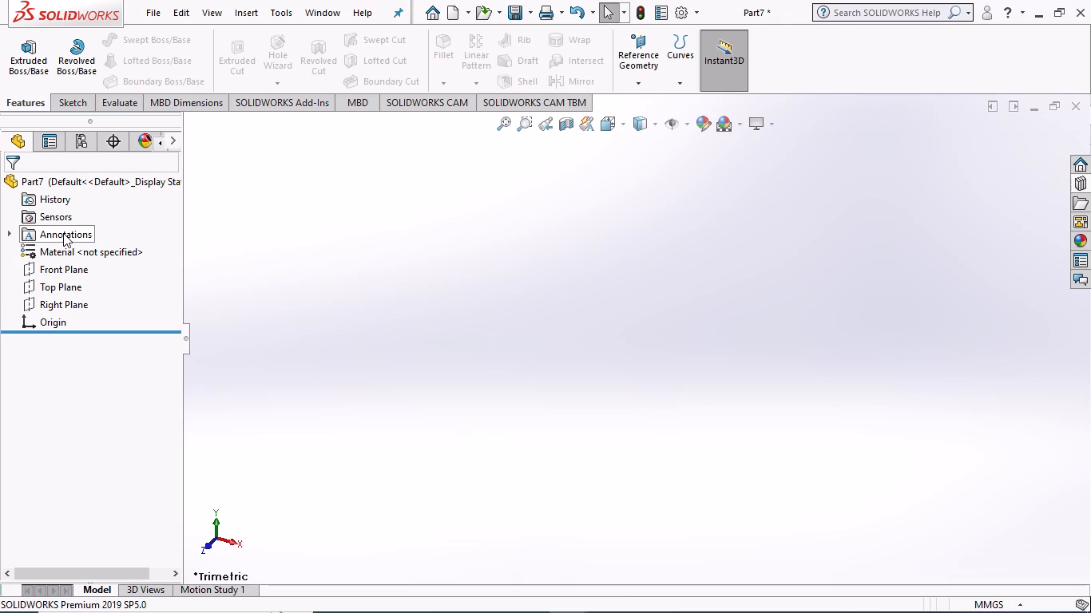
pyautogui.click(25, 262)
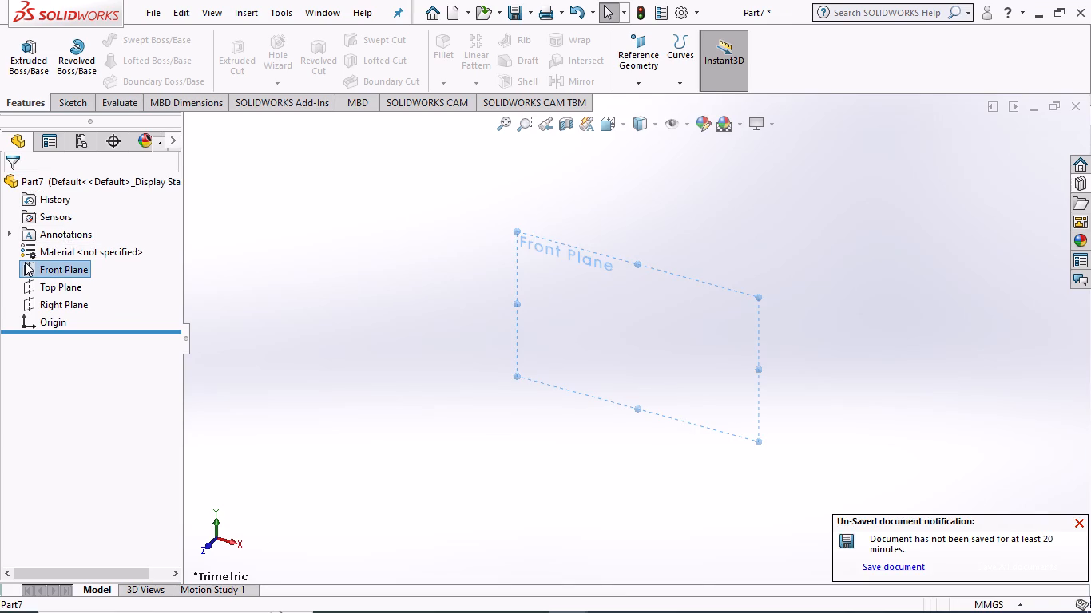
pyautogui.click(35, 236)
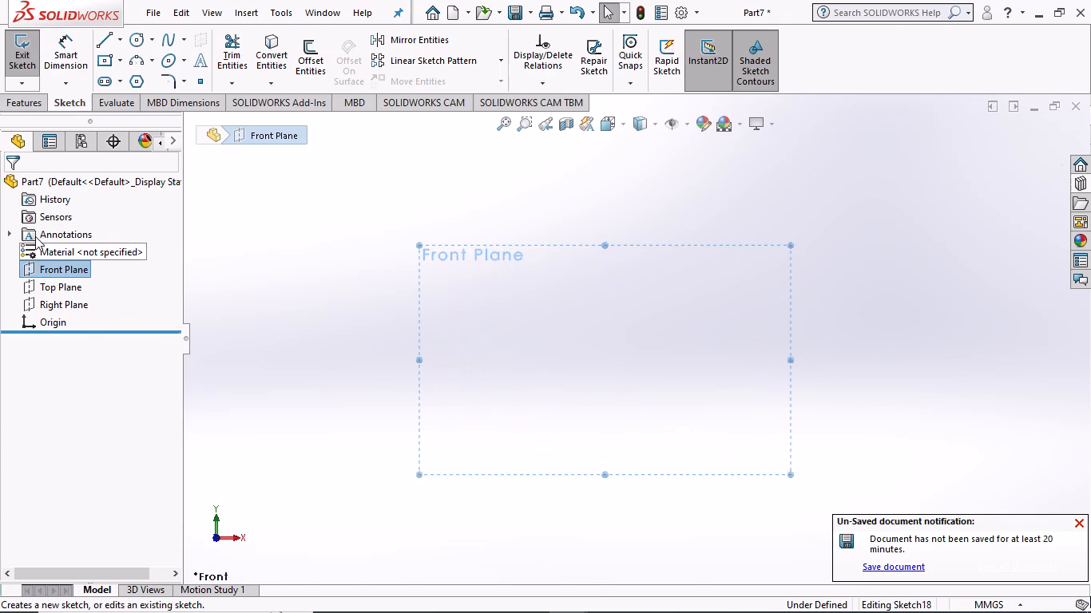
pyautogui.click(246, 260)
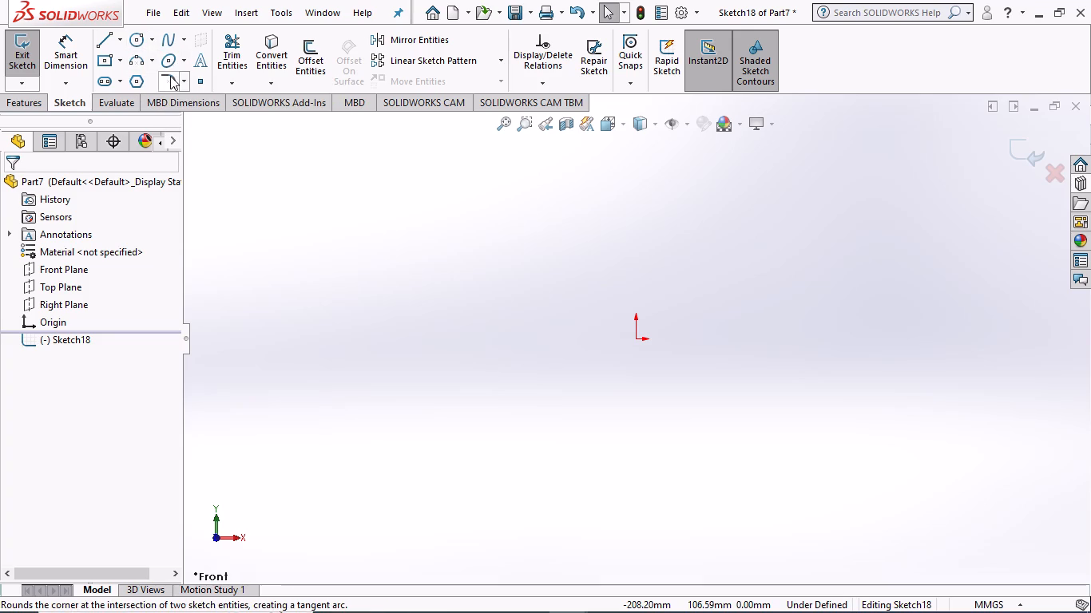
# Sketch a center rectangle about 50 mm wide and 45 mm high, centered on the origin.
pyautogui.click(101, 63)
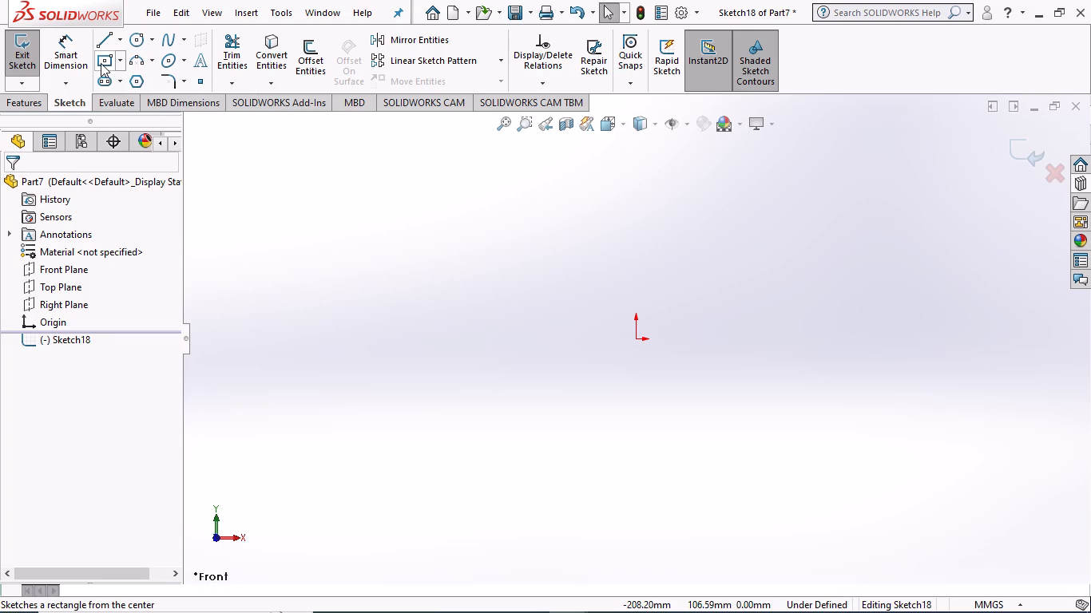
pyautogui.click(632, 338)
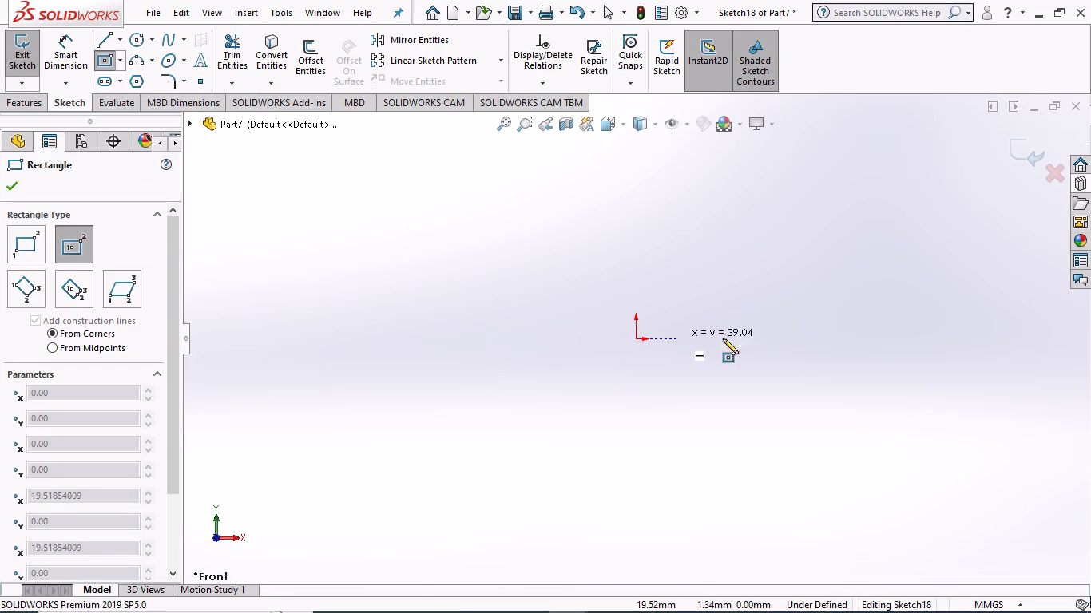
pyautogui.click(744, 341)
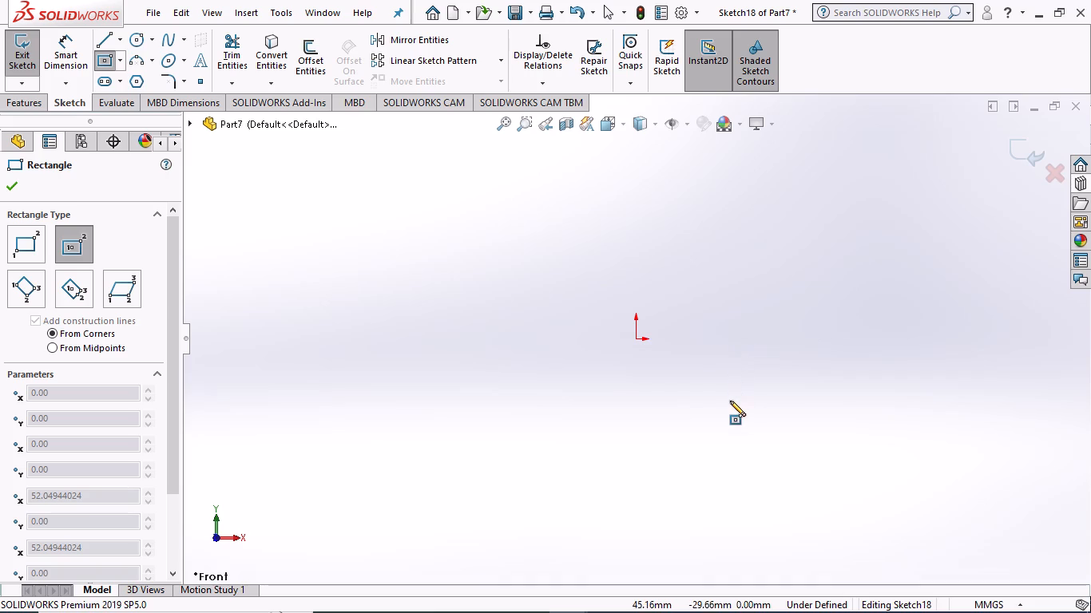
pyautogui.click(632, 337)
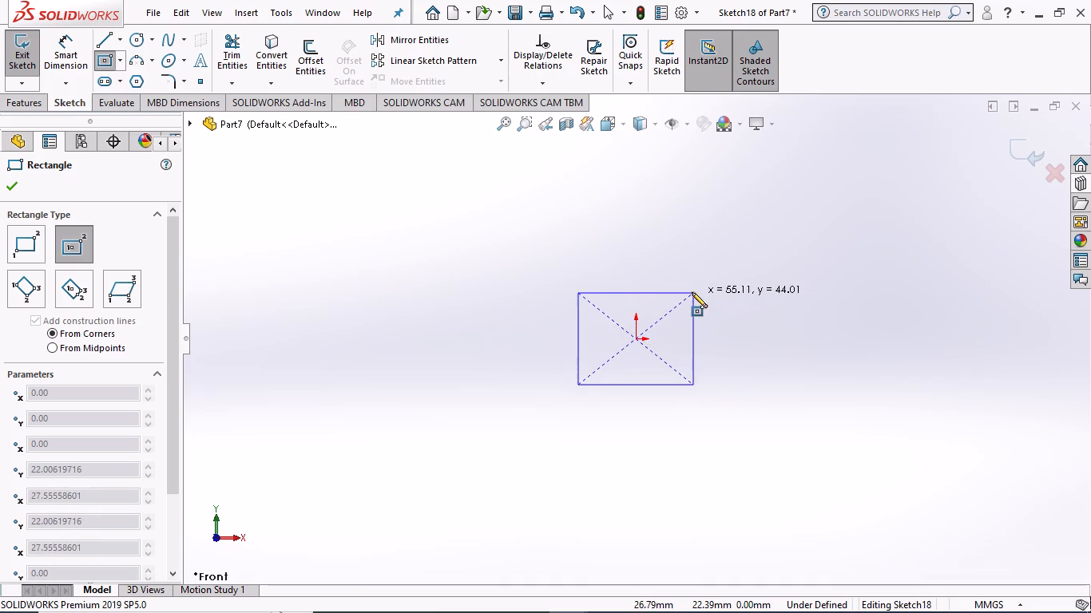
pyautogui.click(688, 292)
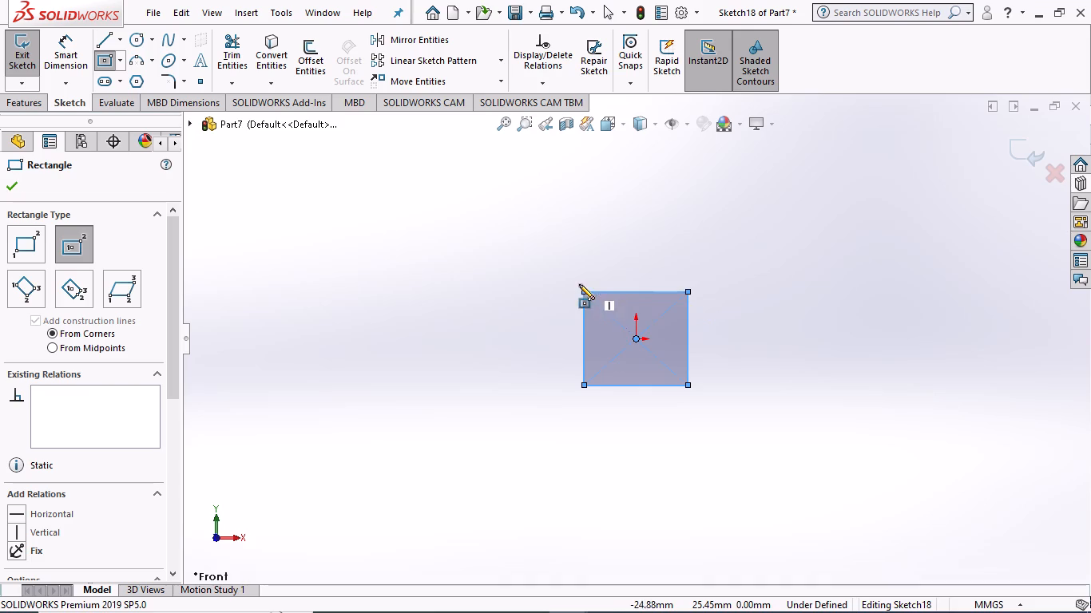
pyautogui.press('Escape')
pyautogui.press('Escape')
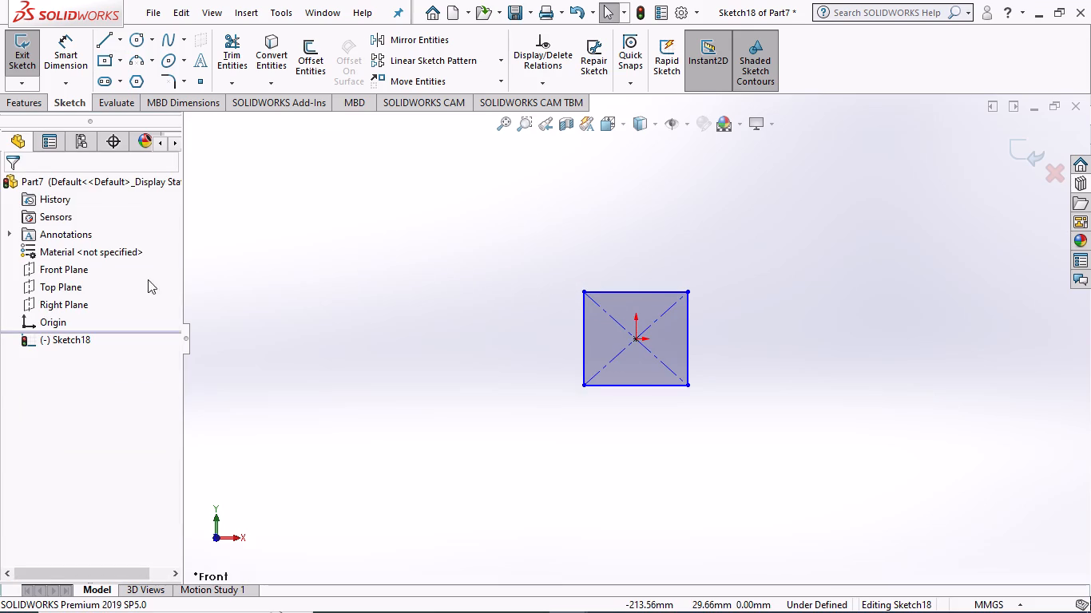
pyautogui.press('Escape')
# Sketch a circle about 30 mm in diameter centered on the origin inside the rectangle.
pyautogui.click(132, 33)
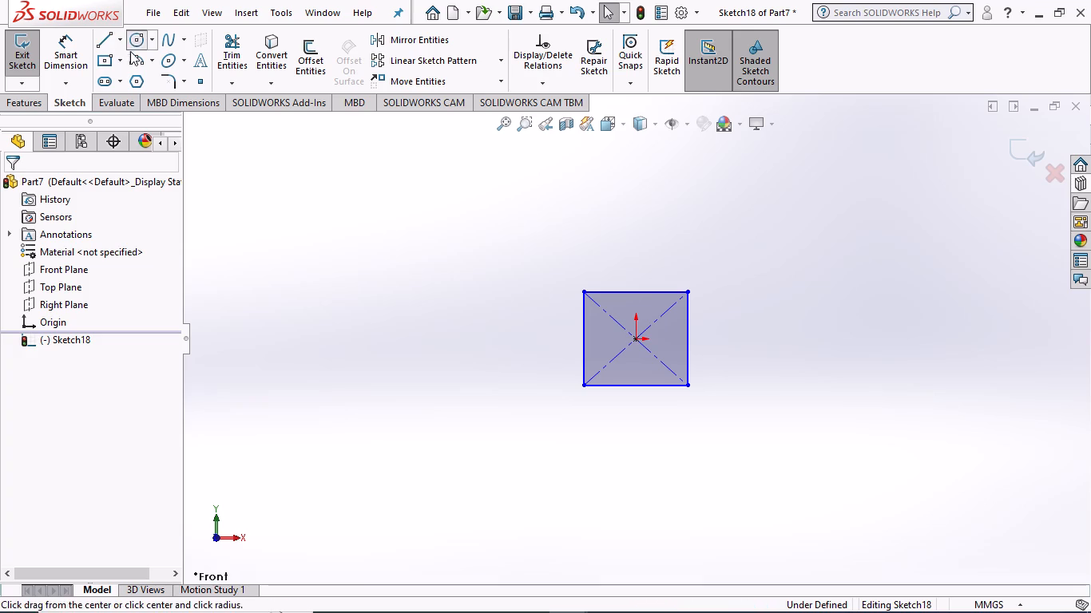
pyautogui.click(633, 337)
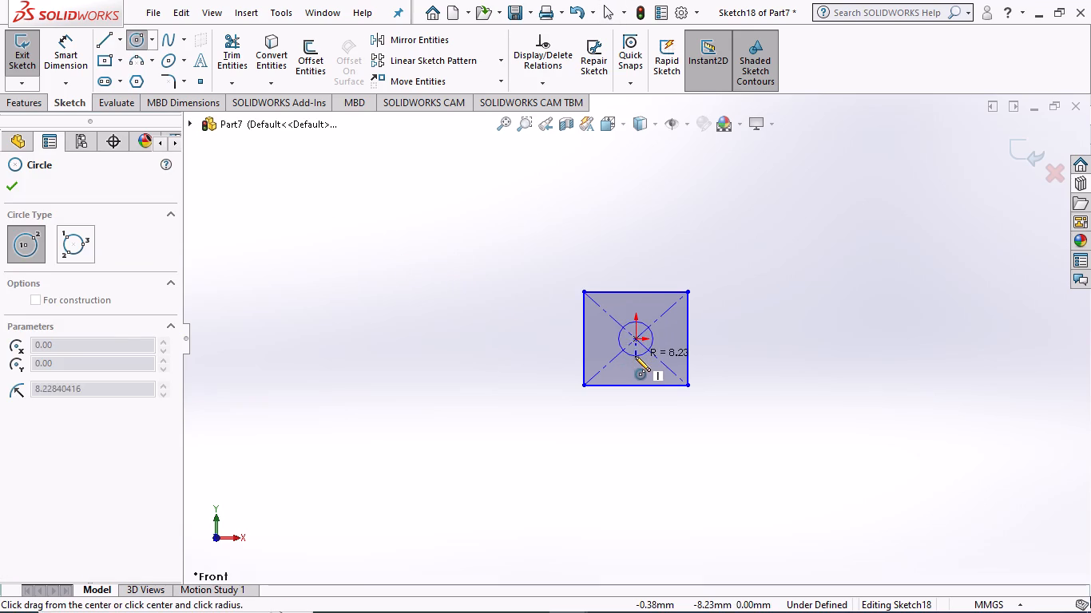
pyautogui.click(636, 370)
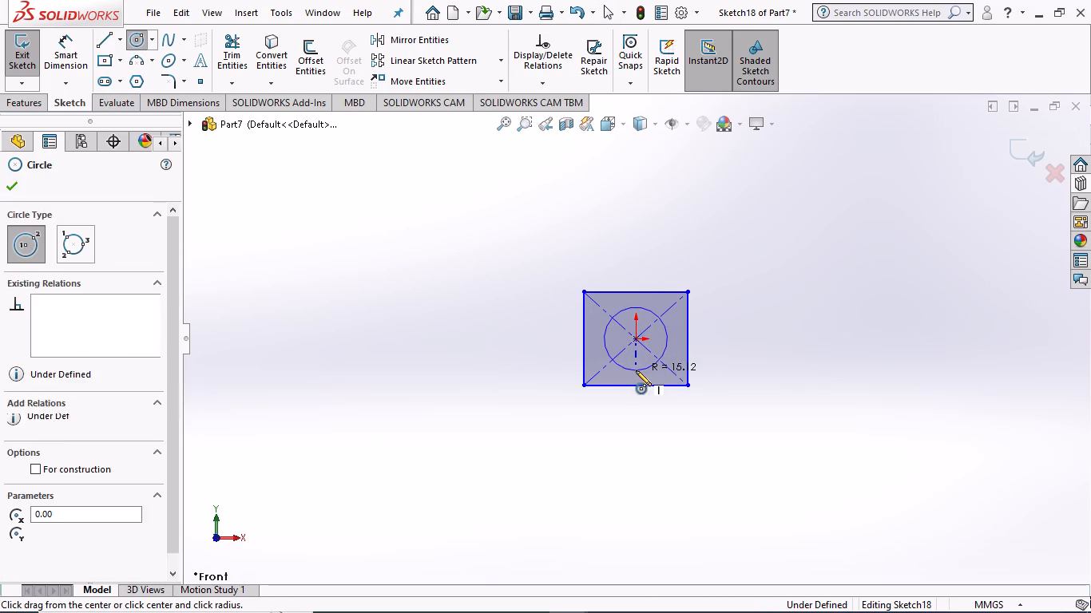
pyautogui.press('Escape')
pyautogui.press('Escape')
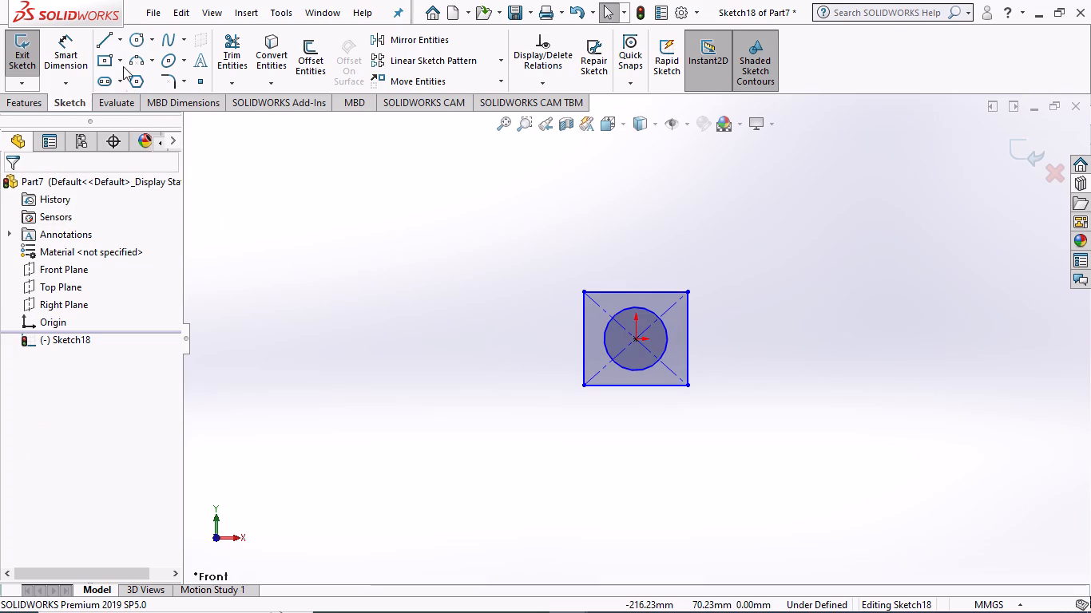
# Dimension the rectangle's width along its upper edge and its height along its right edge, keeping the drawn values.
pyautogui.click(55, 42)
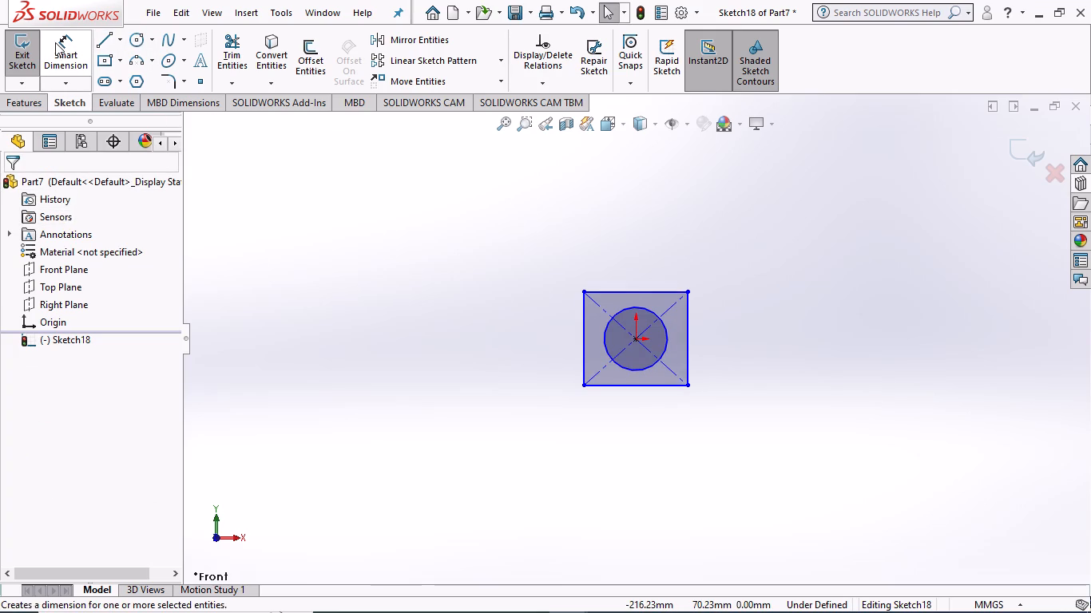
pyautogui.click(658, 291)
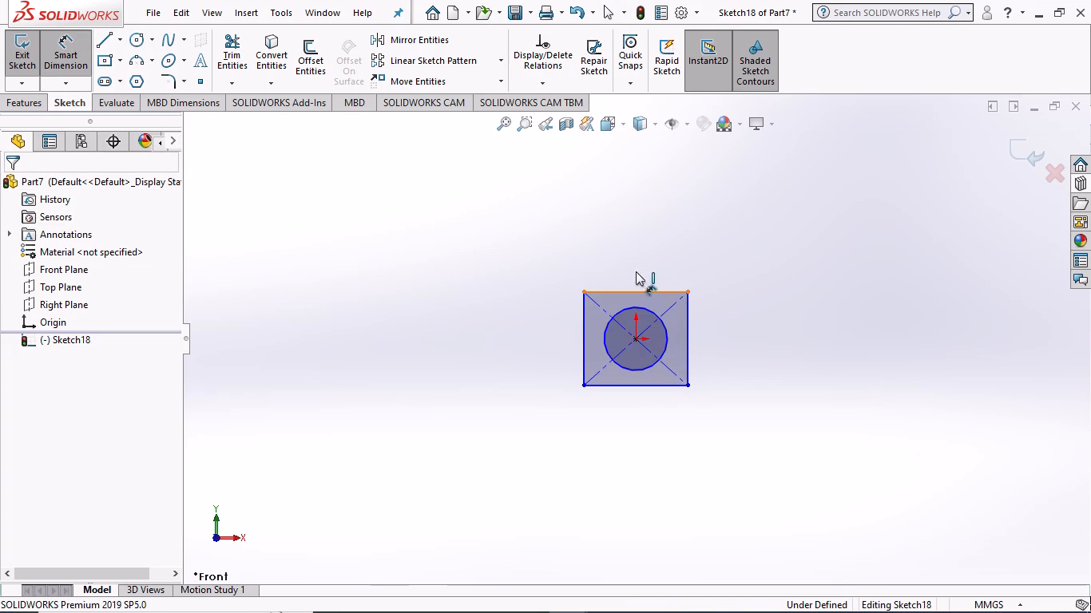
pyautogui.click(629, 247)
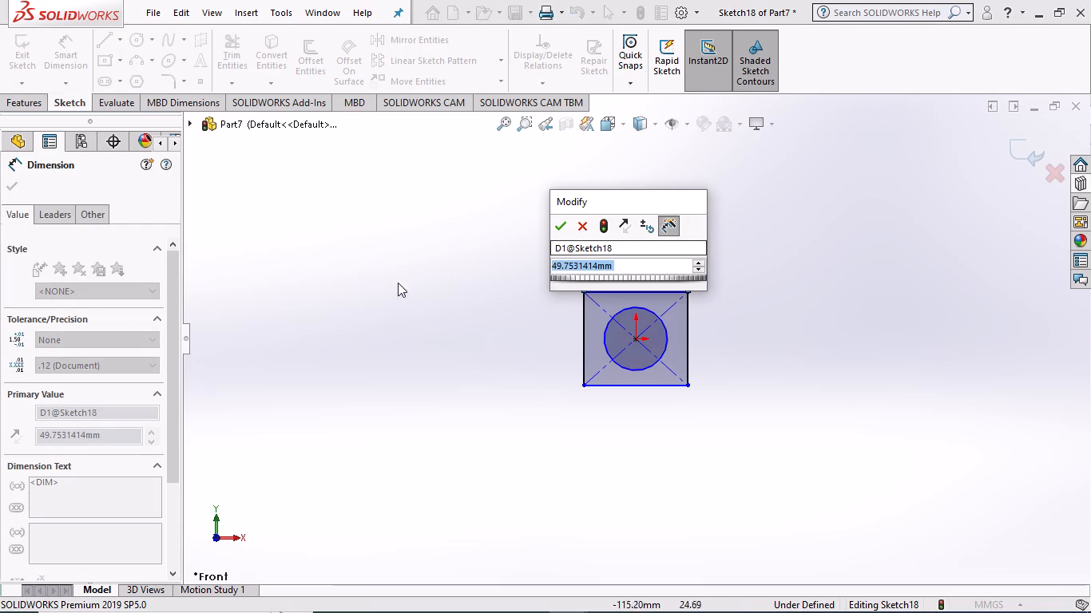
pyautogui.click(558, 227)
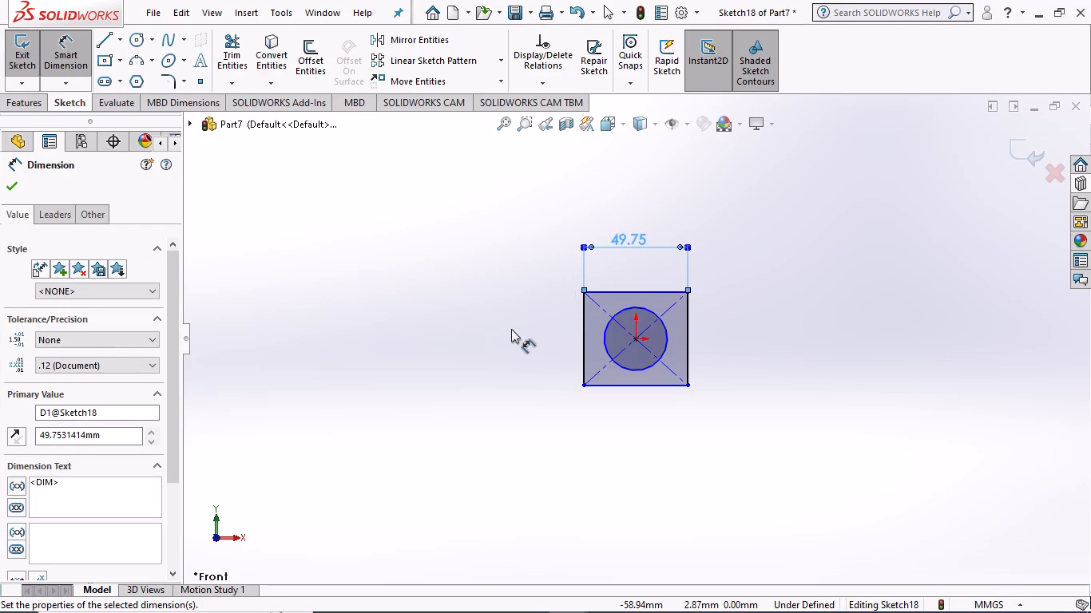
pyautogui.click(691, 338)
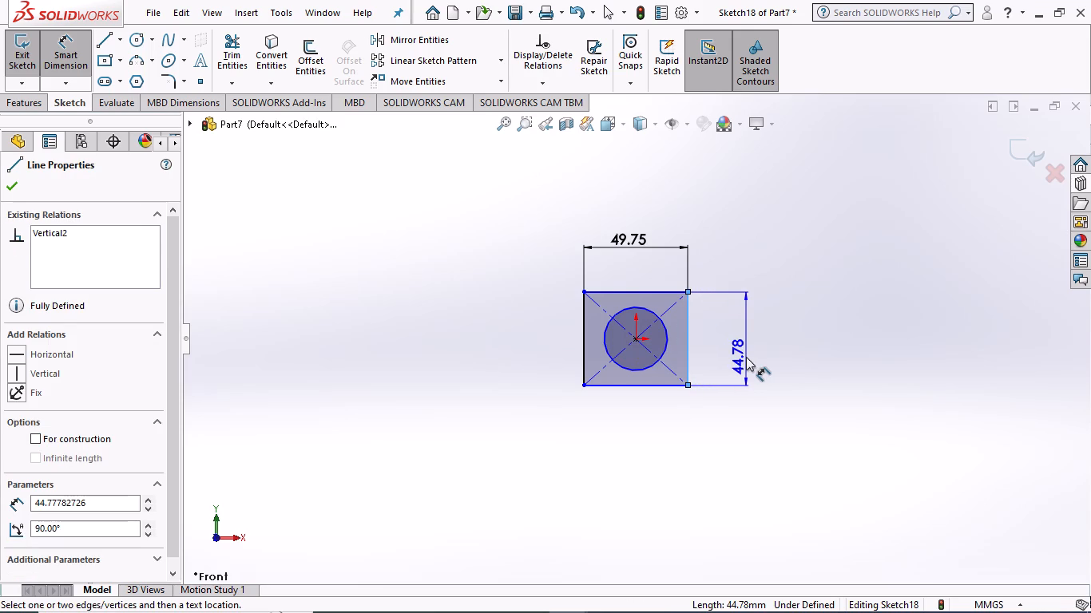
pyautogui.click(746, 358)
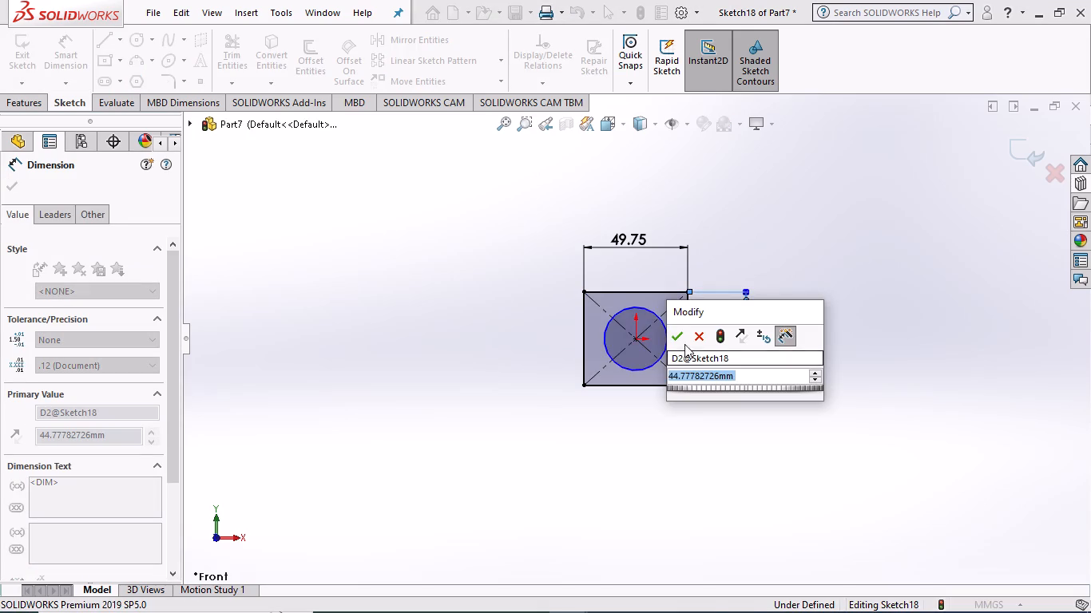
pyautogui.click(671, 330)
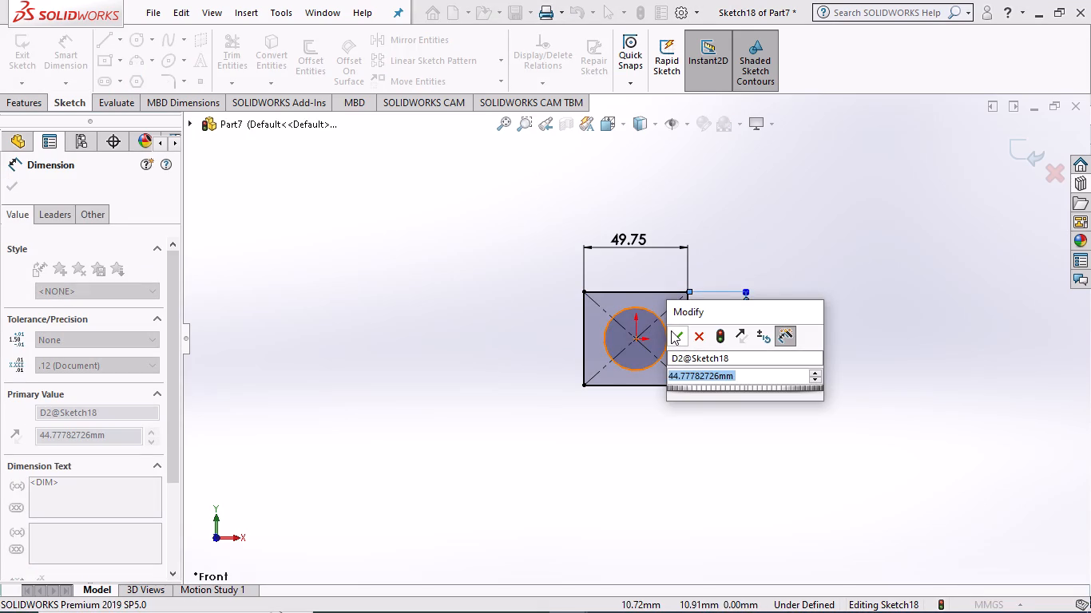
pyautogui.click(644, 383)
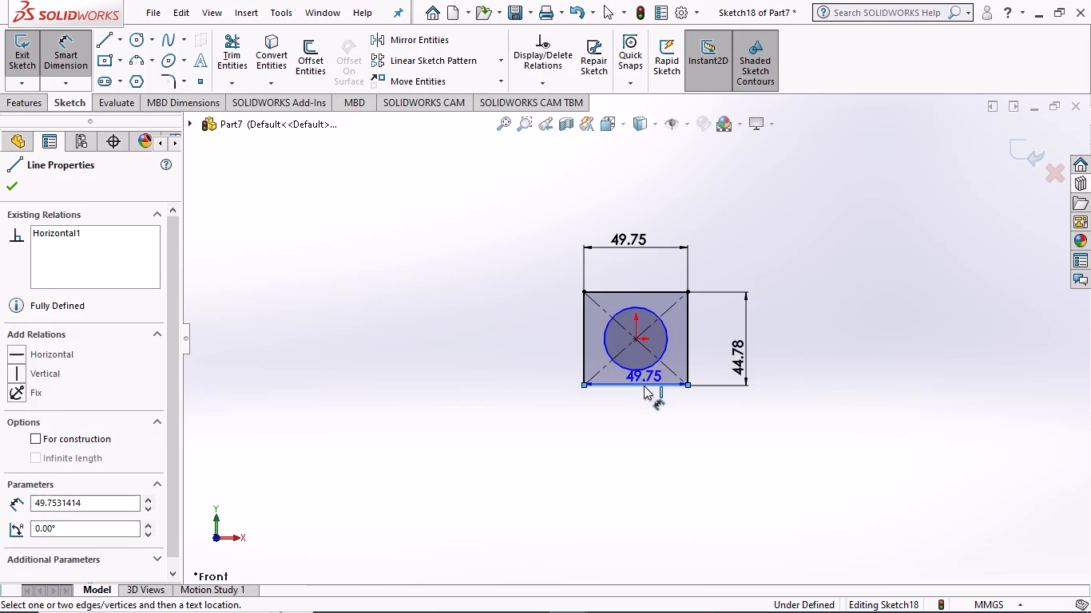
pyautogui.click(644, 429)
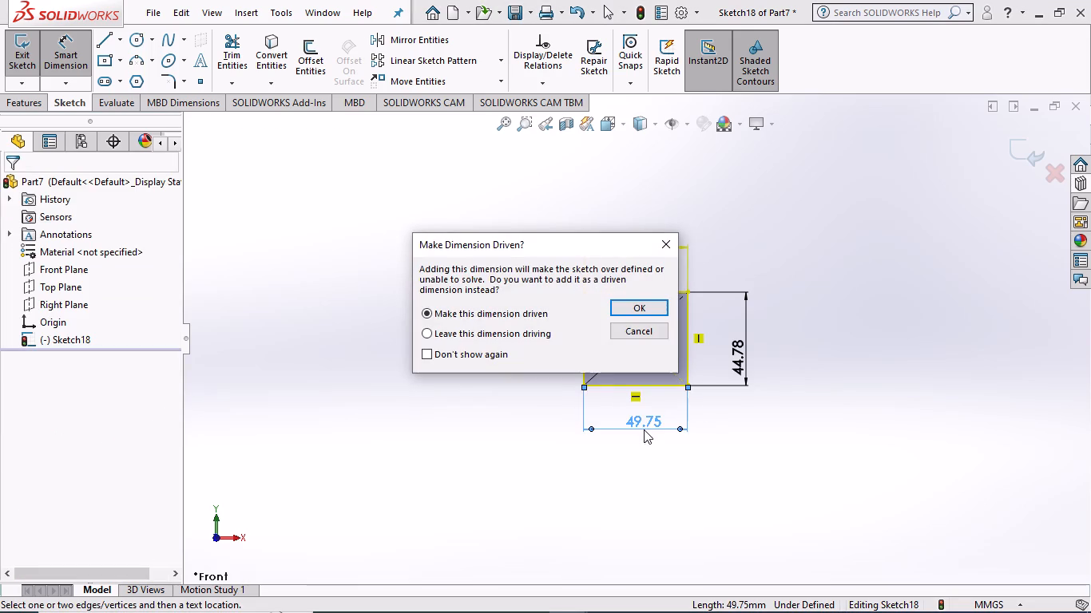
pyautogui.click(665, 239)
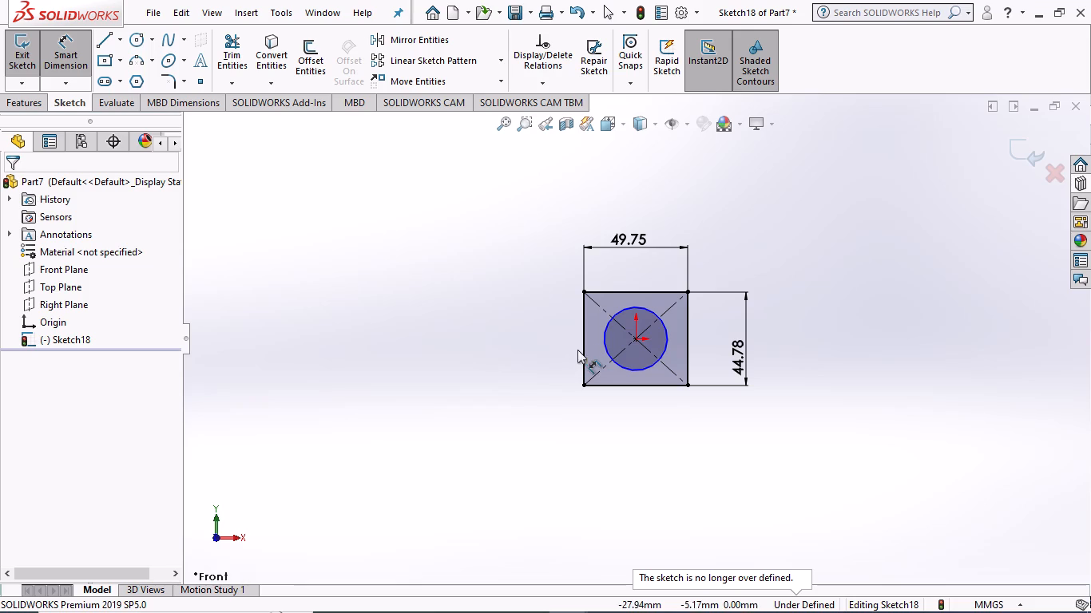
# Dimension the circle's diameter below the rectangle, keeping the drawn value.
pyautogui.click(629, 363)
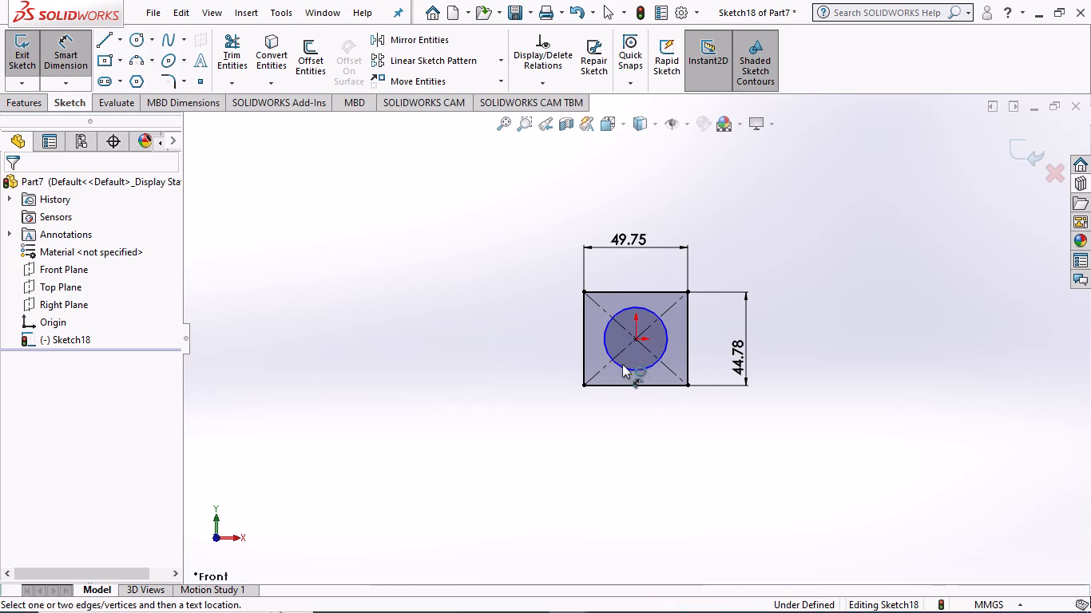
pyautogui.click(622, 364)
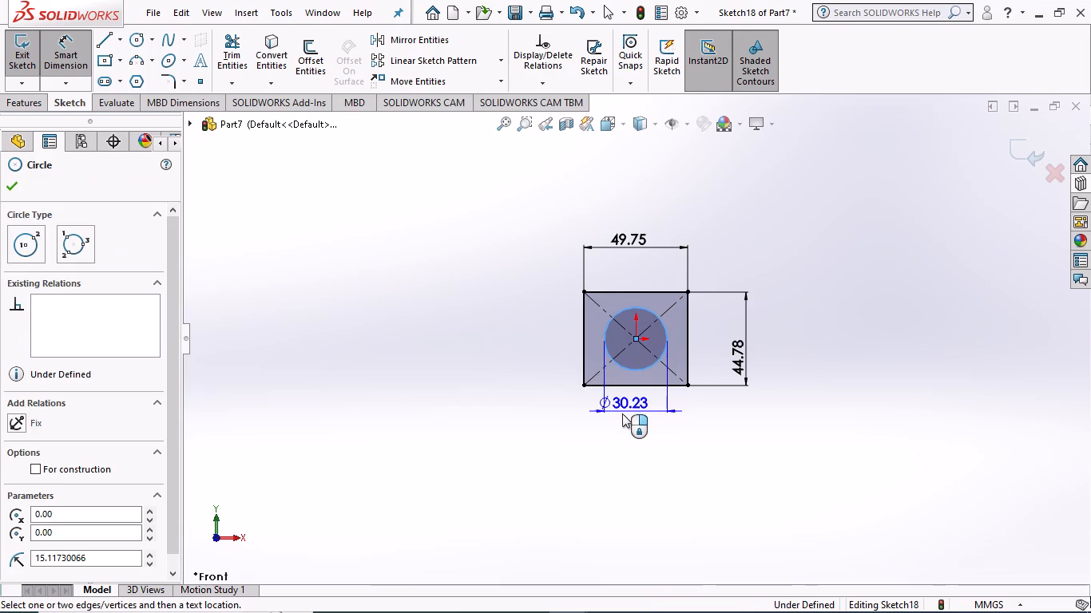
pyautogui.click(622, 423)
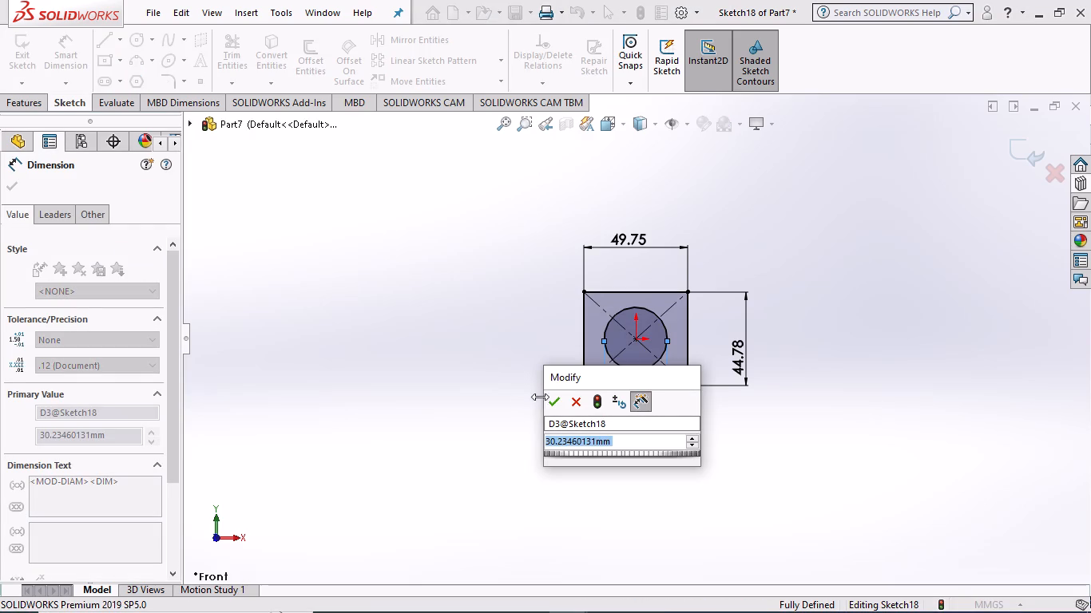
pyautogui.click(551, 396)
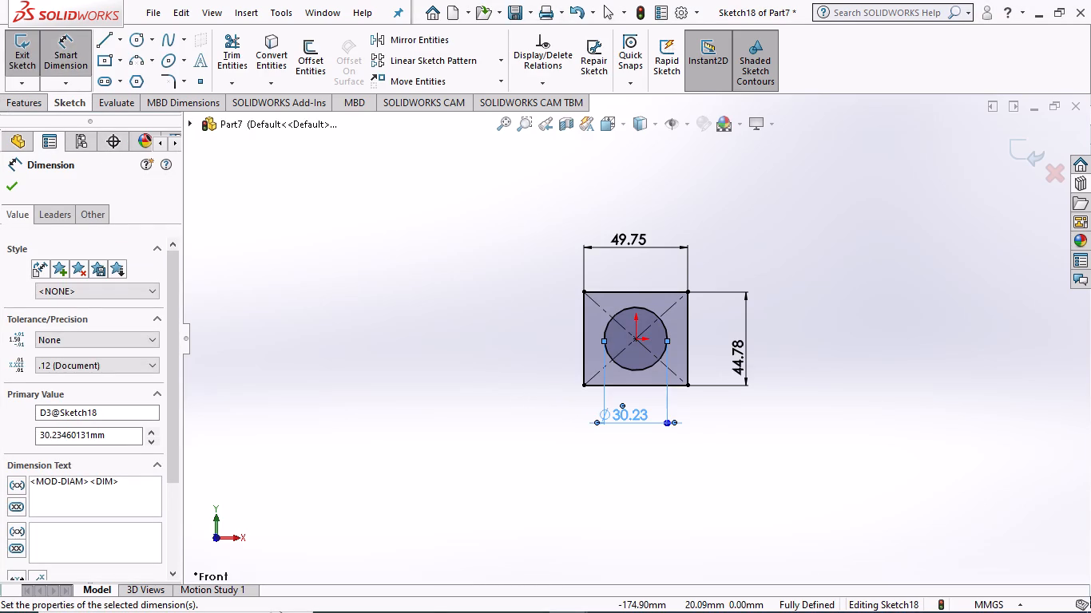
# Extrude the rectangular profile with its circular hole as a blind boss 101 mm deep from the sketch plane.
pyautogui.click(19, 101)
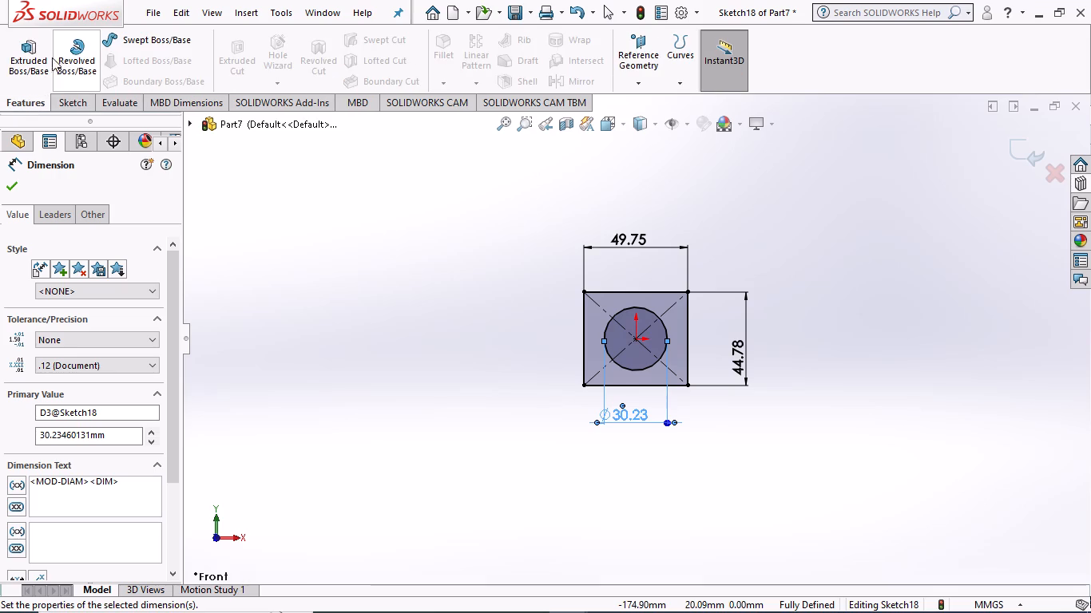
pyautogui.click(22, 61)
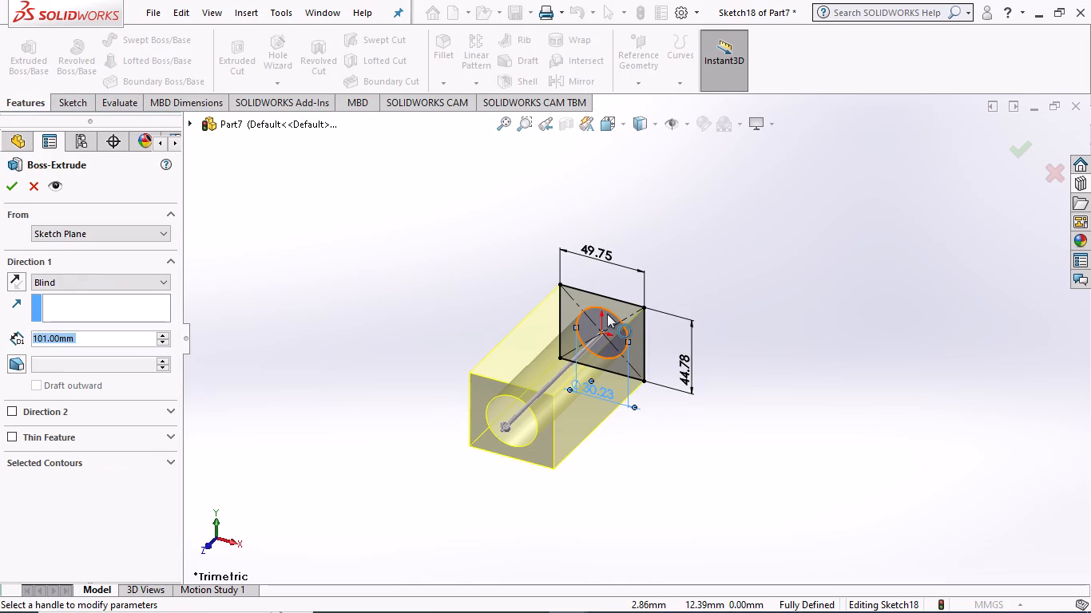
pyautogui.click(2, 183)
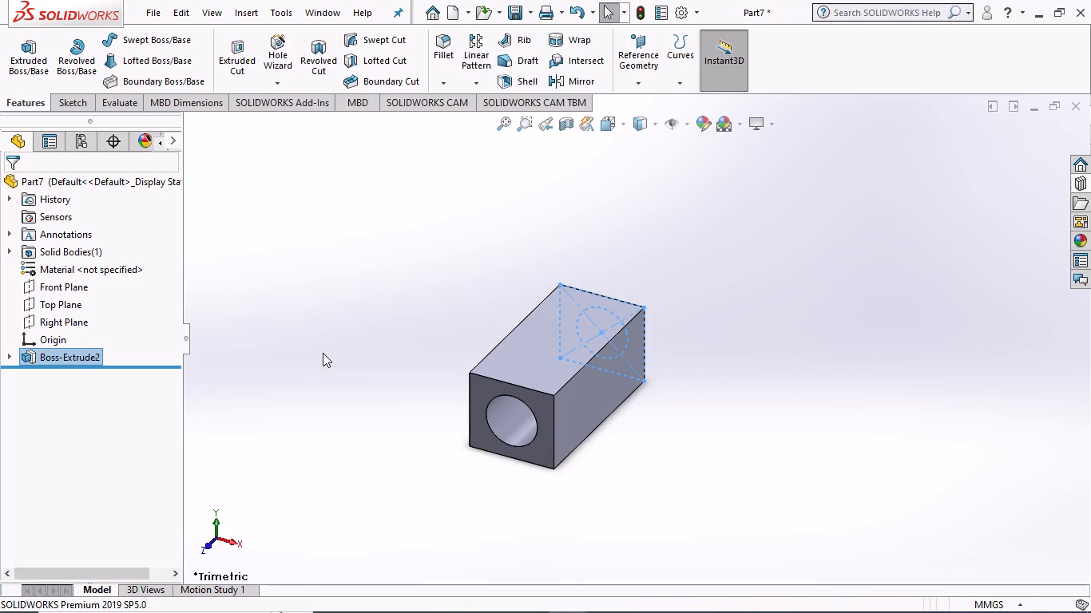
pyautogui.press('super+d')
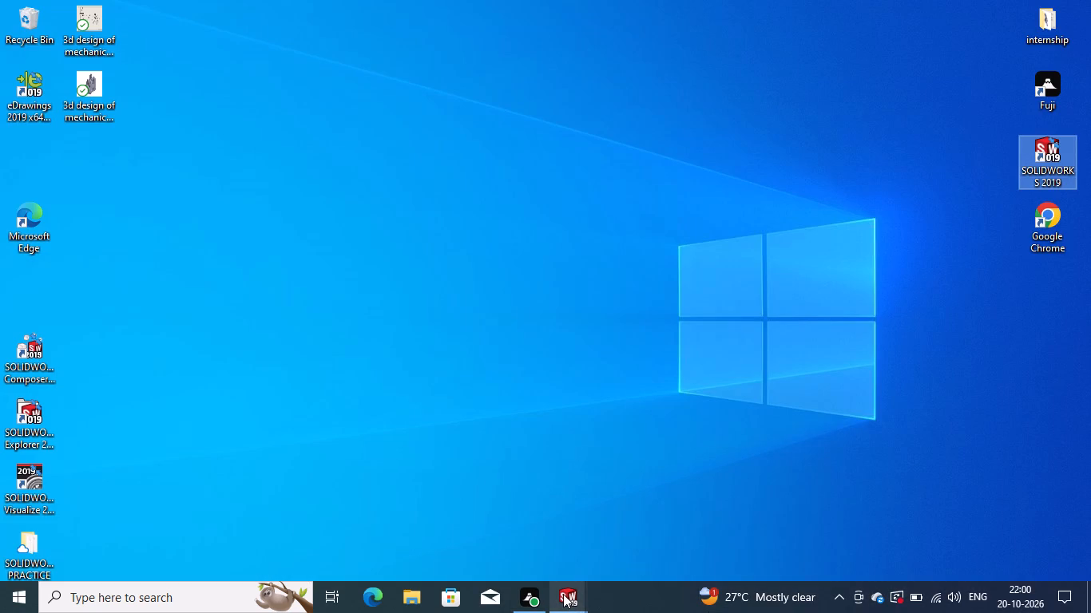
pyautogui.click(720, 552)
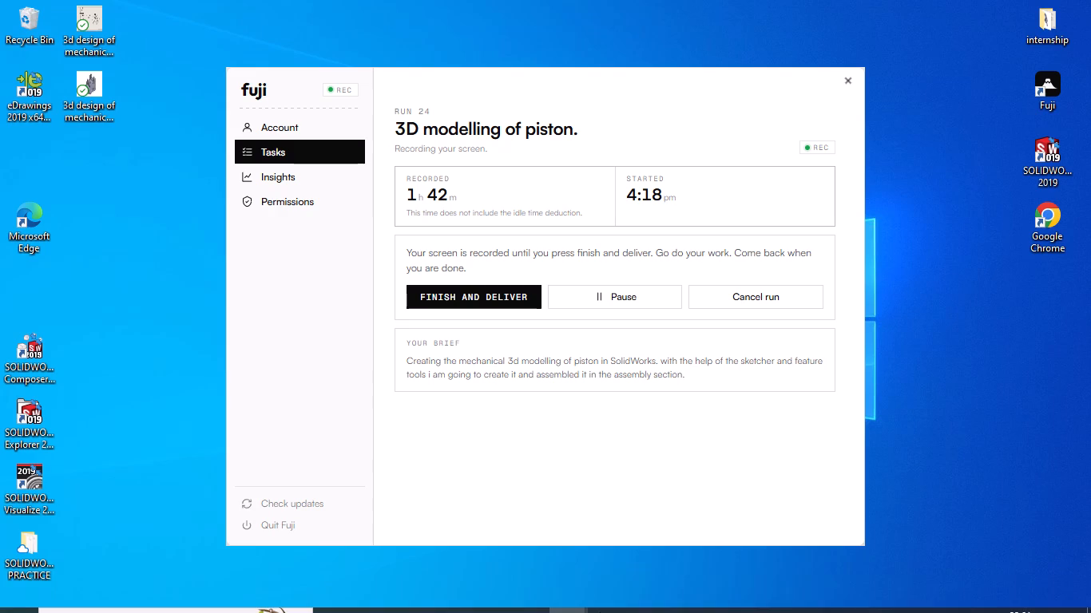
# Switch to the Part7 window in SOLIDWORKS.
pyautogui.click(560, 591)
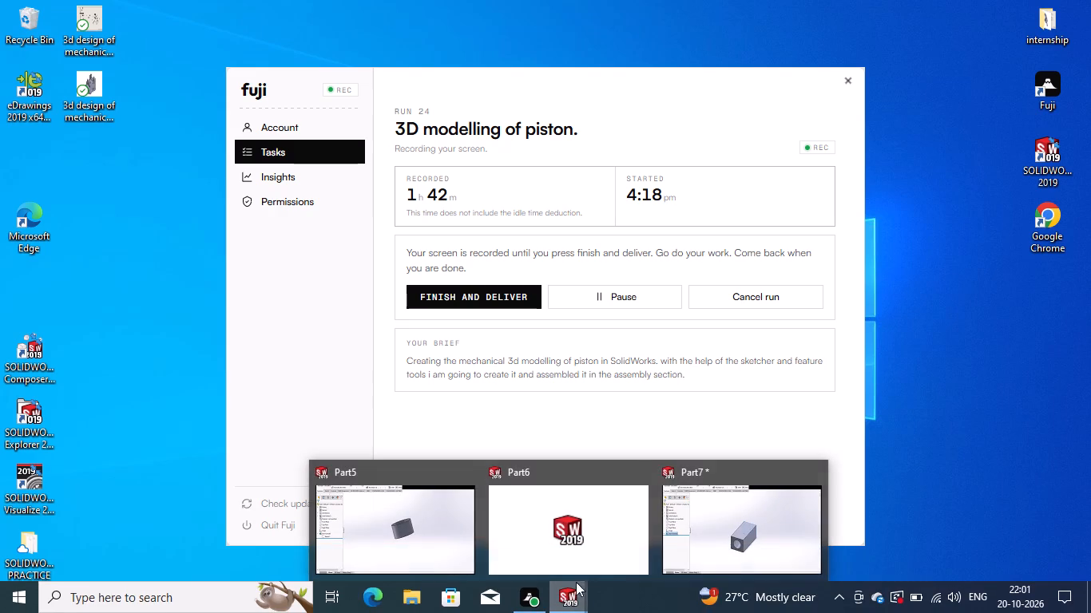
pyautogui.click(710, 536)
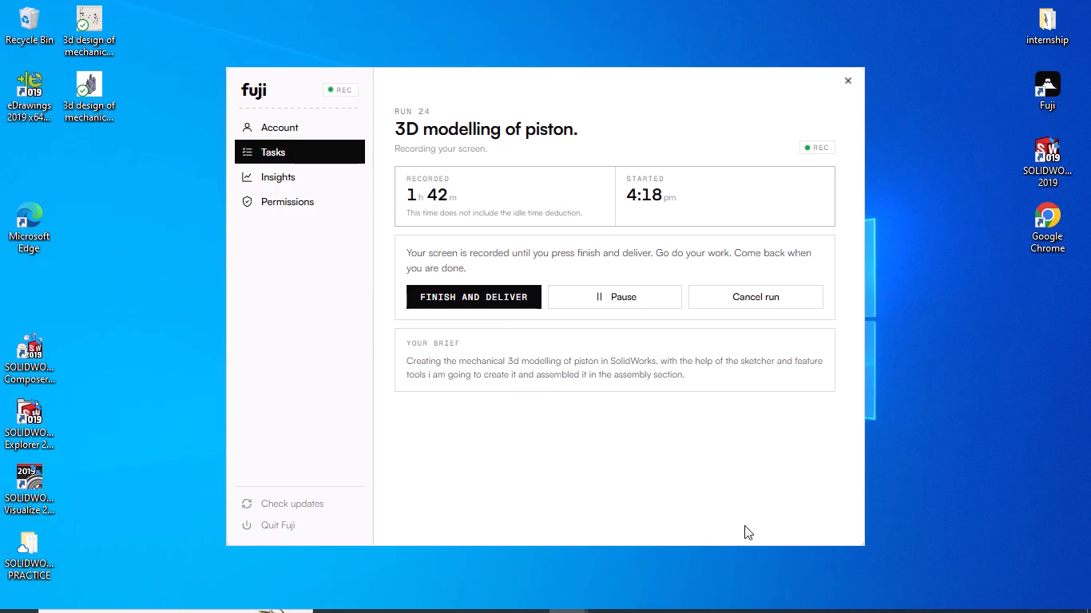
pyautogui.scroll(-1, 670, 580)
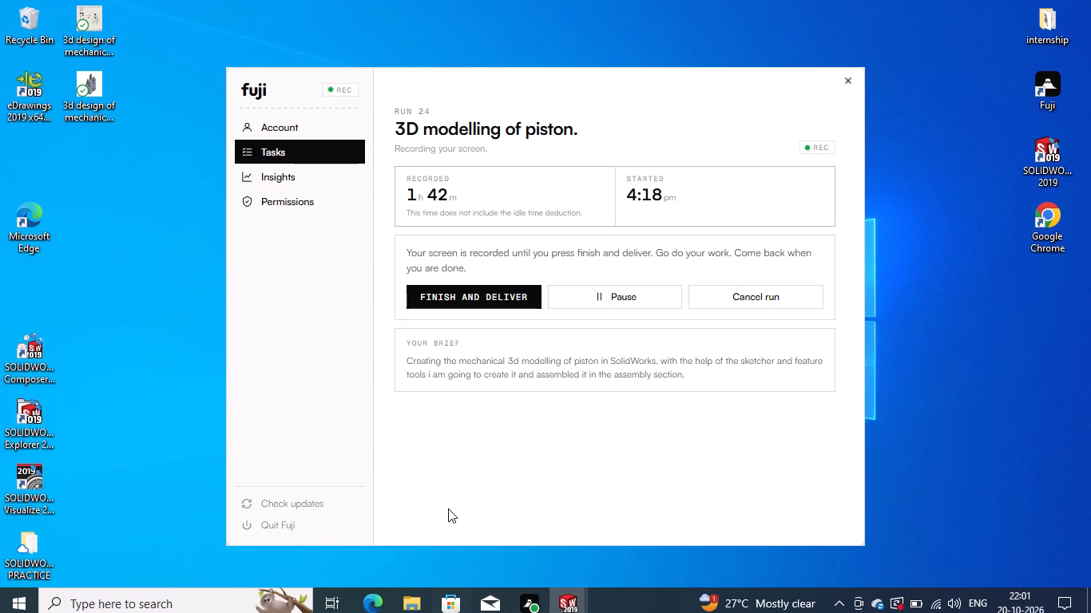
pyautogui.click(557, 591)
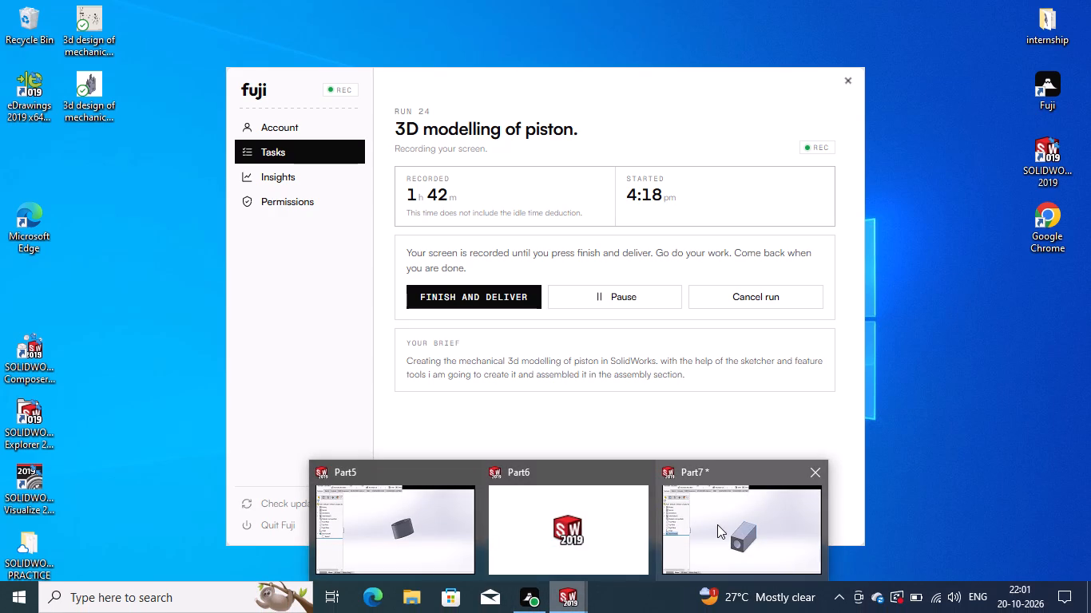
pyautogui.click(681, 520)
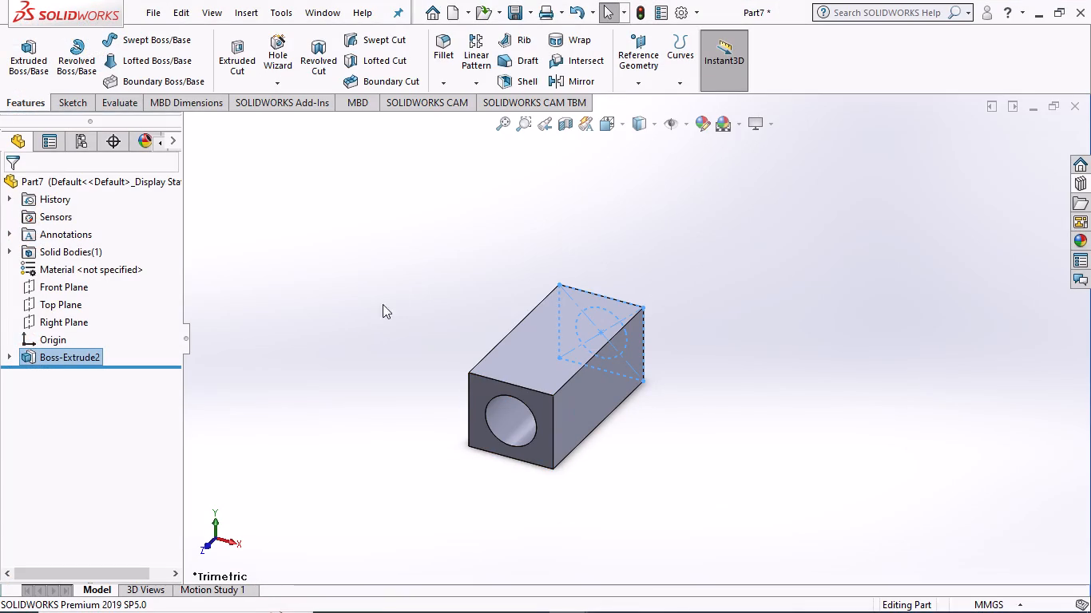
# Examine the rectangular block and its circular through hole from several angles.
pyautogui.scroll(1, 415, 290)
pyautogui.scroll(-2, 437, 284)
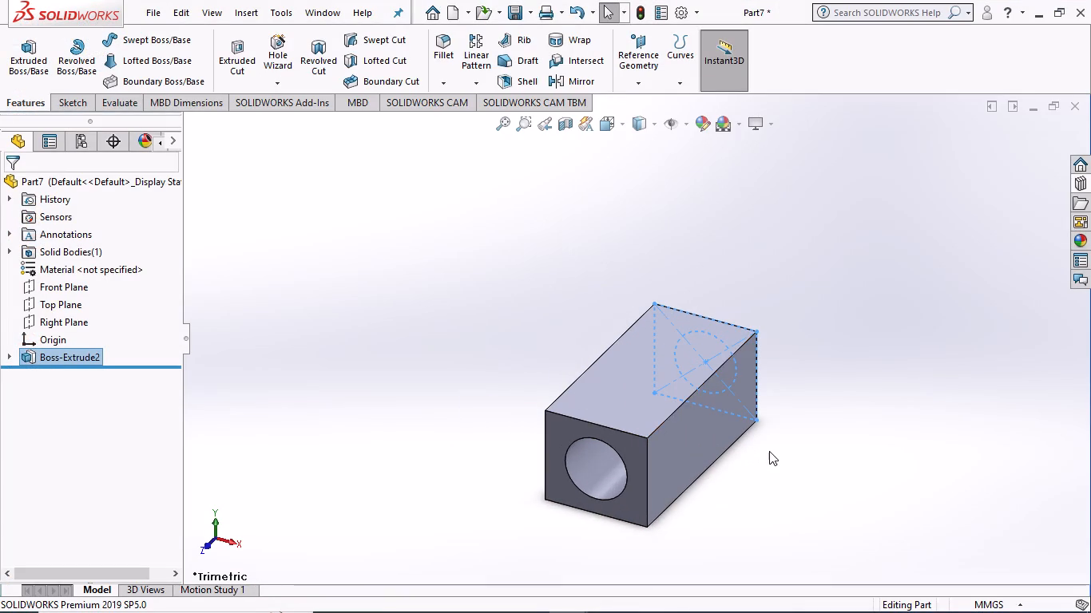
pyautogui.click(891, 416)
pyautogui.scroll(1, 806, 477)
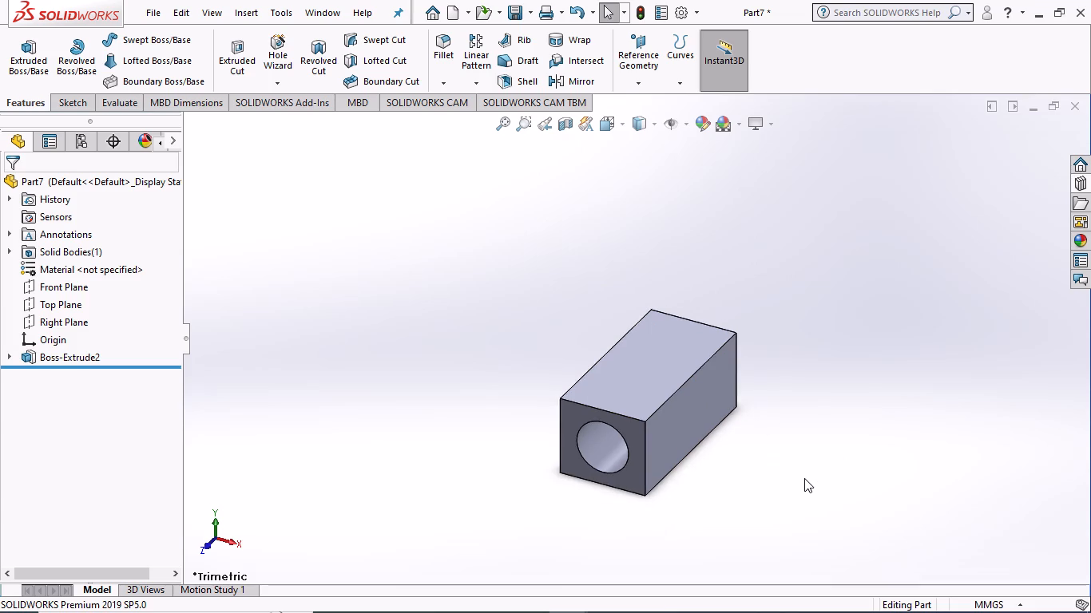
pyautogui.moveTo(775, 481); pyautogui.dragTo(529, 435, button='middle')
pyautogui.moveTo(773, 405); pyautogui.dragTo(723, 409, button='middle')
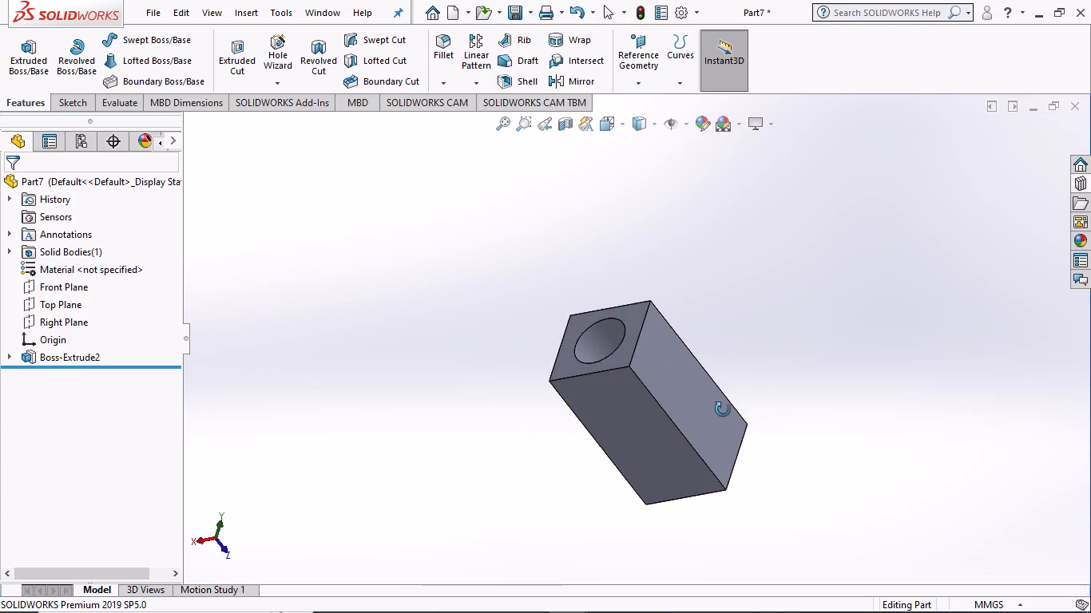
pyautogui.moveTo(723, 409); pyautogui.dragTo(703, 409, button='middle')
pyautogui.rightClick(770, 326)
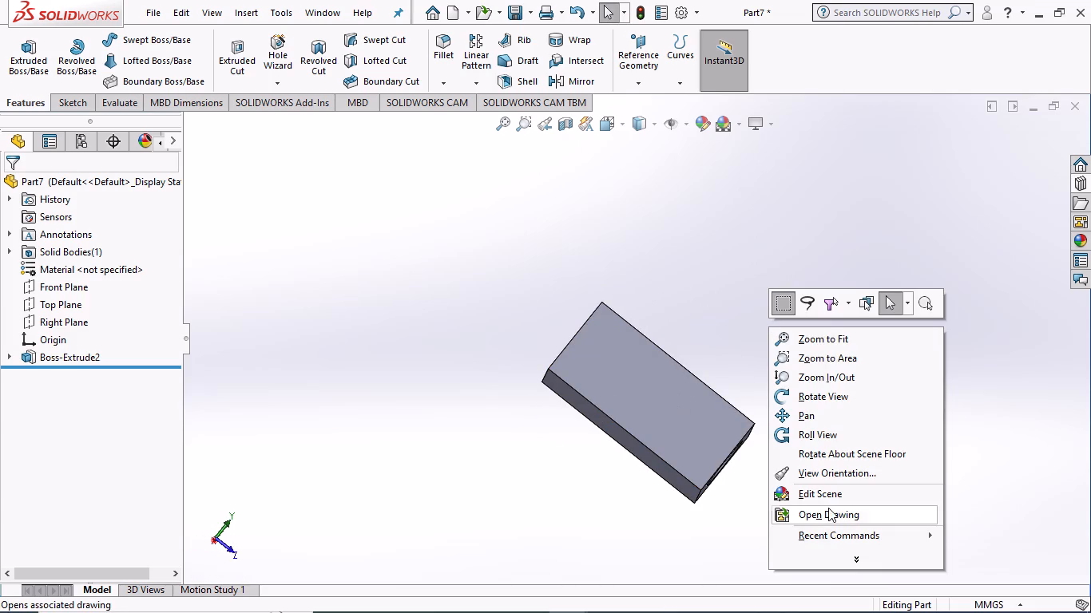
pyautogui.click(694, 512)
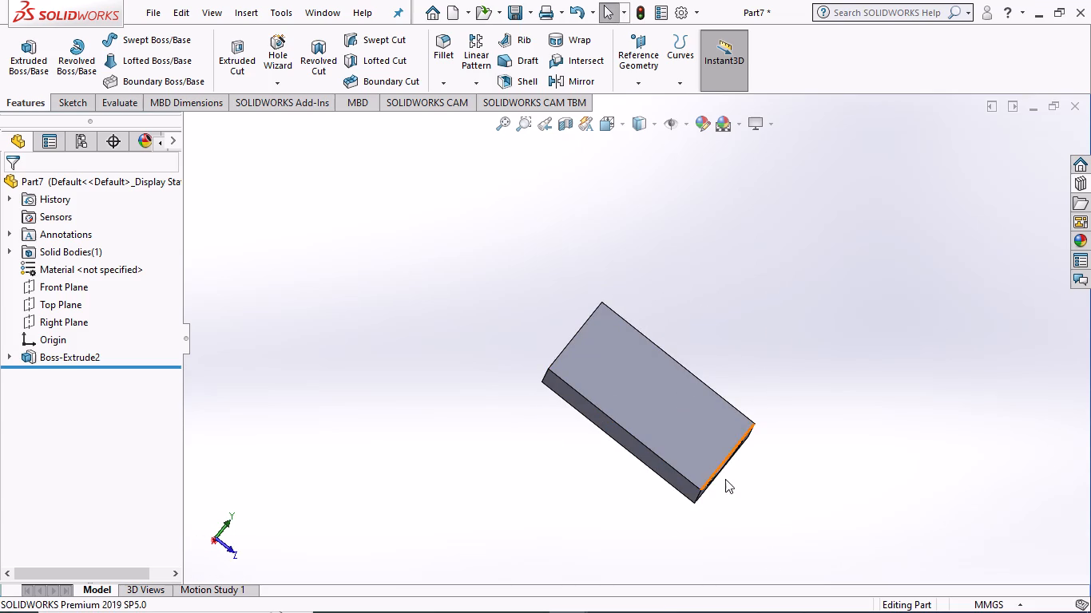
# Delete the extruded boss feature that forms the rectangular block, keeping its absorbed sketch.
pyautogui.moveTo(725, 479); pyautogui.dragTo(641, 462)
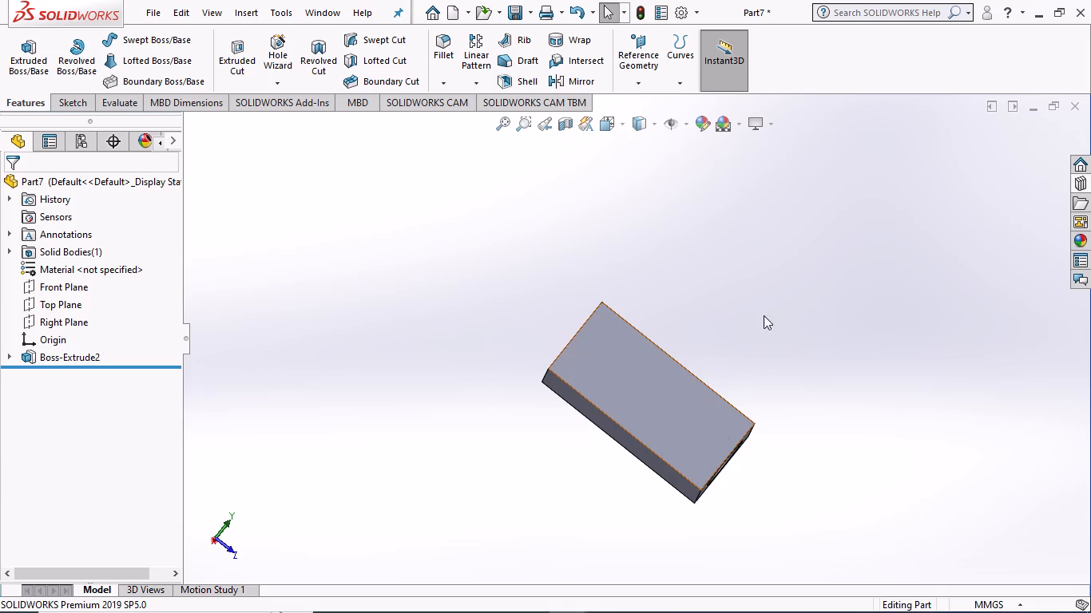
pyautogui.click(540, 254)
pyautogui.moveTo(584, 274); pyautogui.dragTo(614, 278)
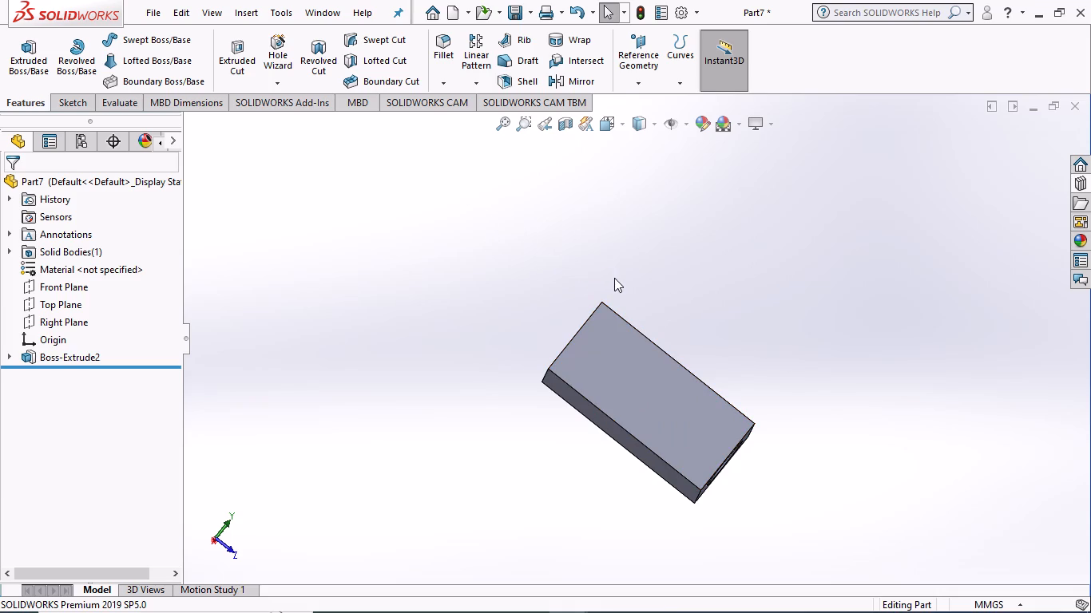
pyautogui.moveTo(584, 287); pyautogui.dragTo(765, 523)
pyautogui.rightClick(686, 476)
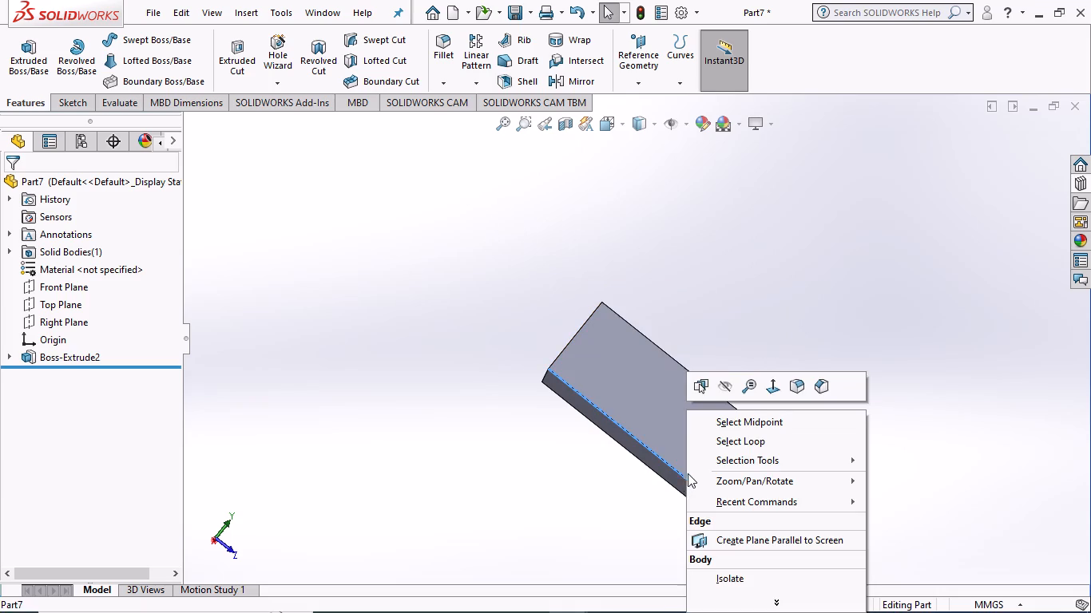
pyautogui.click(962, 481)
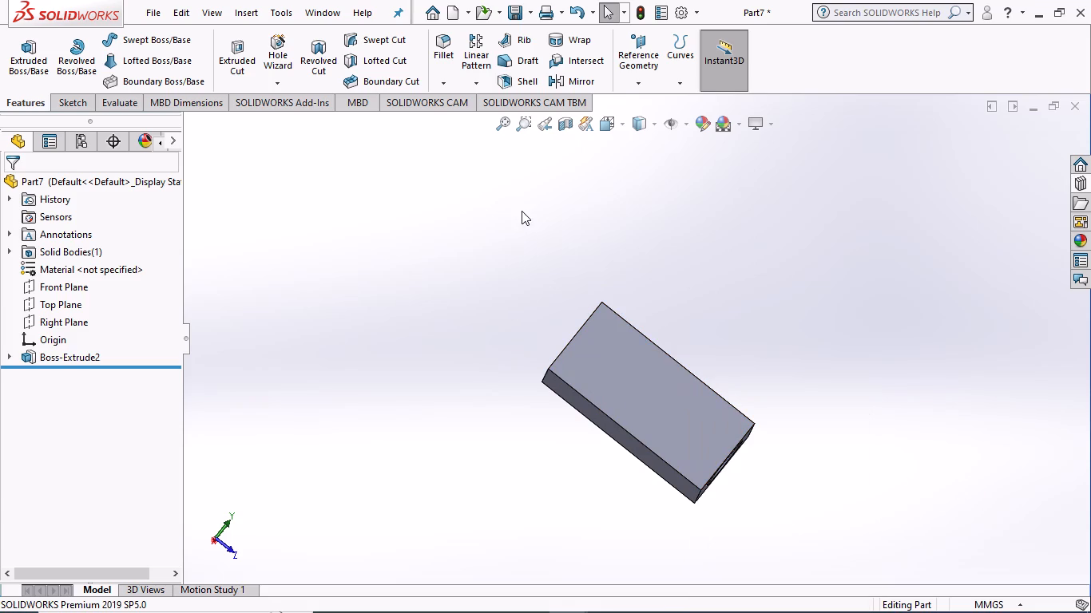
pyautogui.moveTo(498, 257); pyautogui.dragTo(804, 515)
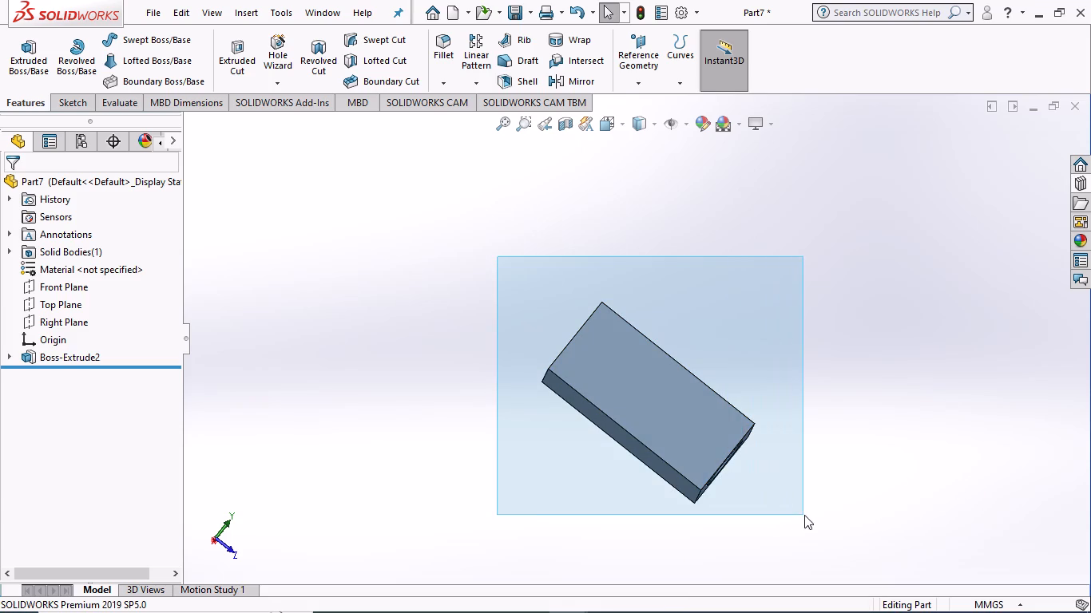
pyautogui.moveTo(804, 515); pyautogui.dragTo(806, 513)
pyautogui.rightClick(716, 461)
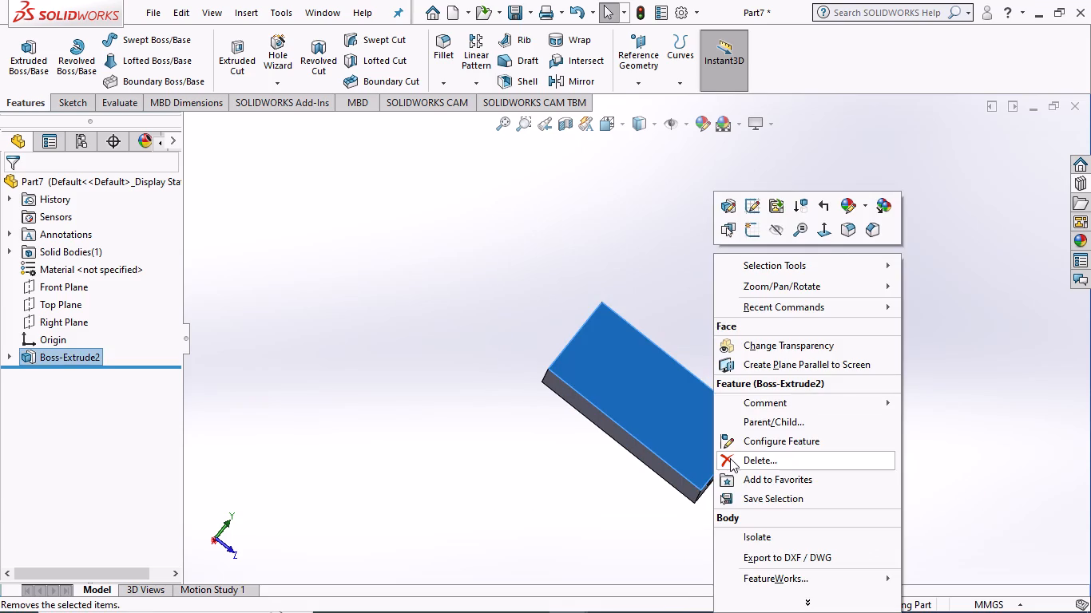
pyautogui.click(730, 458)
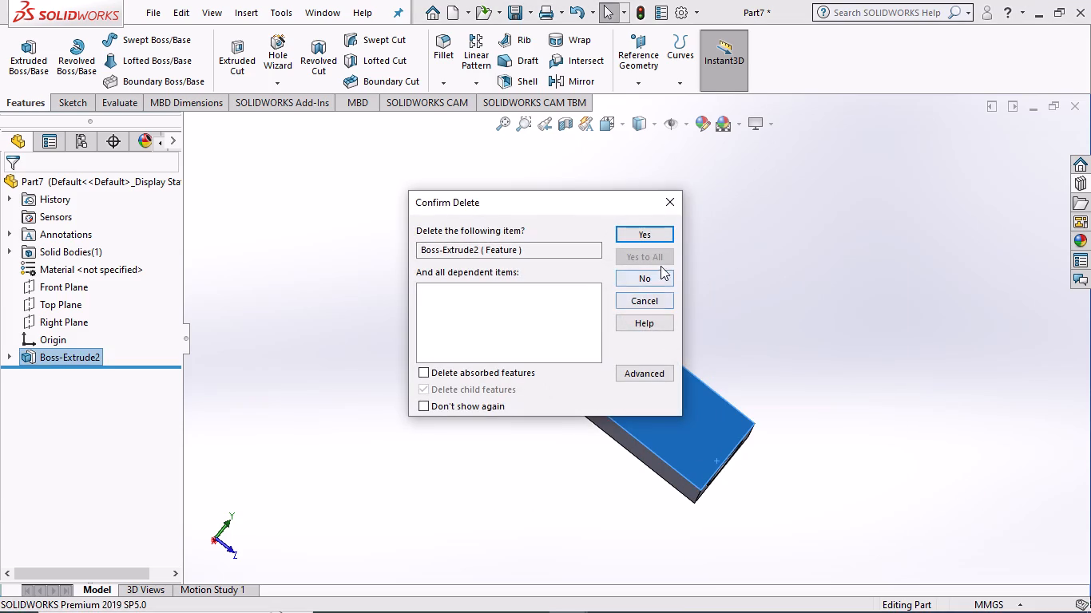
pyautogui.click(652, 229)
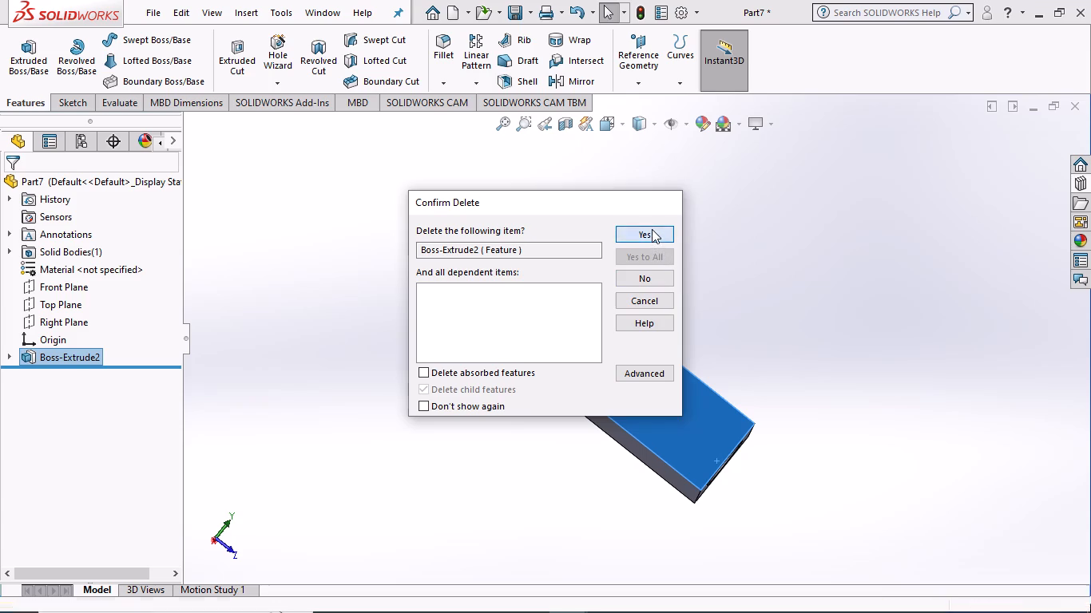
# Delete the remaining sketch containing the rectangle and circle so the part has no sketches or features.
pyautogui.scroll(-2, 554, 341)
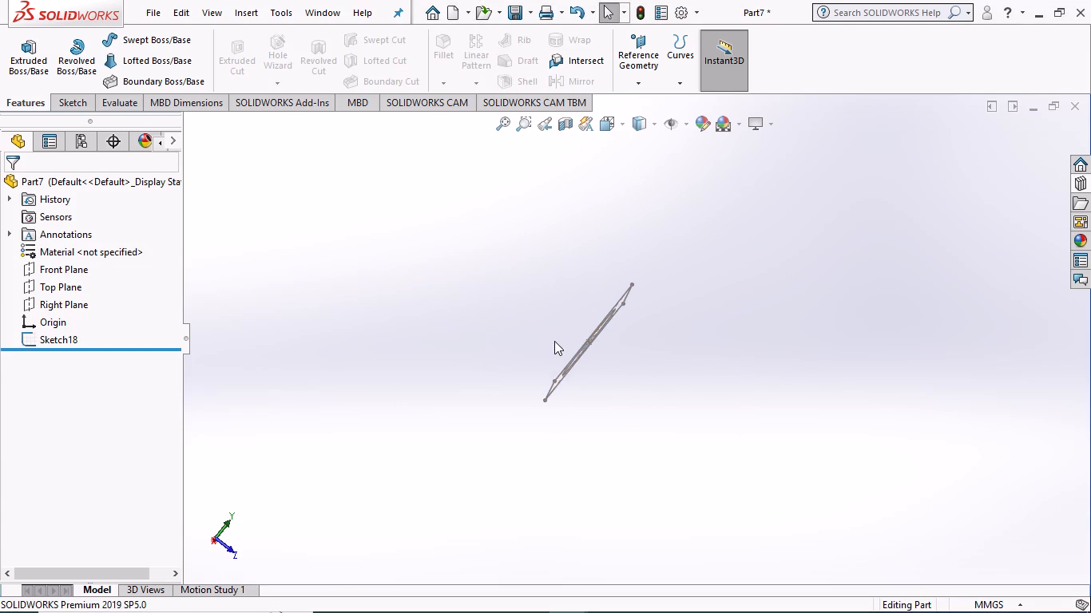
pyautogui.scroll(-3, 568, 315)
pyautogui.moveTo(562, 314); pyautogui.dragTo(588, 315, button='middle')
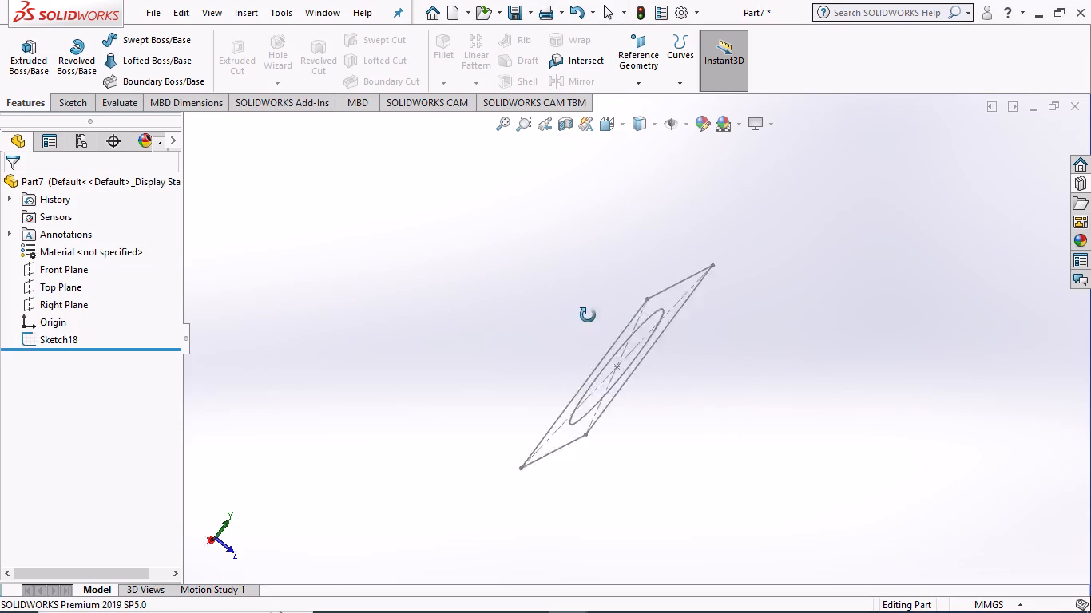
pyautogui.moveTo(588, 315); pyautogui.dragTo(653, 336, button='middle')
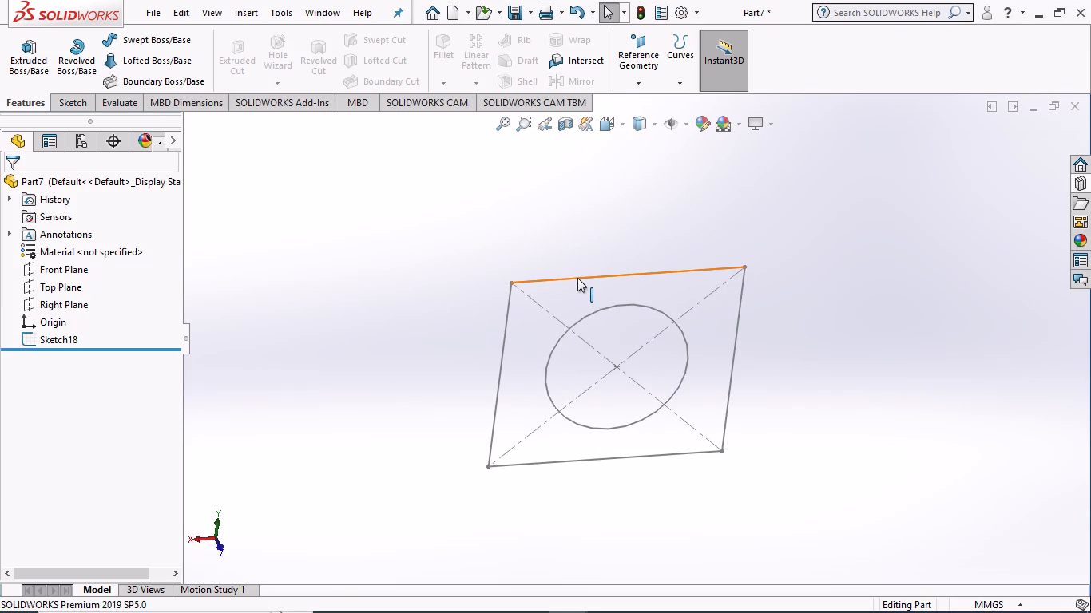
pyautogui.rightClick(577, 278)
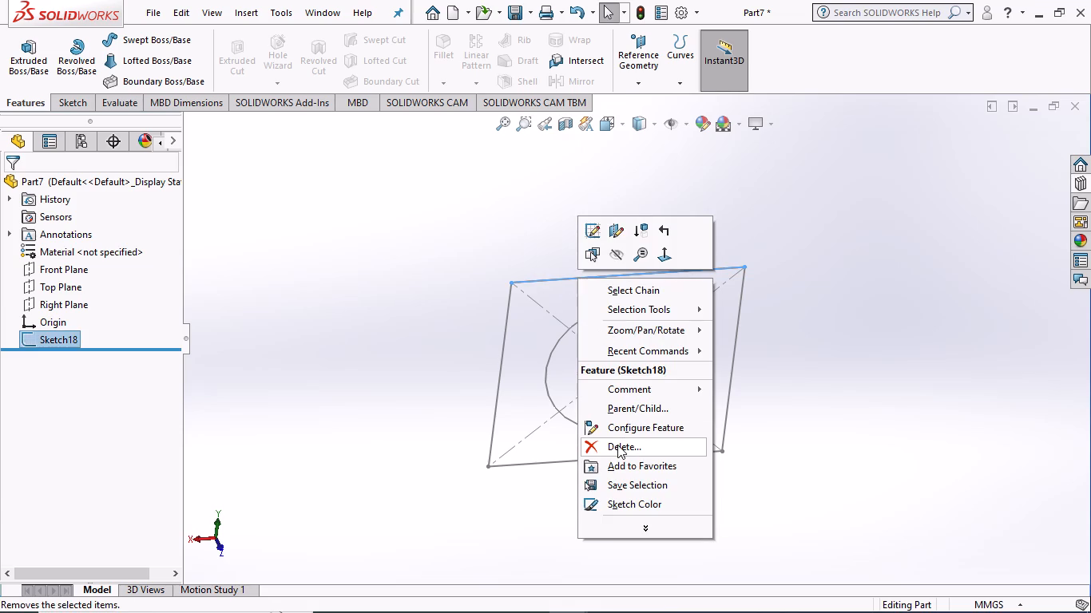
pyautogui.click(617, 445)
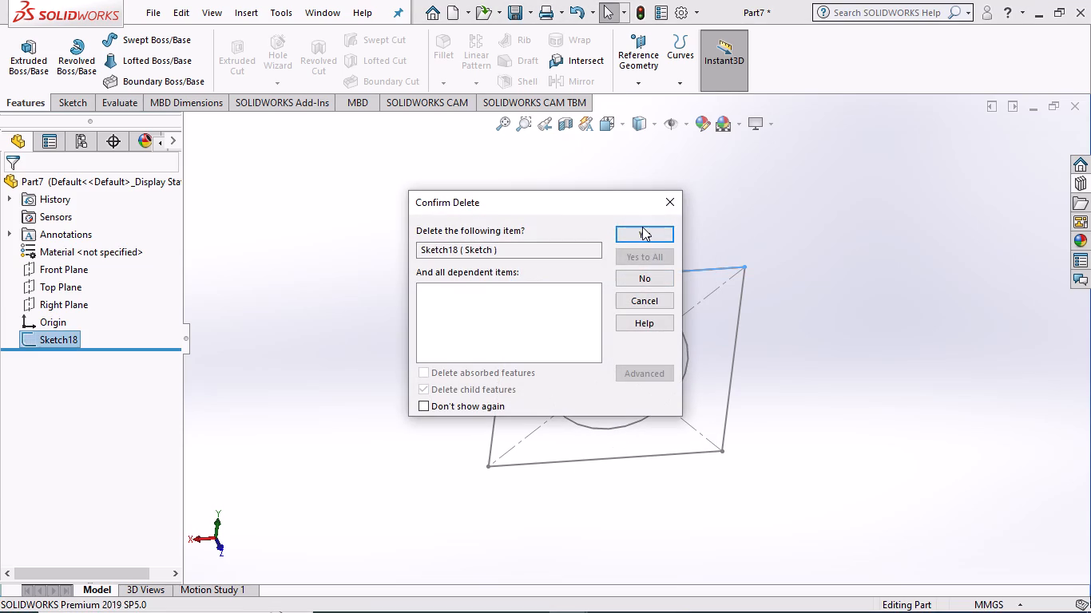
pyautogui.click(642, 229)
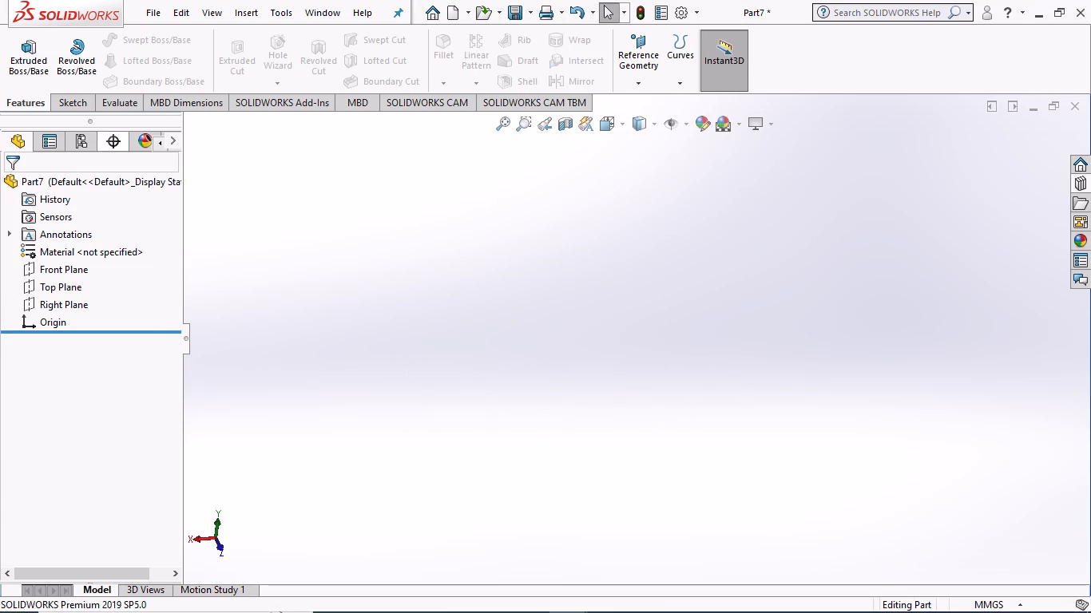
pyautogui.moveTo(35, 175); pyautogui.dragTo(30, 187, button='right')
pyautogui.click(427, 300)
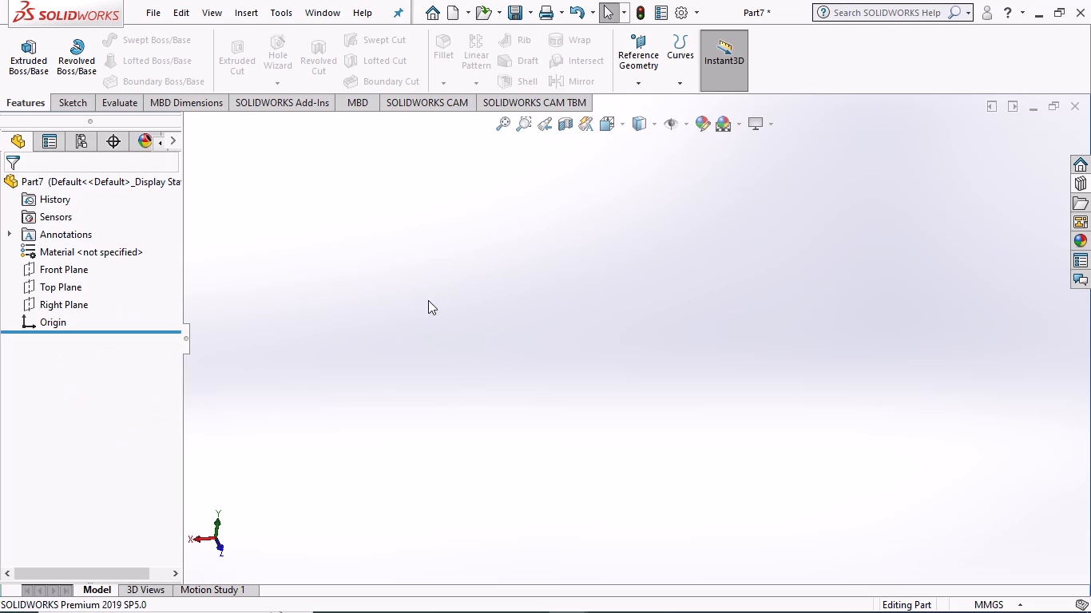
# Sketch a circle with a radius of about 48.8 mm centered on the origin on the Front Plane.
pyautogui.click(31, 263)
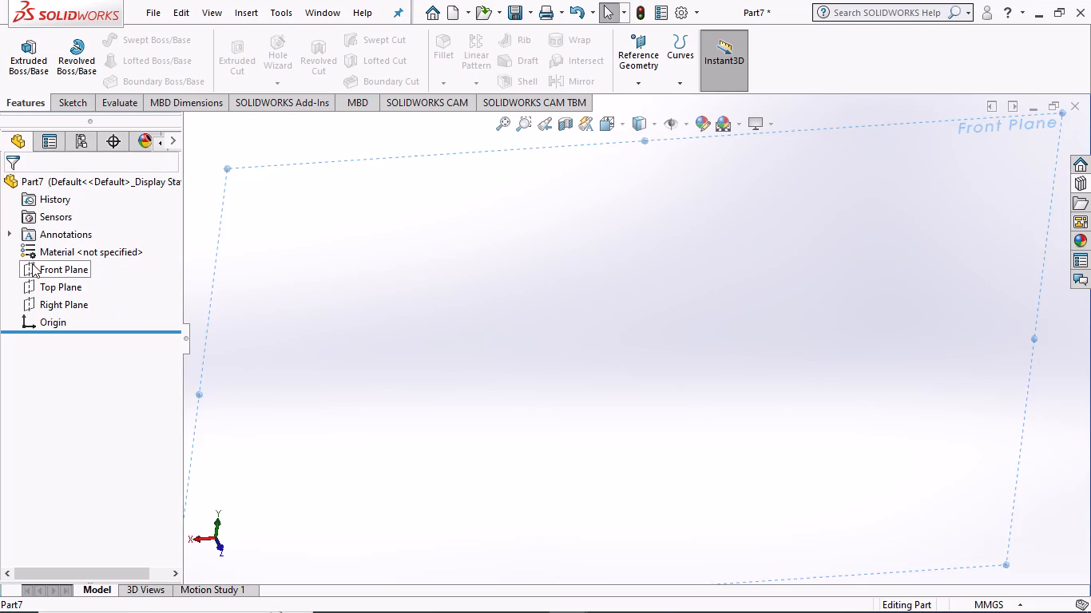
pyautogui.click(42, 231)
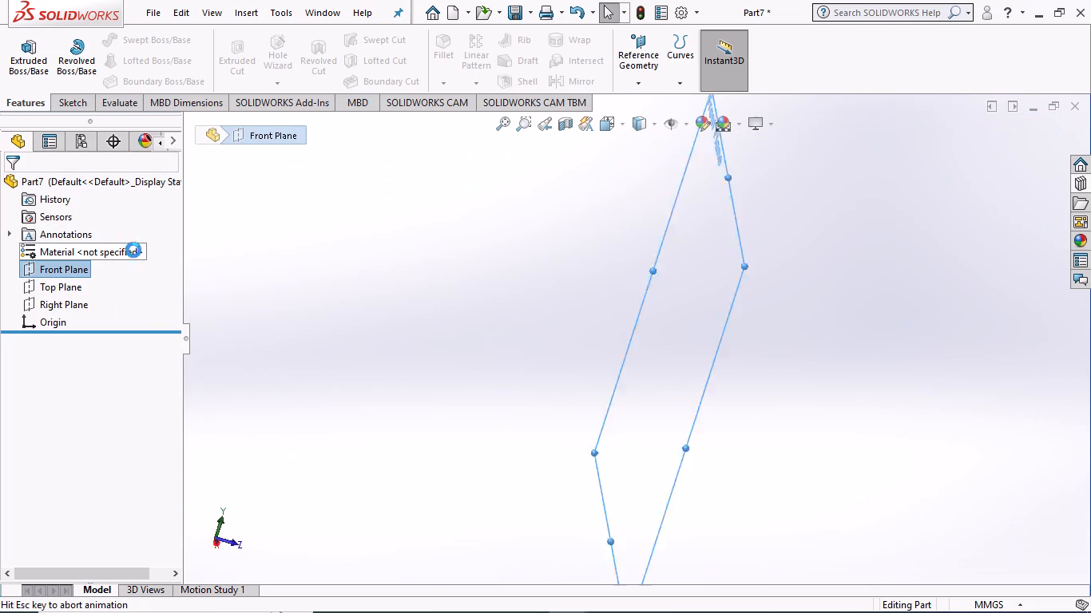
pyautogui.click(373, 281)
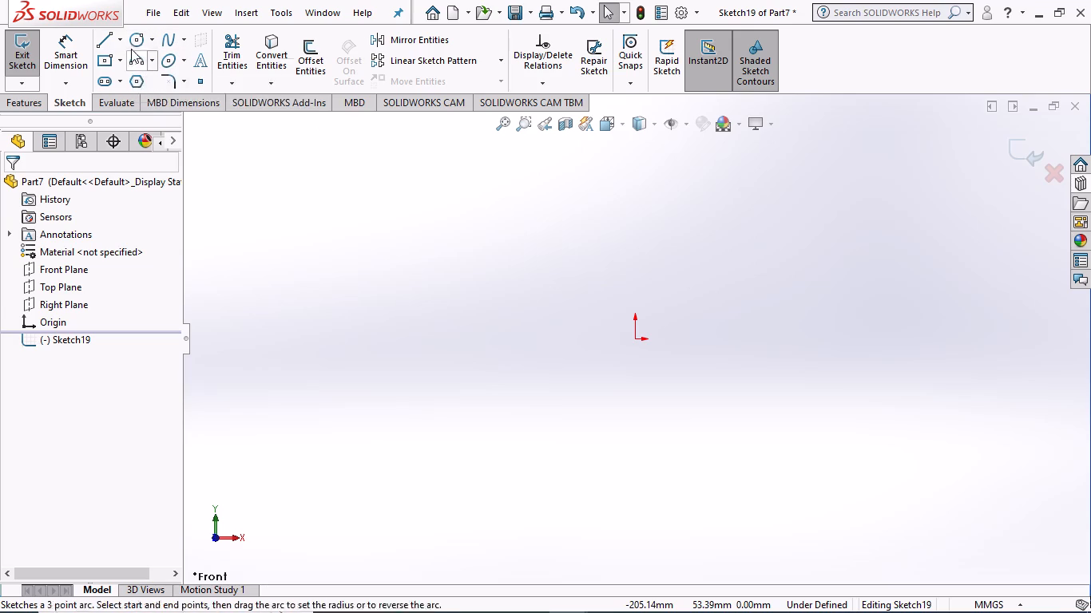
pyautogui.click(136, 43)
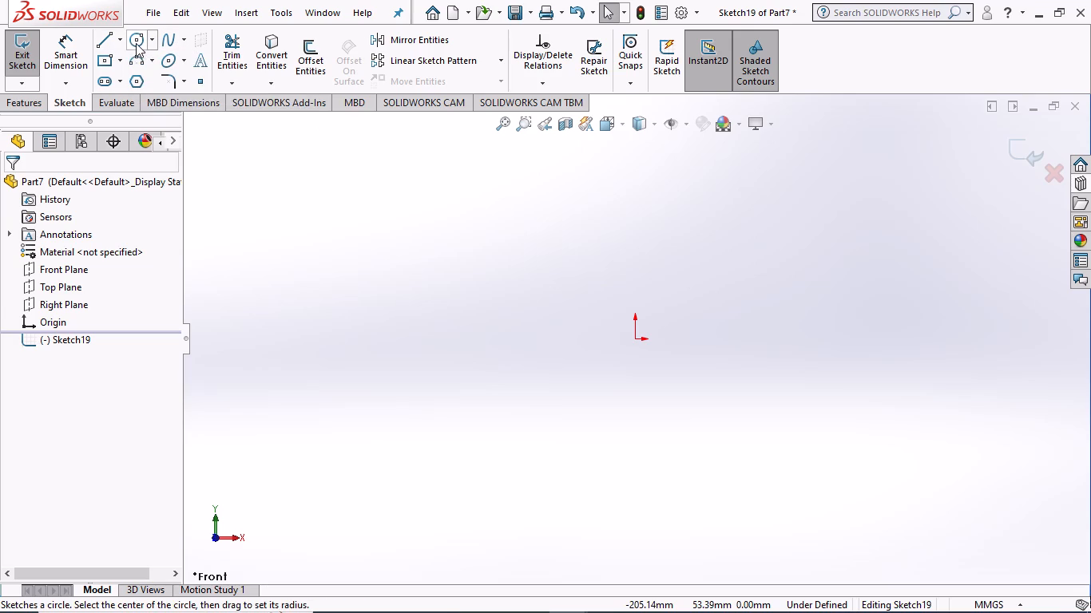
pyautogui.click(633, 336)
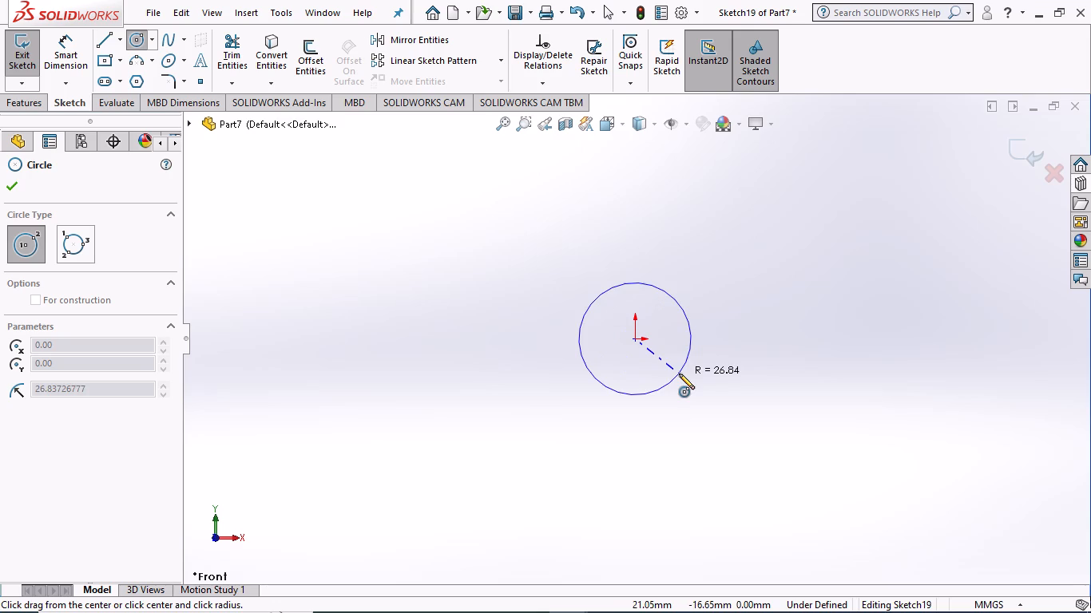
pyautogui.click(723, 390)
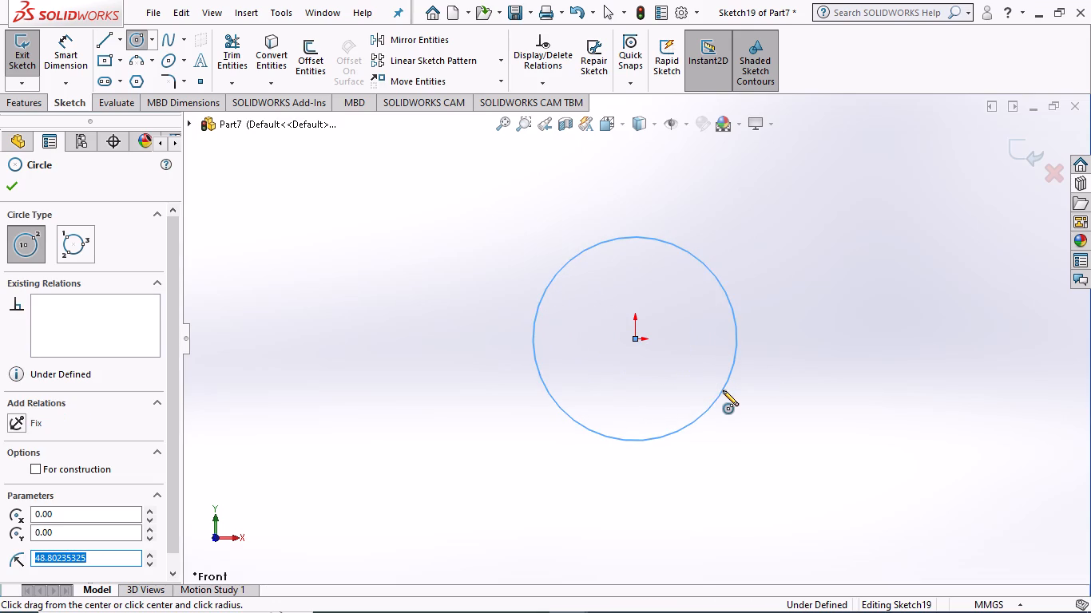
pyautogui.press('Escape')
pyautogui.press('Escape')
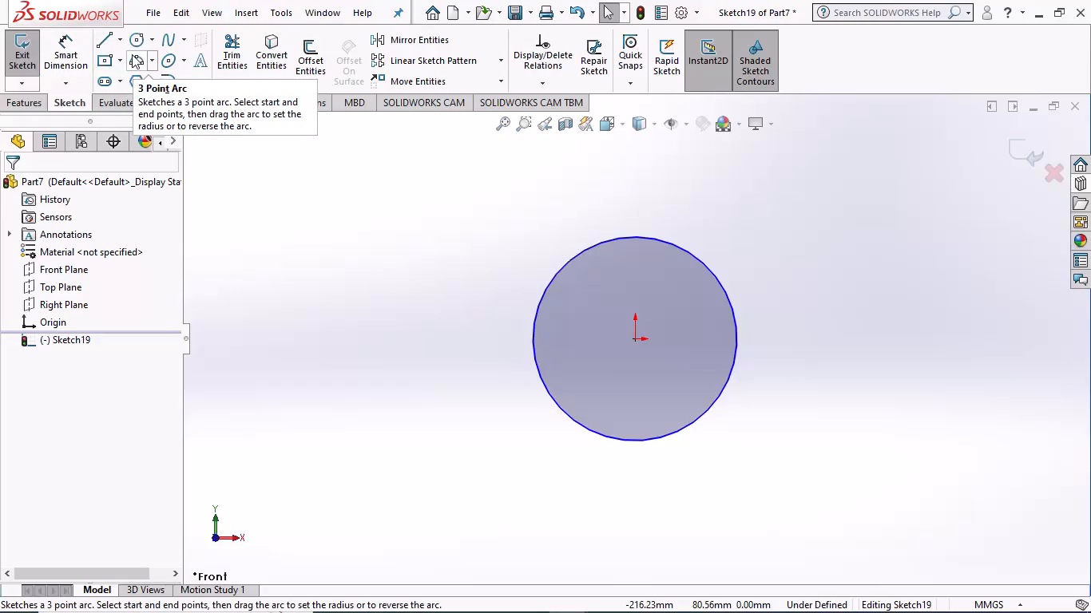
# Sketch a six-sided polygon centered on the origin inside the circle, with an inscribed circle diameter of about 29.2 mm.
pyautogui.click(132, 54)
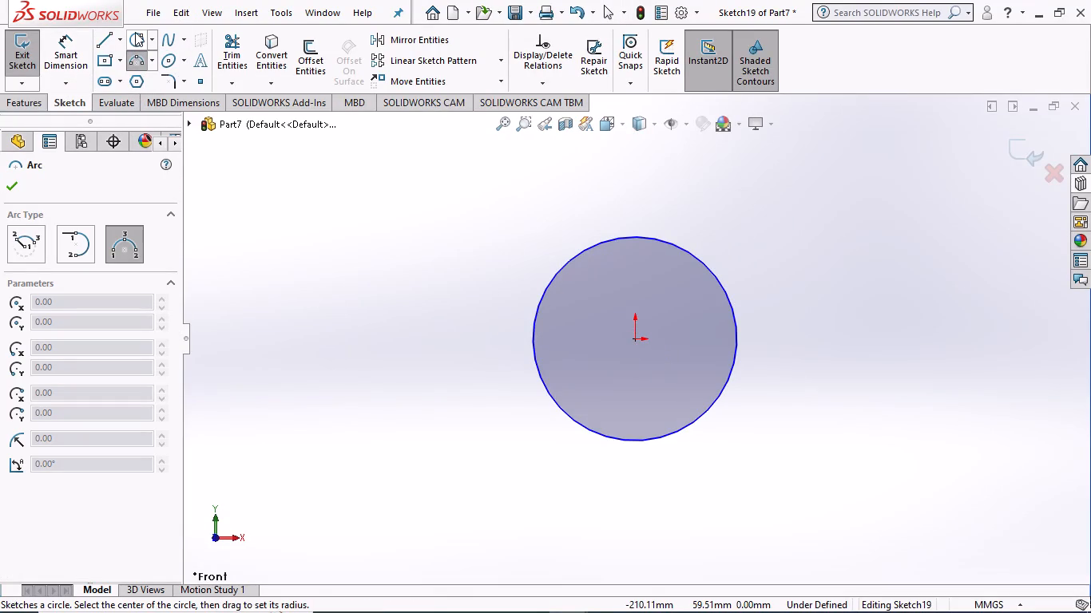
pyautogui.click(101, 61)
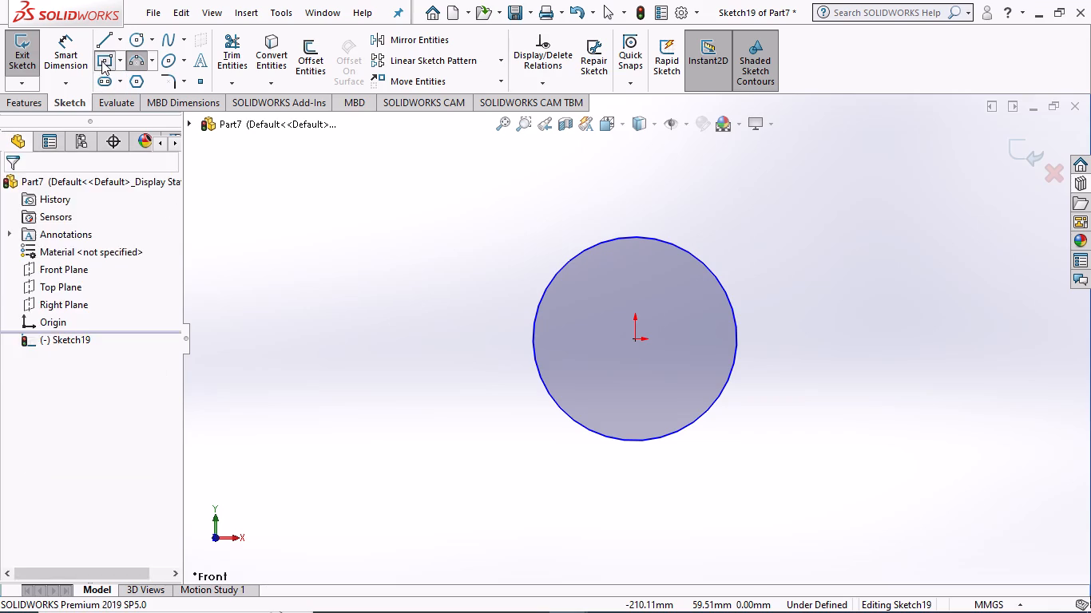
pyautogui.click(133, 79)
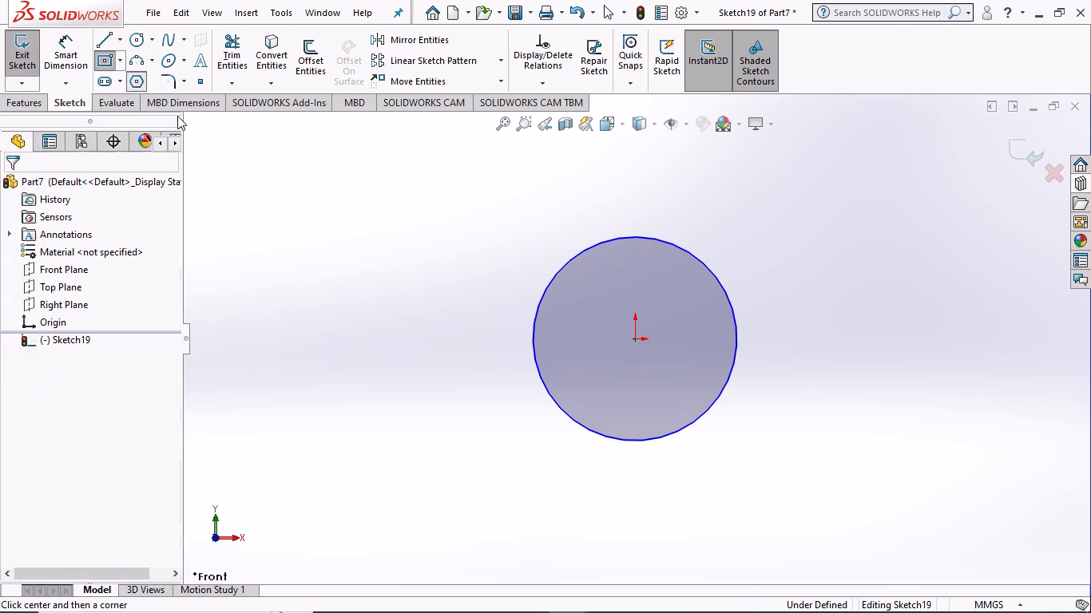
pyautogui.click(633, 337)
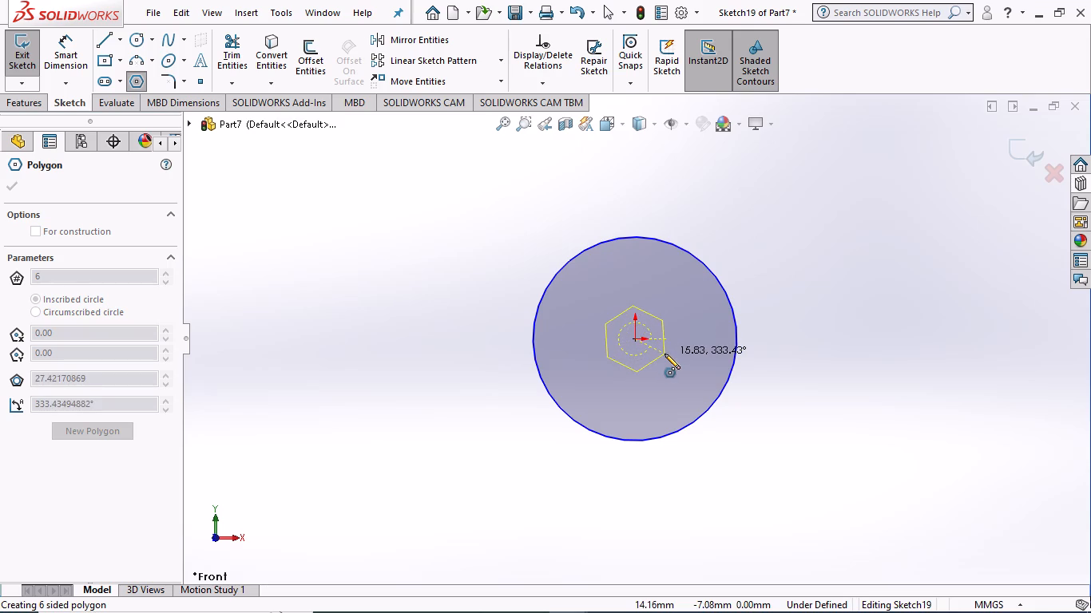
pyautogui.click(666, 355)
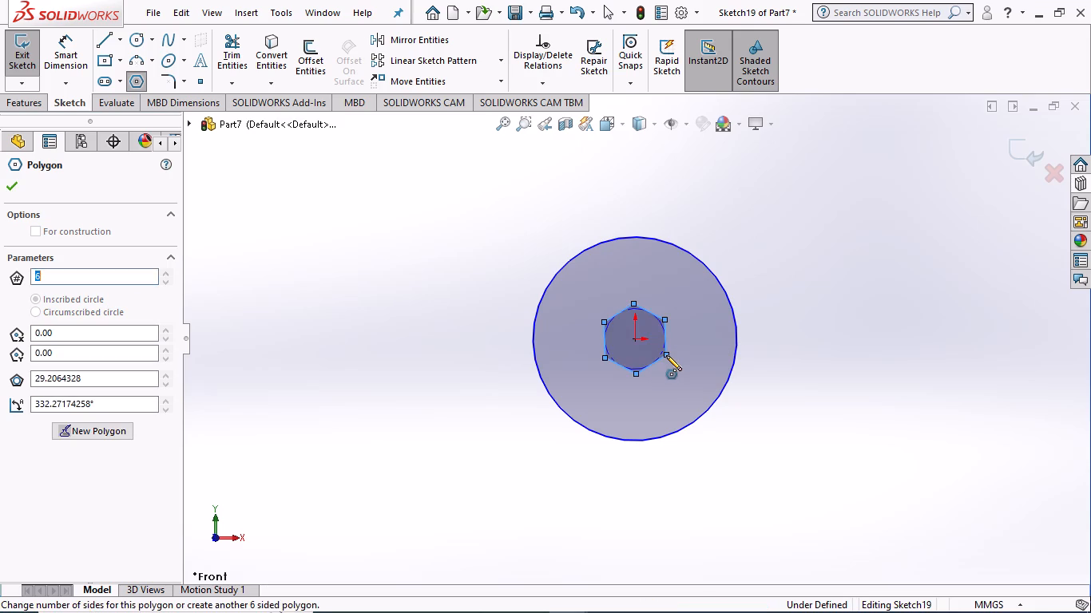
pyautogui.press('Escape')
pyautogui.press('Escape')
pyautogui.press('Escape')
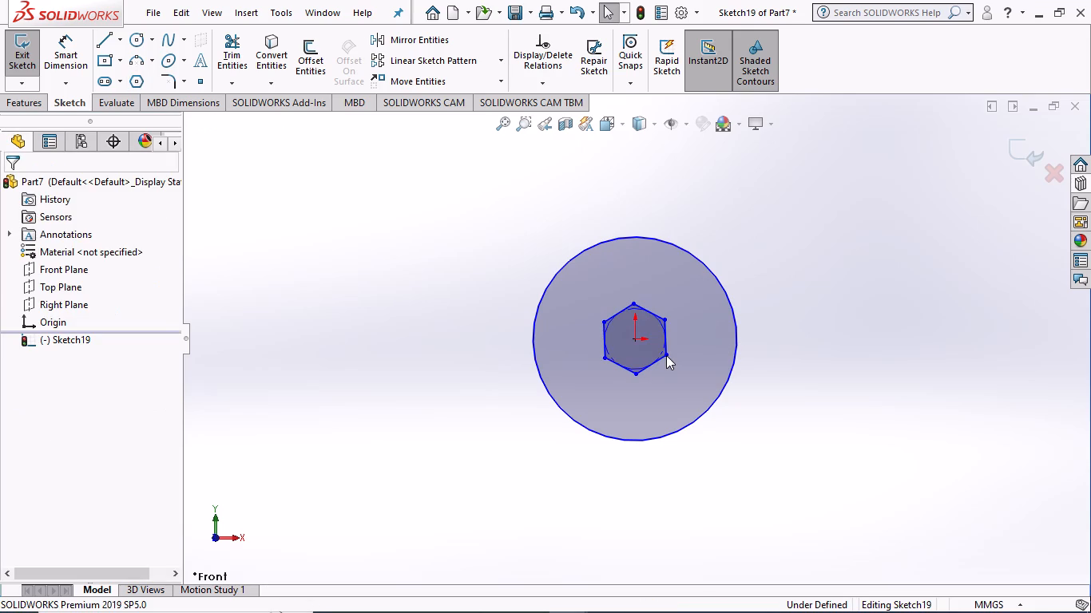
# Dimension the outer circle's diameter, keeping its drawn size.
pyautogui.click(64, 45)
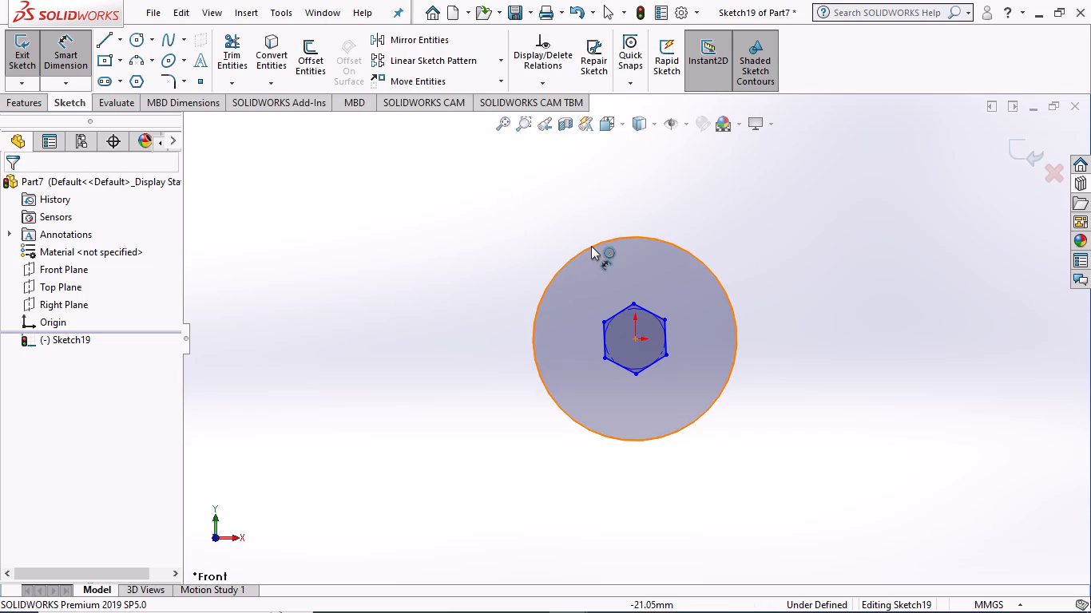
pyautogui.click(593, 239)
pyautogui.click(593, 246)
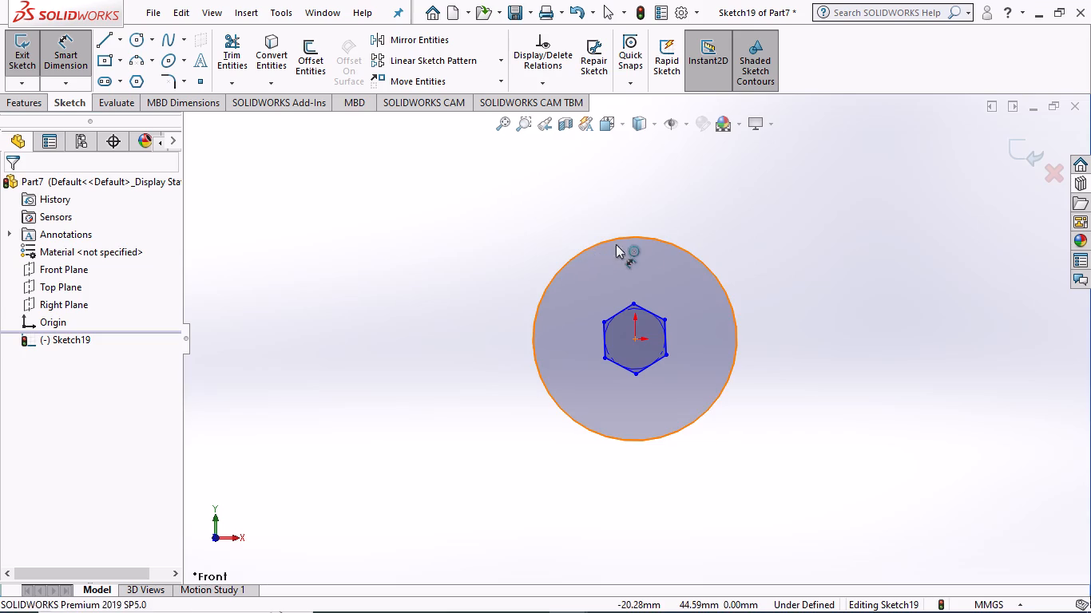
pyautogui.click(721, 217)
pyautogui.press('Escape')
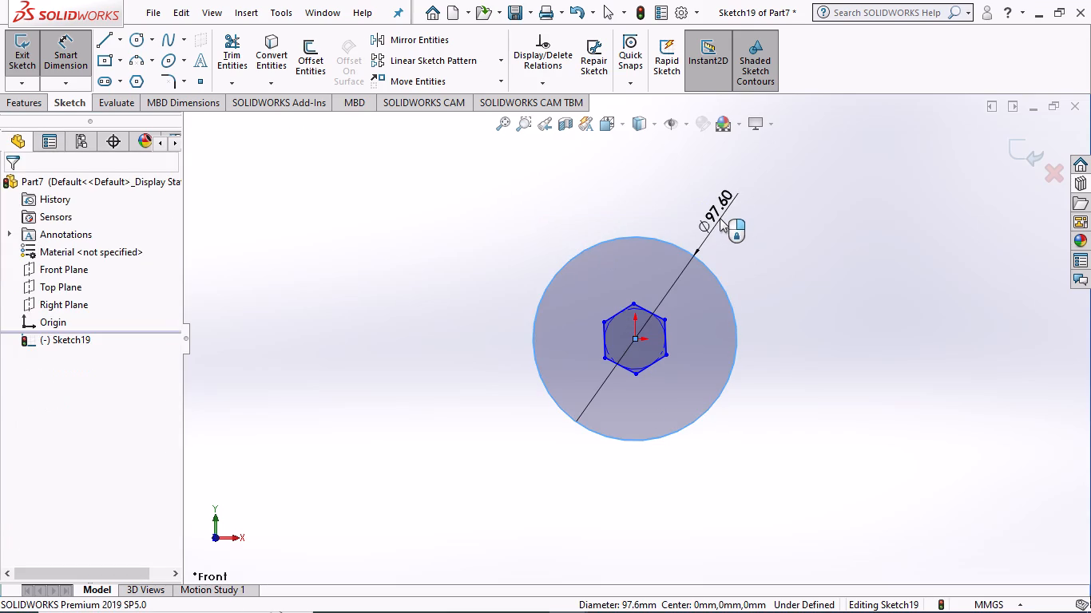
pyautogui.press('Escape')
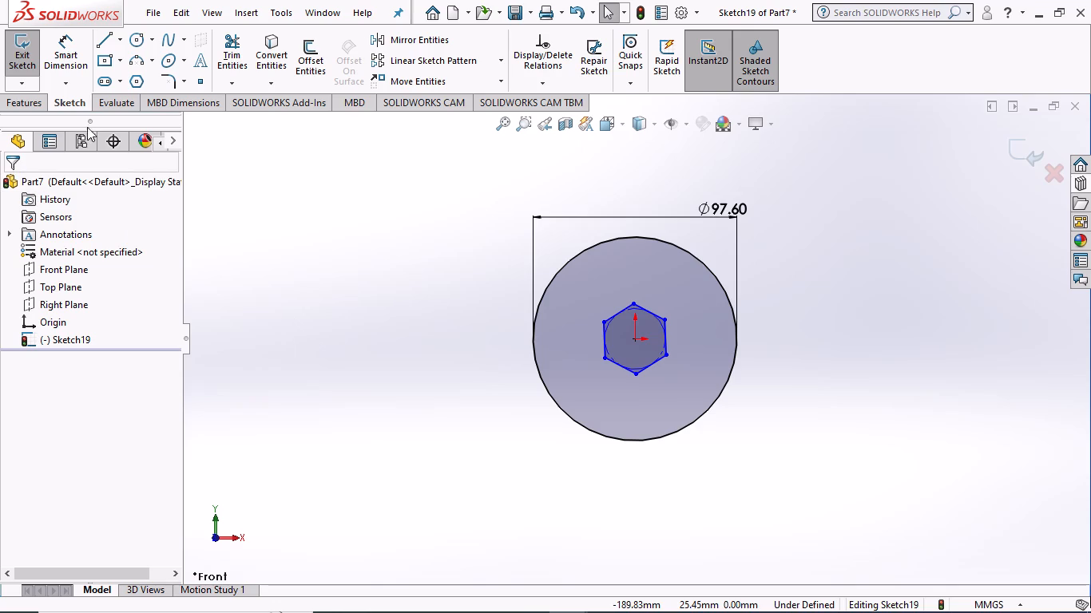
# Dimension the vertical distance between the hexagon's top and bottom vertices, keeping the drawn value.
pyautogui.click(53, 45)
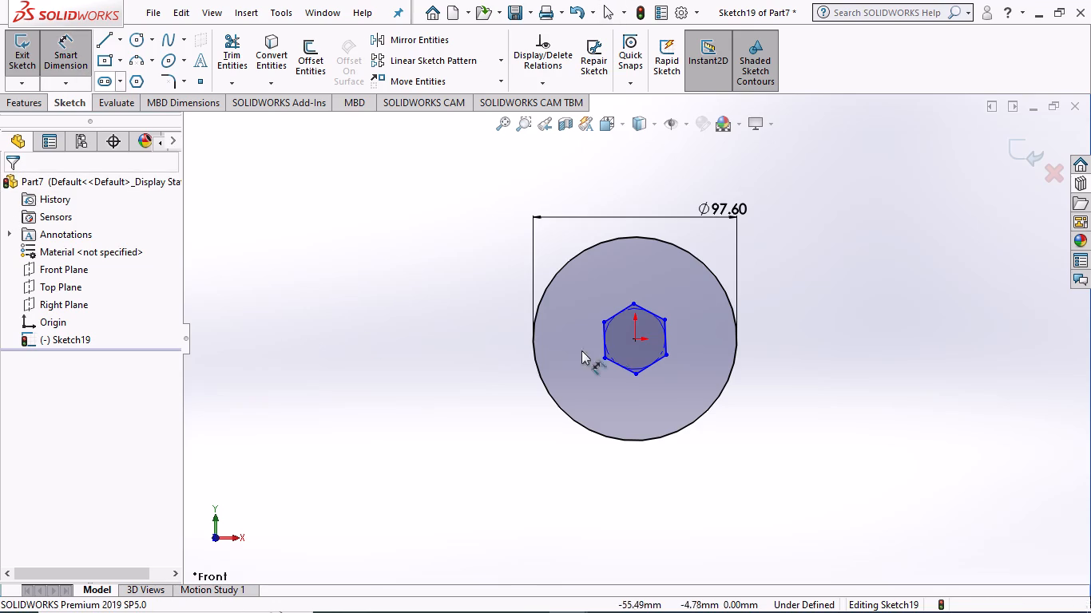
pyautogui.click(632, 303)
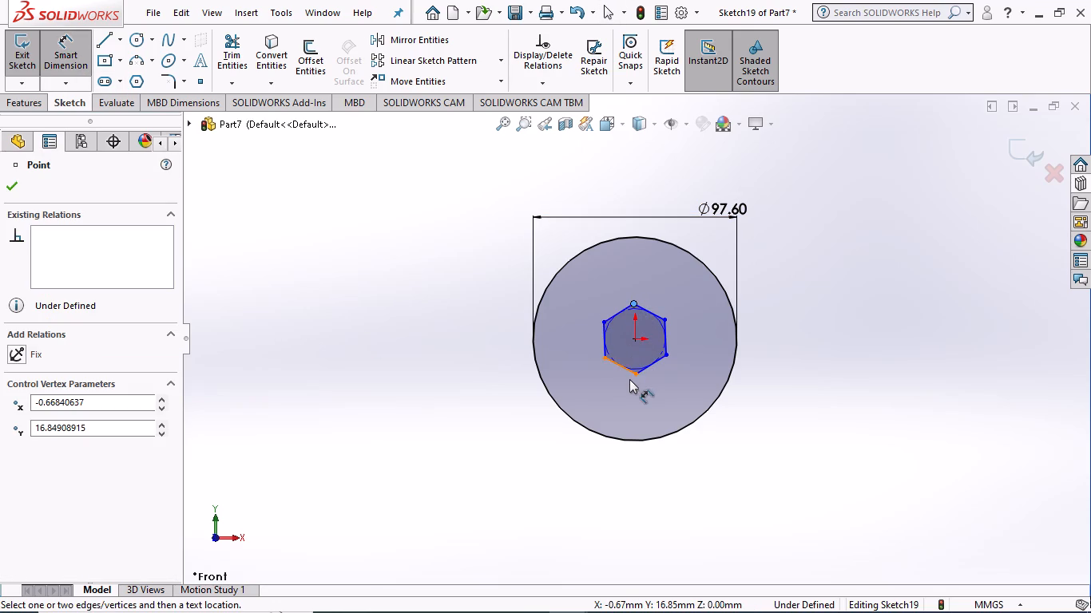
pyautogui.click(633, 373)
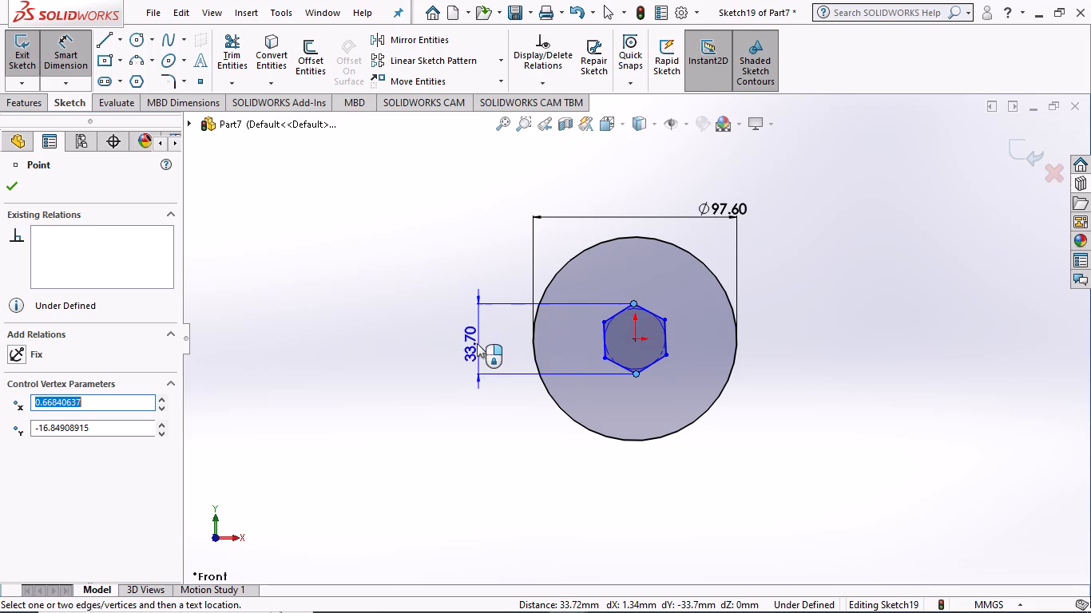
pyautogui.click(428, 321)
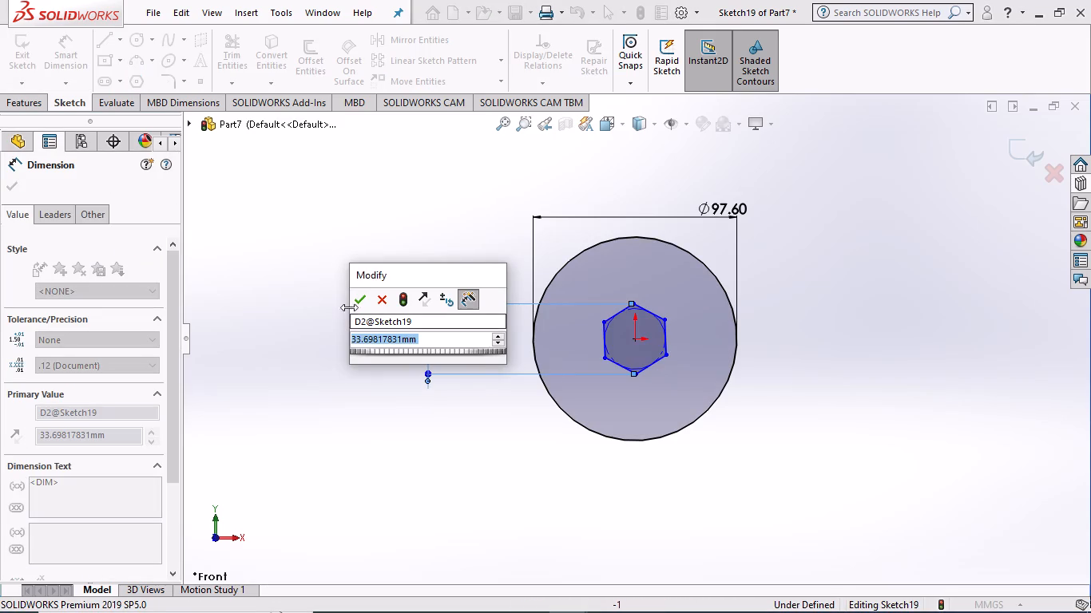
pyautogui.click(355, 298)
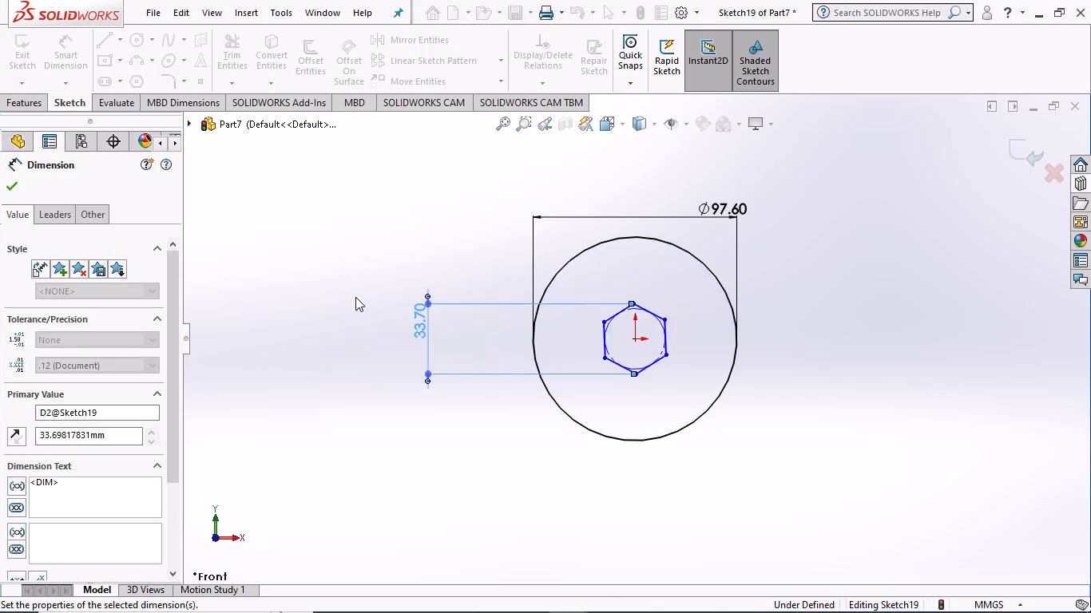
pyautogui.click(367, 278)
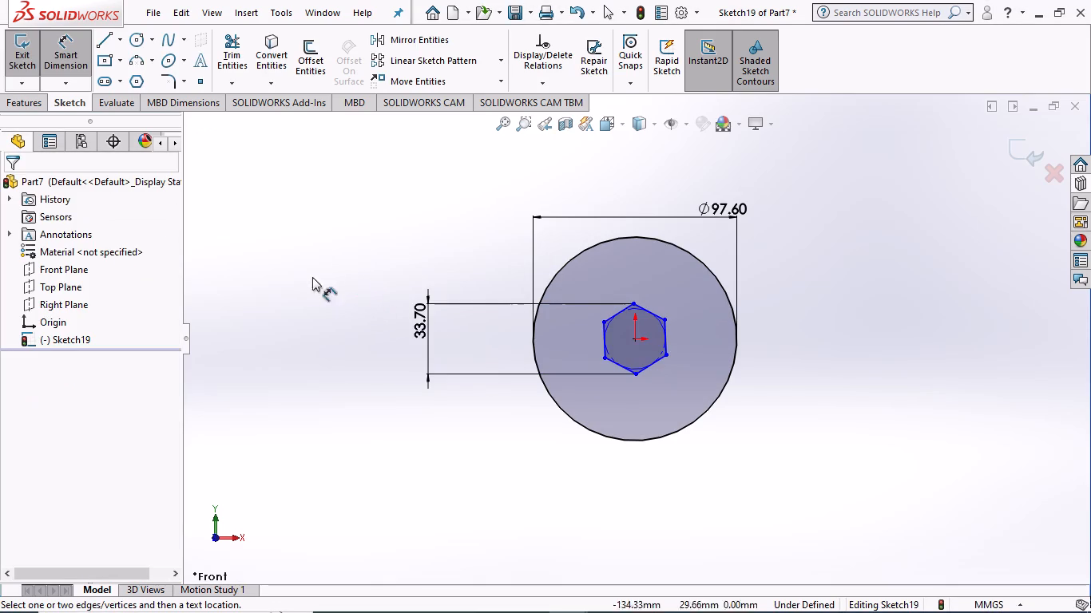
# Dimension the distance from the origin to the hexagon's near-vertical right side, keeping the drawn value.
pyautogui.click(635, 337)
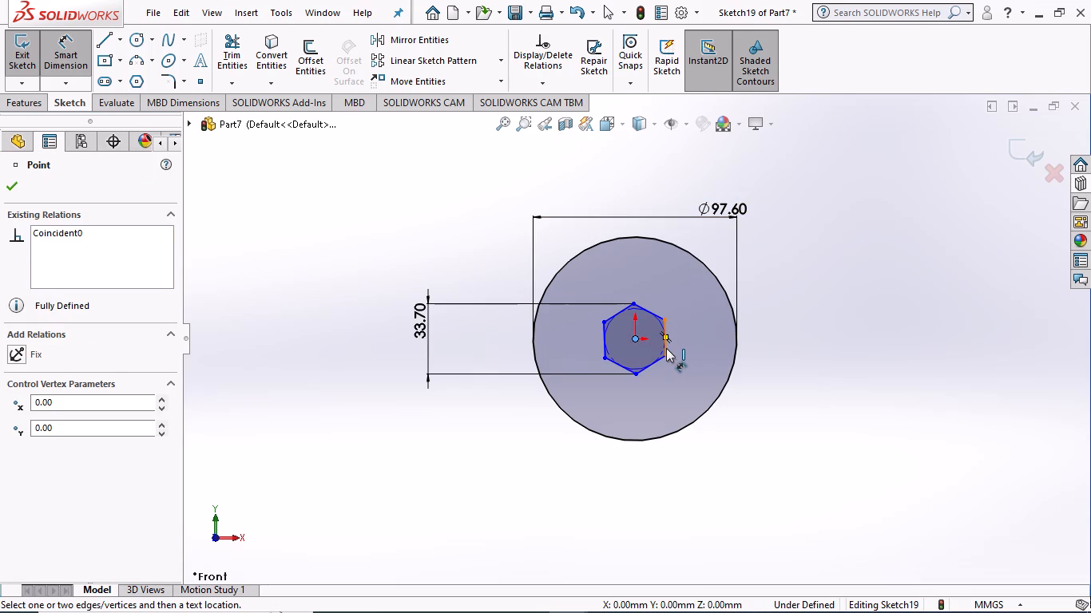
pyautogui.click(666, 348)
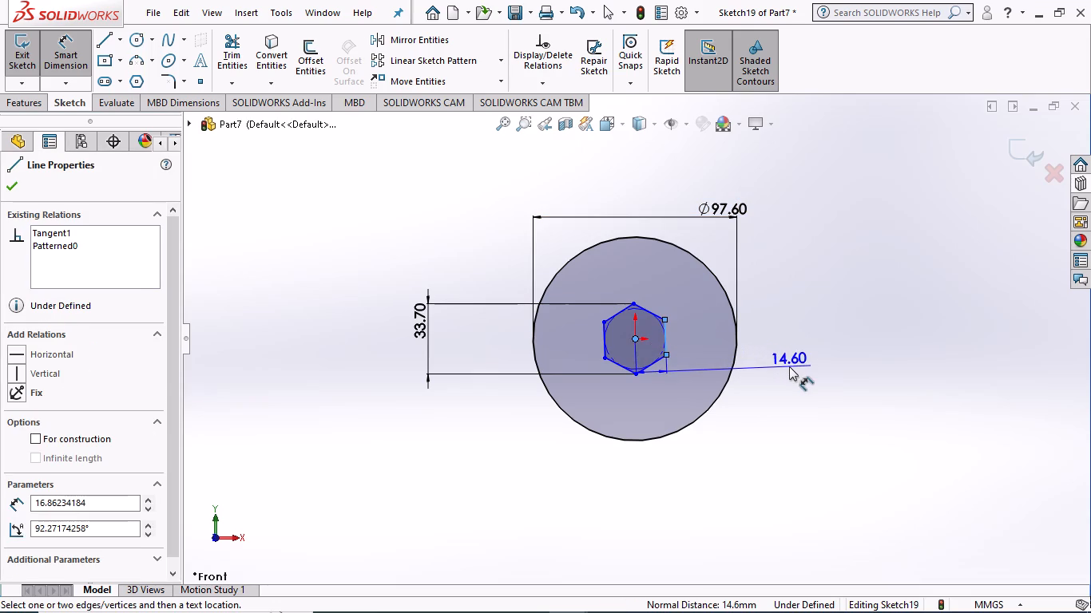
pyautogui.click(790, 366)
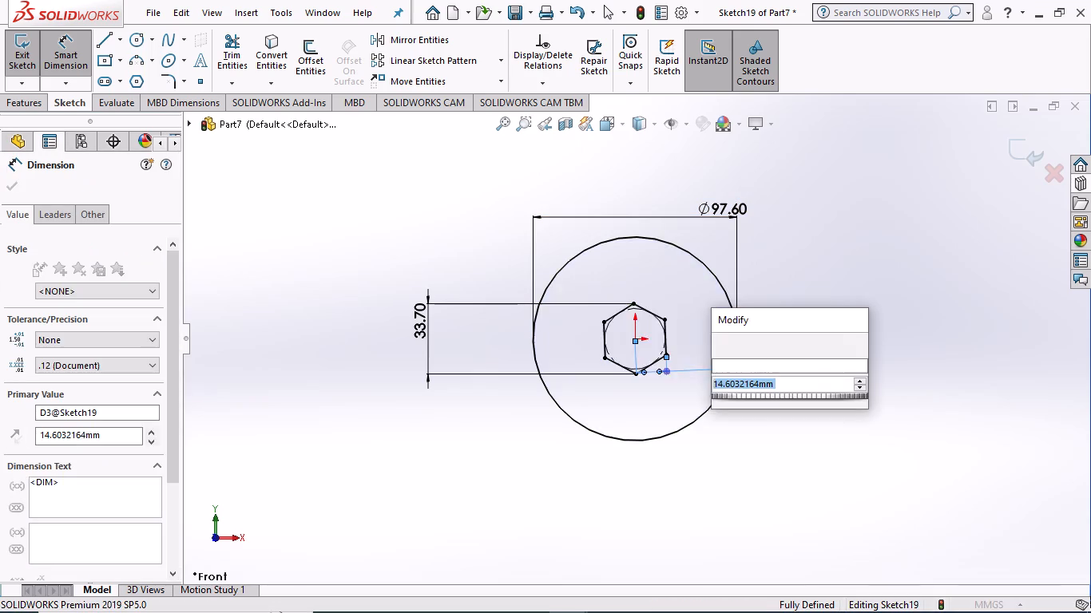
pyautogui.click(712, 339)
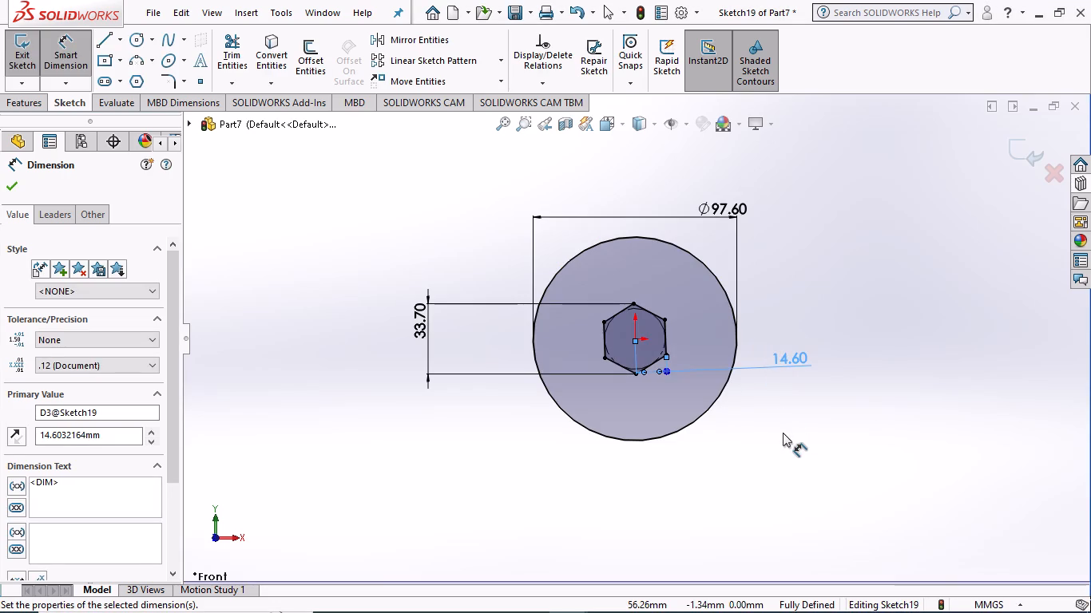
pyautogui.click(783, 433)
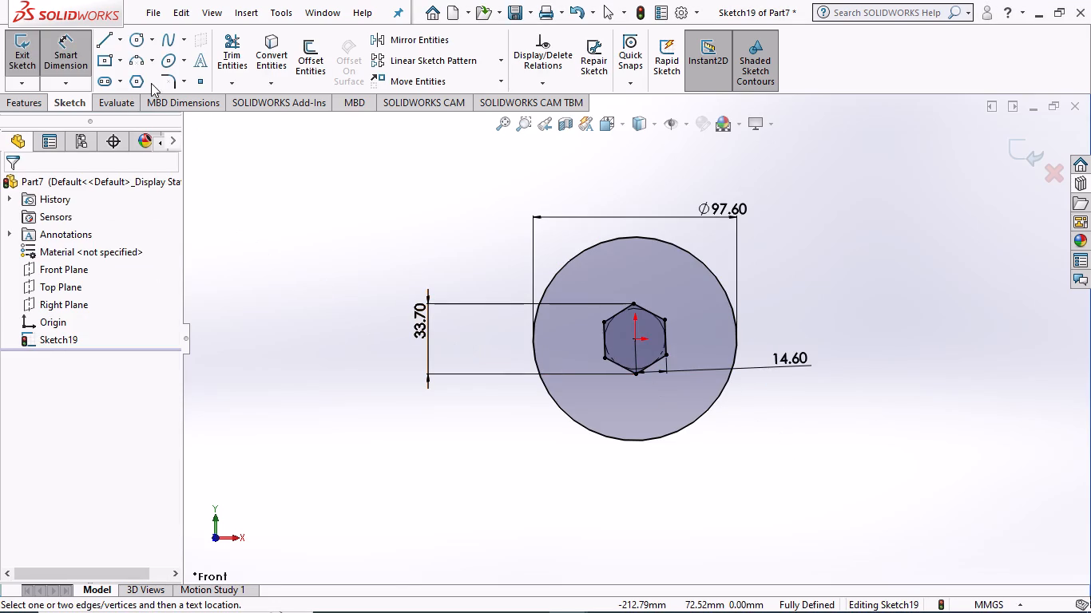
pyautogui.click(61, 60)
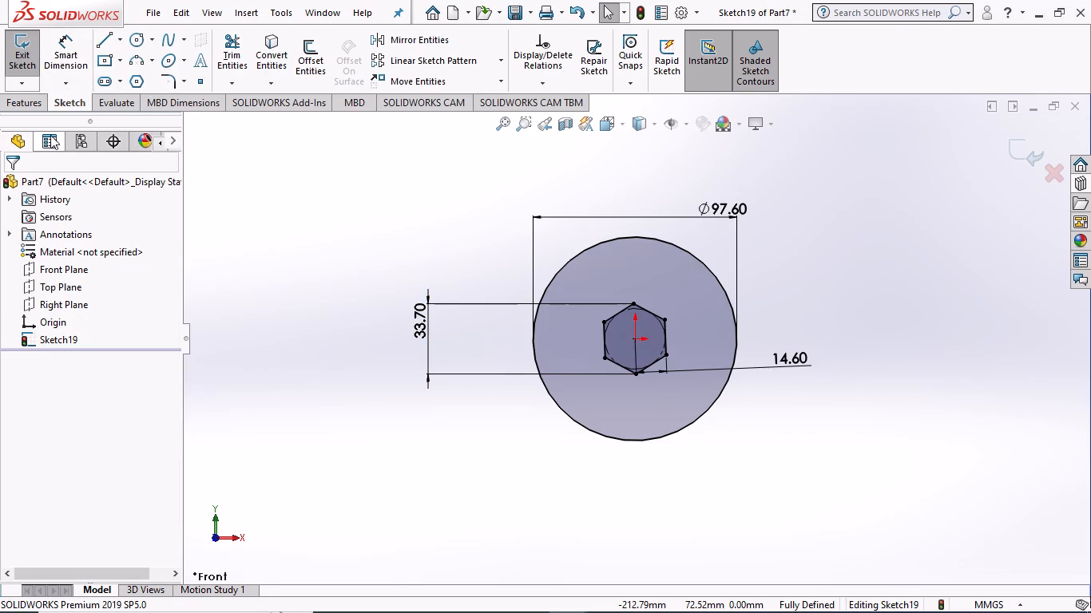
# Extrude the circle-and-hexagon sketch as a blind boss 101 mm deep.
pyautogui.click(27, 100)
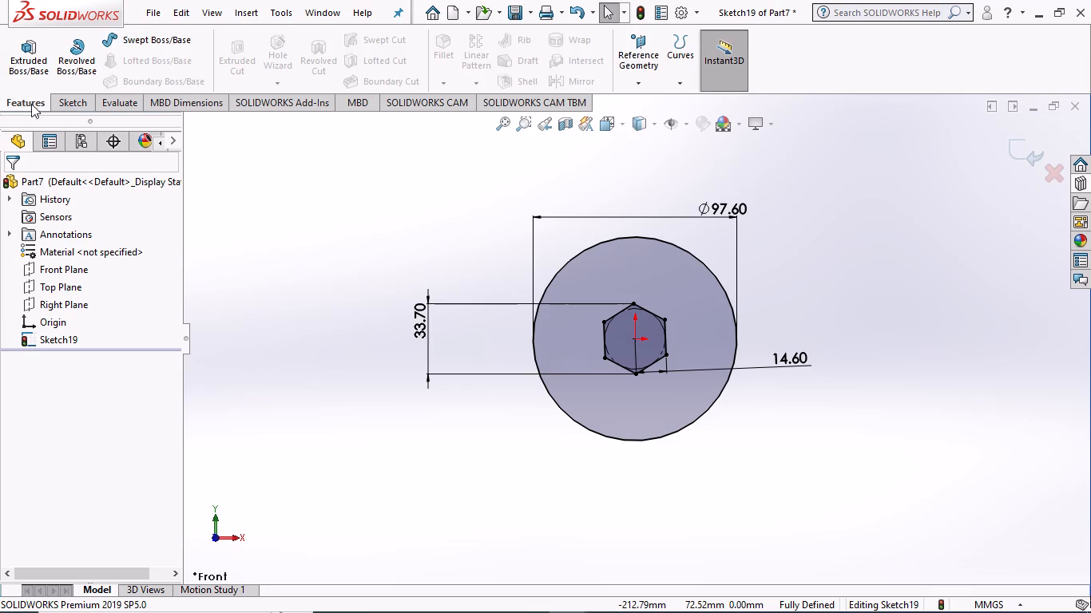
pyautogui.click(17, 58)
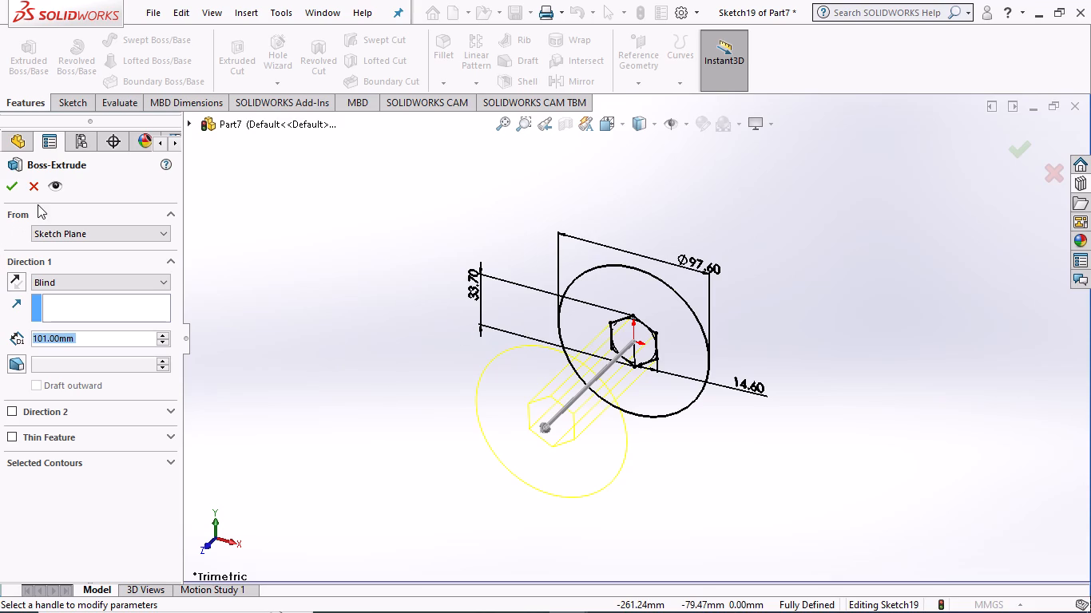
pyautogui.click(8, 184)
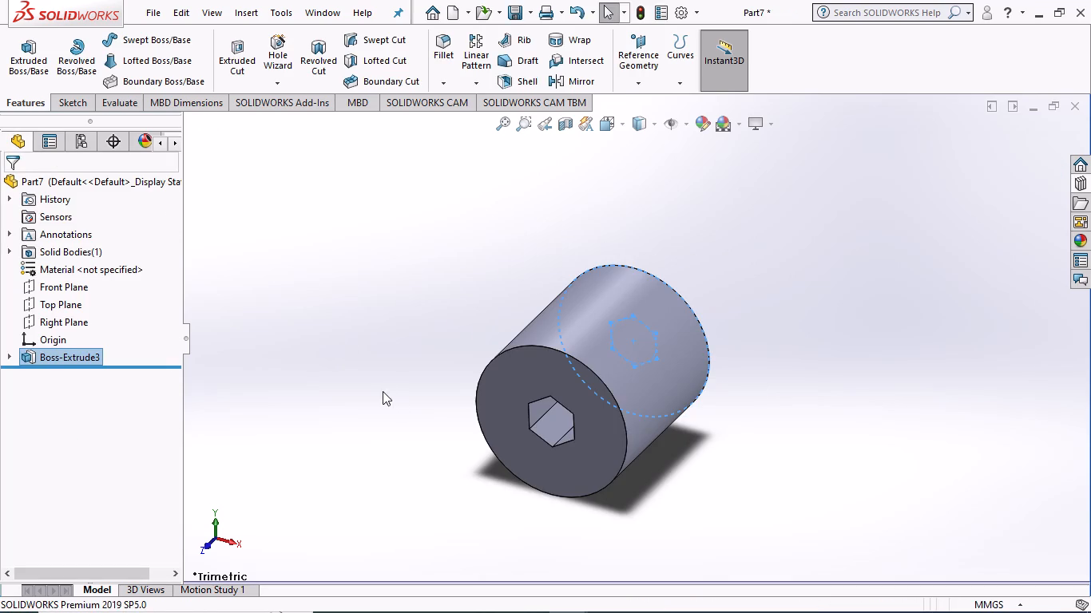
# Examine the extruded cylinder and its hexagonal through hole from several angles.
pyautogui.moveTo(478, 500); pyautogui.dragTo(559, 448, button='middle')
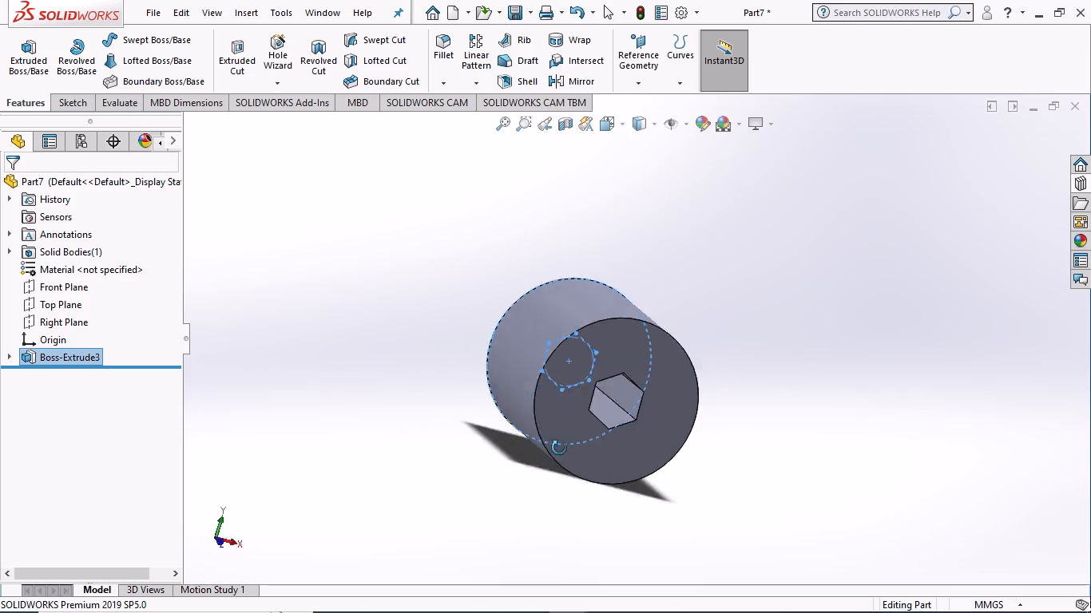
pyautogui.moveTo(559, 448); pyautogui.dragTo(433, 477, button='middle')
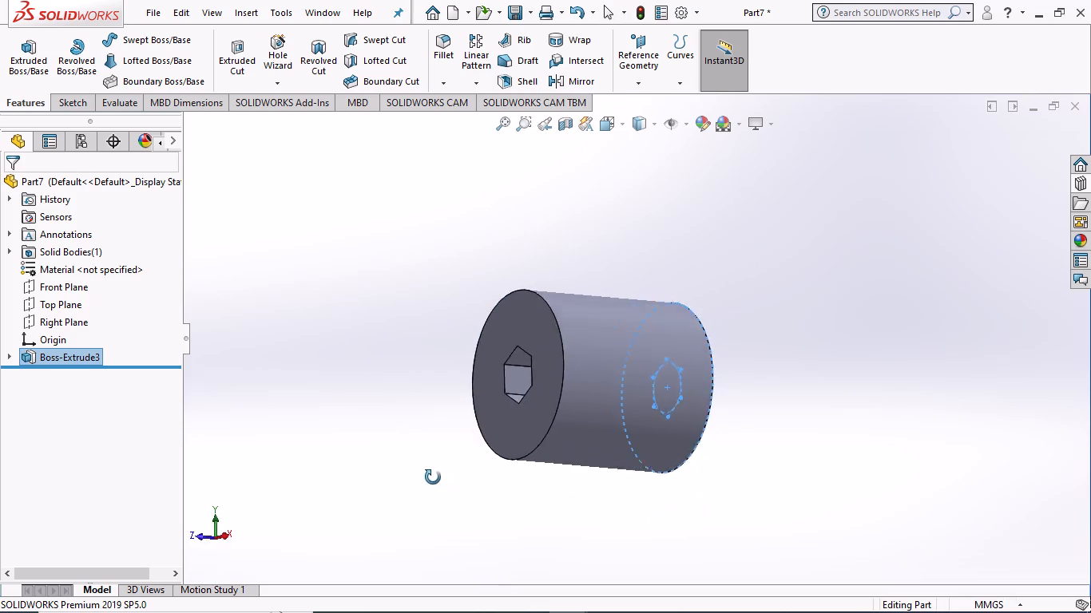
pyautogui.moveTo(433, 477); pyautogui.dragTo(515, 488, button='middle')
pyautogui.scroll(-1, 509, 461)
pyautogui.click(517, 464)
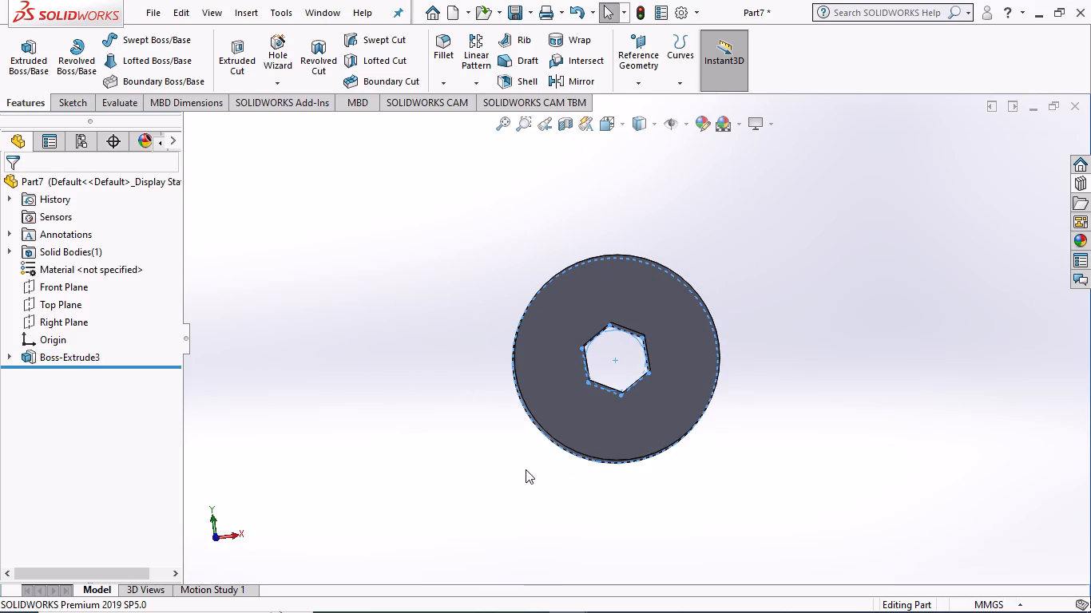
pyautogui.moveTo(526, 469); pyautogui.dragTo(303, 448, button='middle')
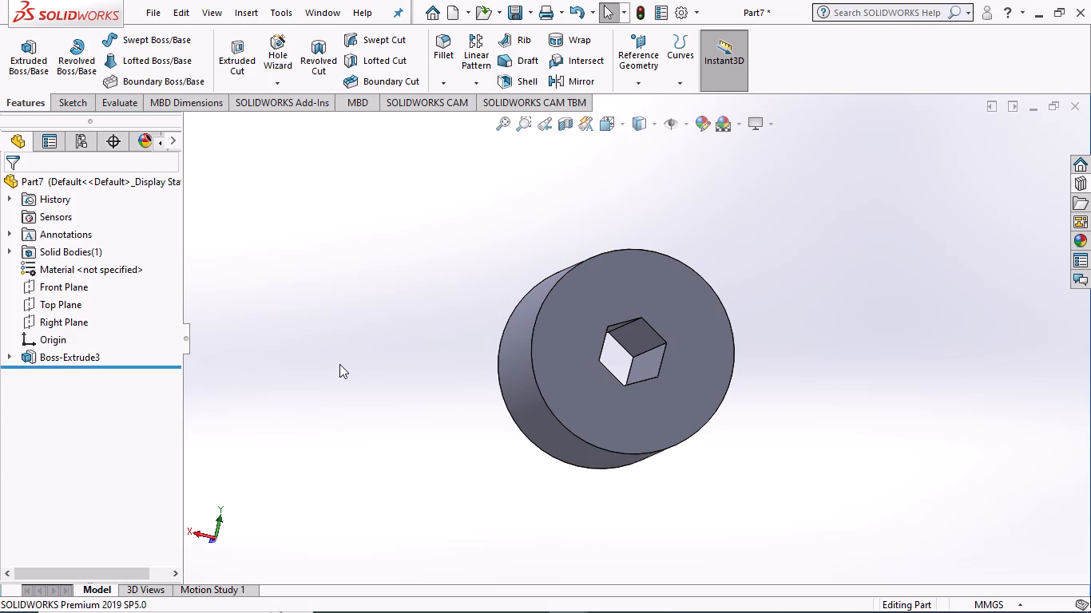
pyautogui.moveTo(339, 364); pyautogui.dragTo(681, 441, button='middle')
pyautogui.scroll(-1, 454, 354)
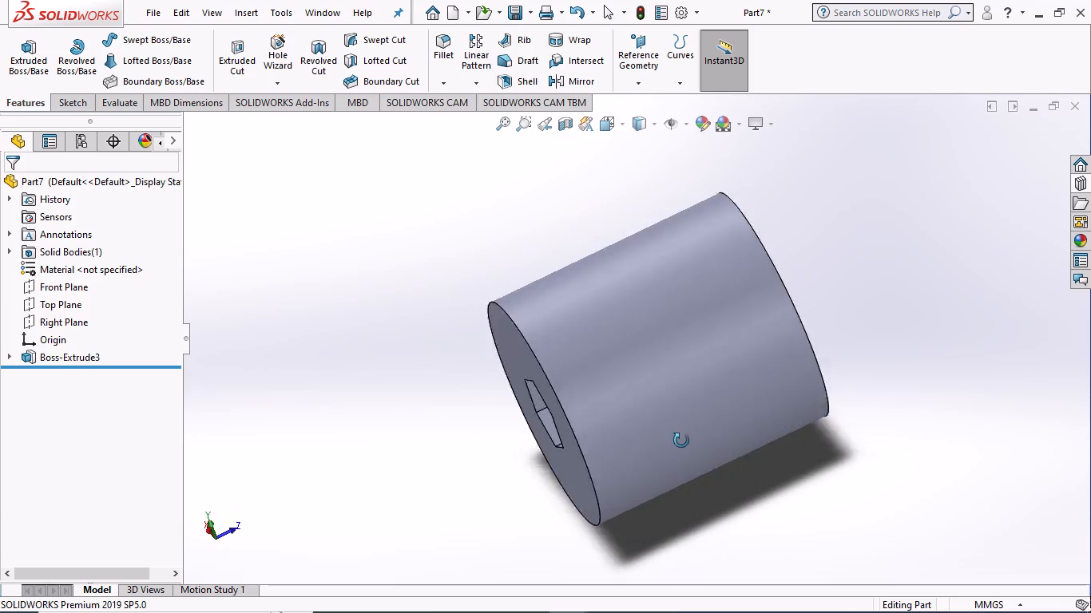
pyautogui.moveTo(681, 441); pyautogui.dragTo(680, 441, button='middle')
pyautogui.scroll(1, 682, 439)
pyautogui.moveTo(692, 433); pyautogui.dragTo(530, 461, button='middle')
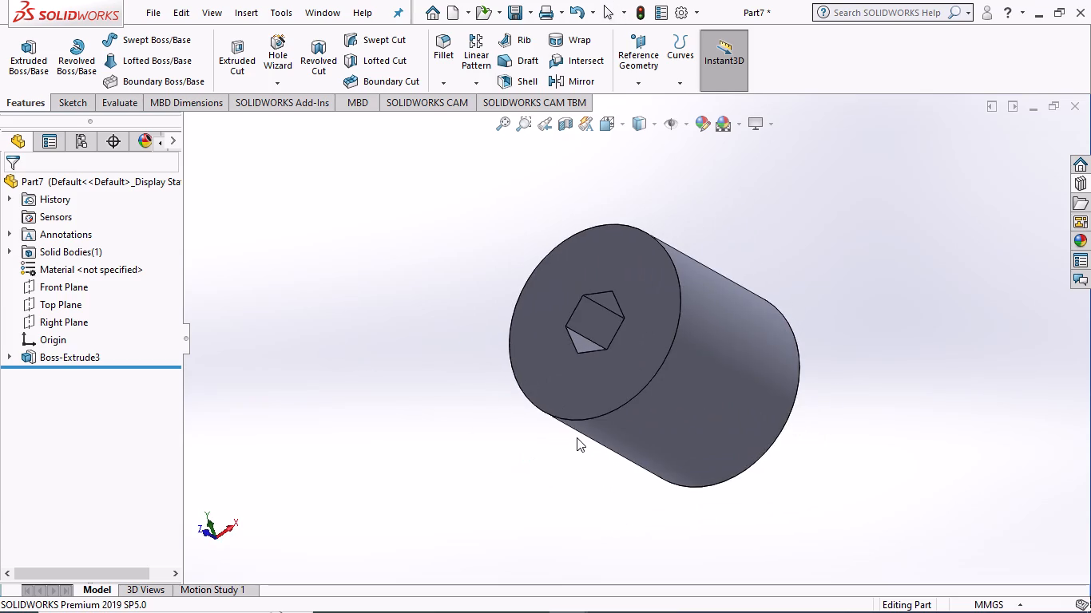
pyautogui.scroll(-1, 577, 437)
pyautogui.scroll(3, 577, 437)
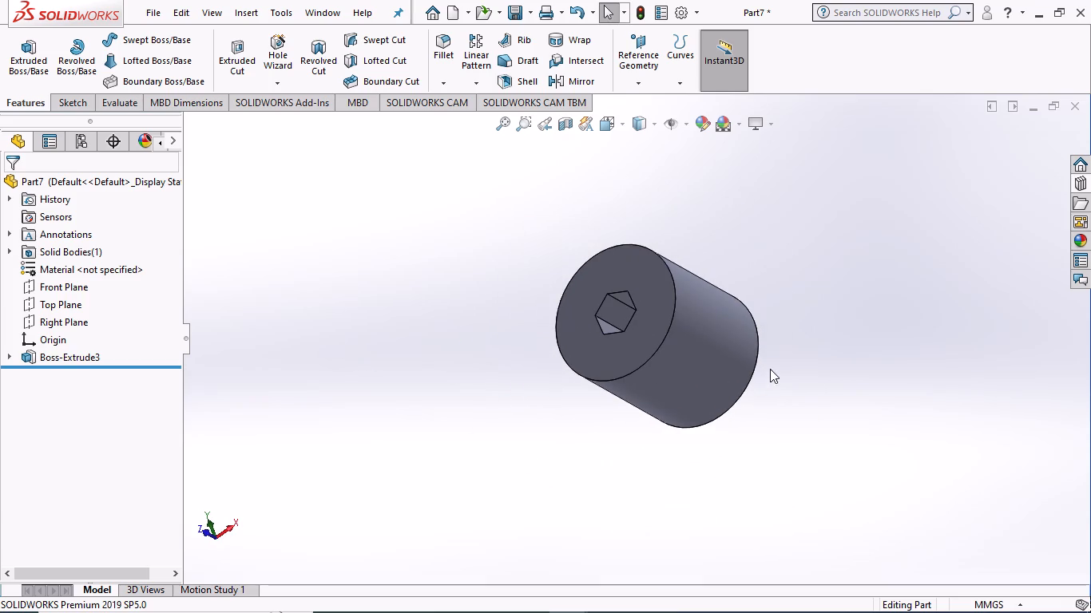
pyautogui.middleClick(760, 22)
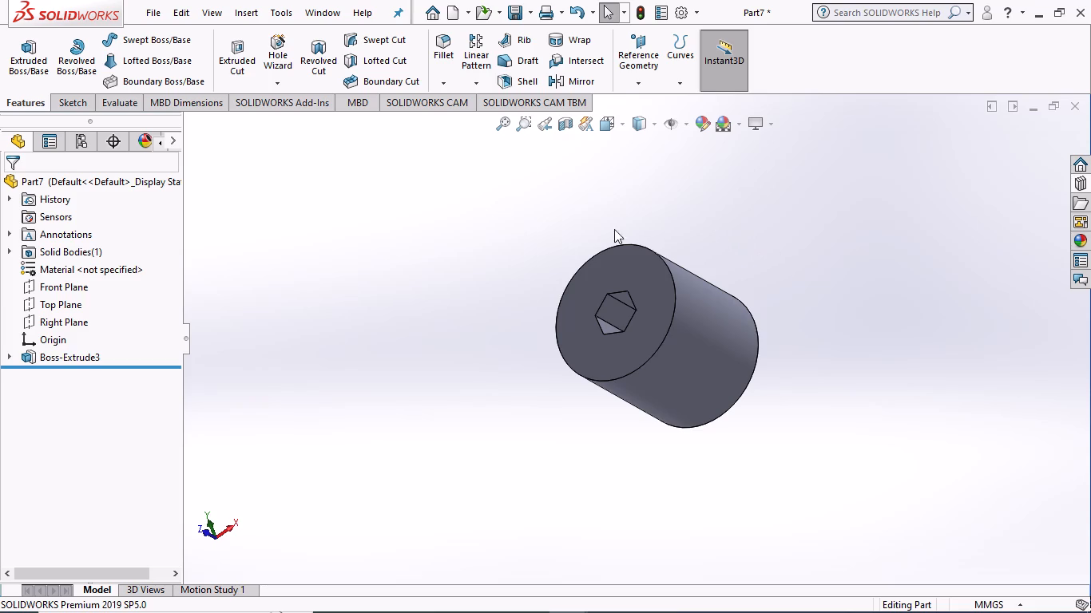
pyautogui.moveTo(569, 198); pyautogui.dragTo(746, 251, button='middle')
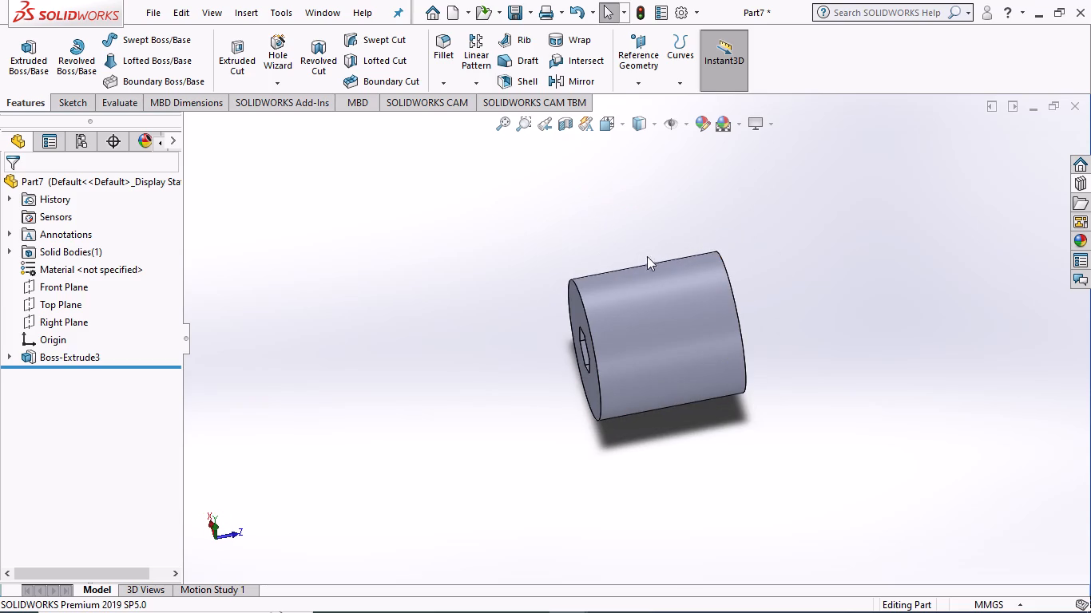
pyautogui.moveTo(500, 235); pyautogui.dragTo(677, 205)
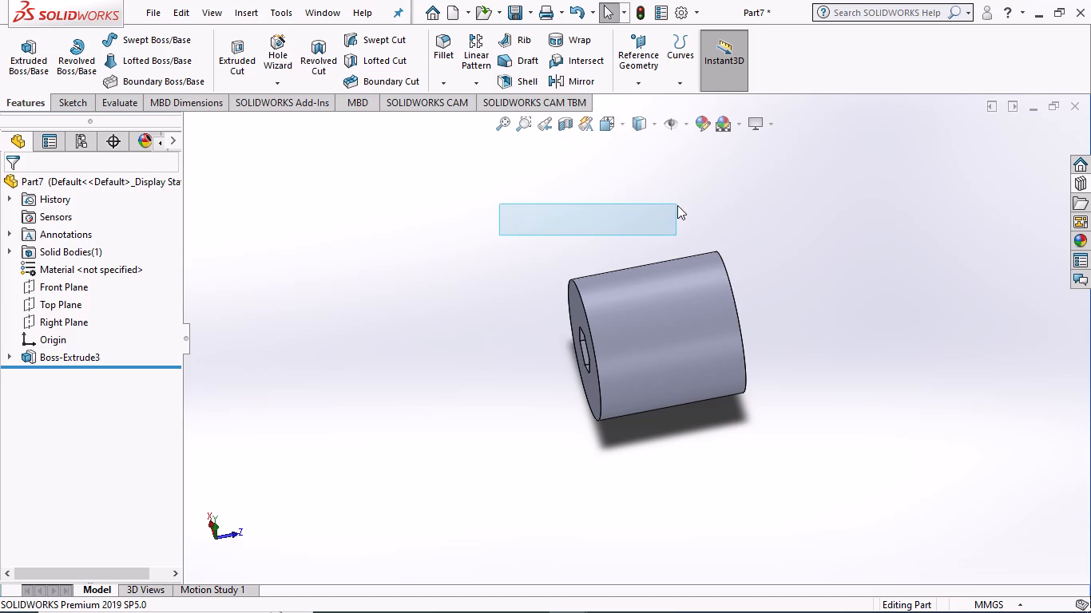
# Delete the extruded cylinder feature with the hexagonal hole, keeping its sketch.
pyautogui.moveTo(677, 205); pyautogui.dragTo(812, 487)
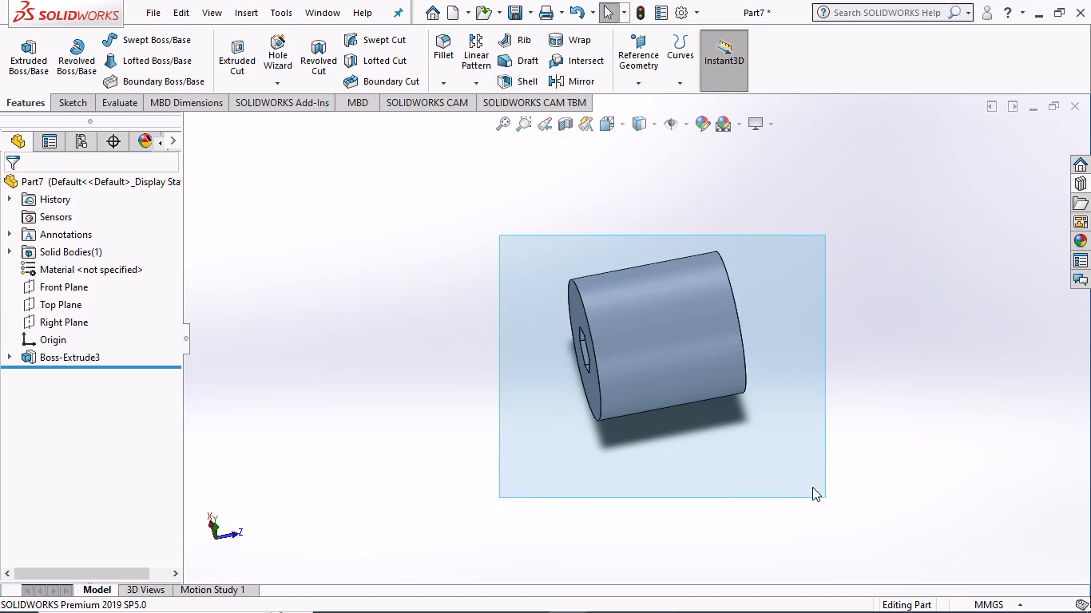
pyautogui.moveTo(812, 487); pyautogui.dragTo(799, 463)
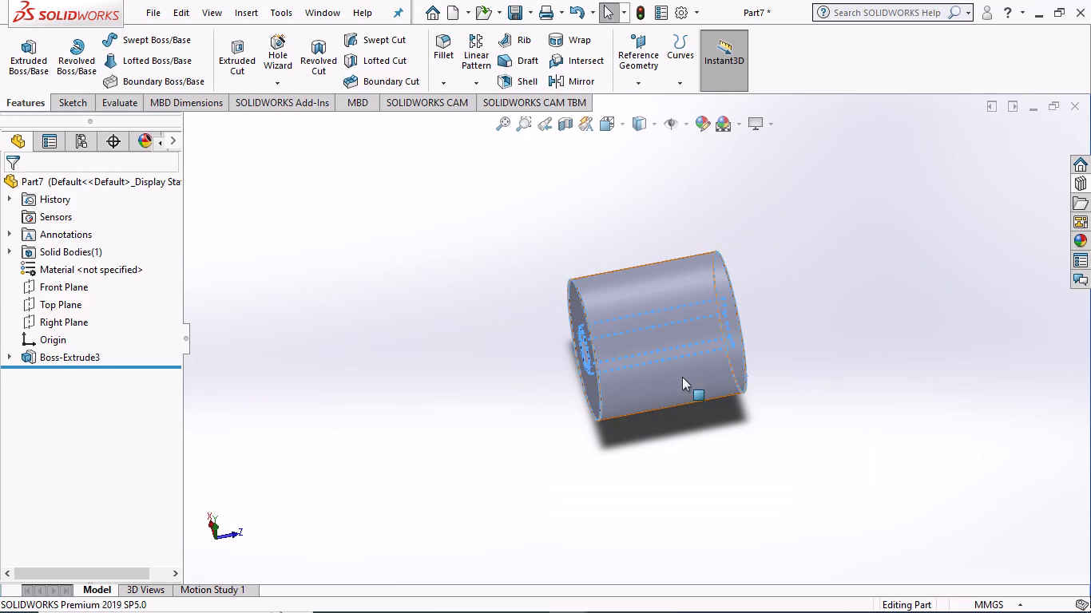
pyautogui.rightClick(677, 364)
pyautogui.click(720, 455)
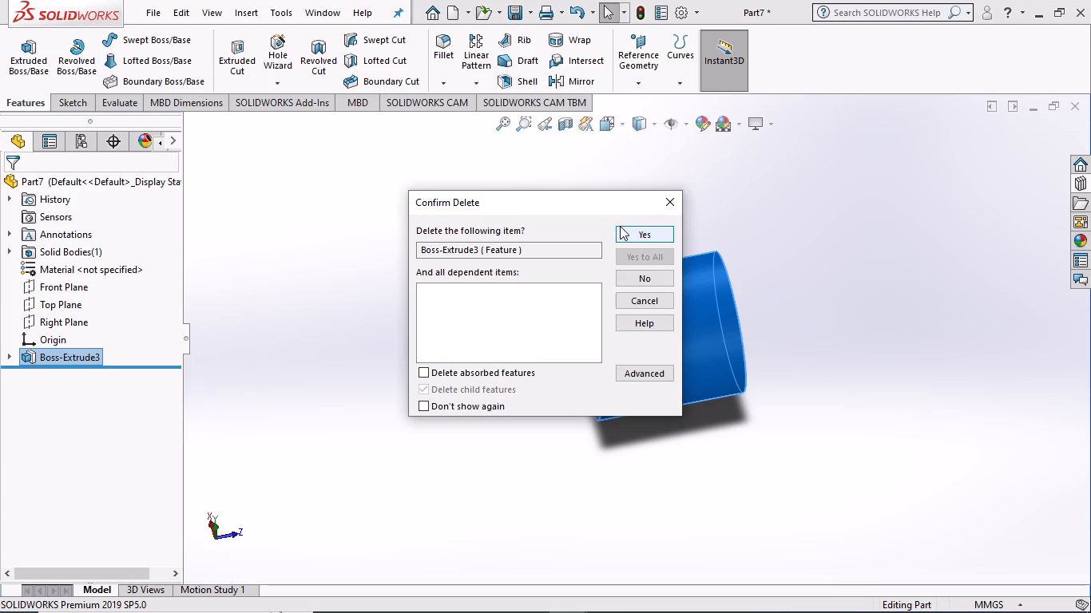
pyautogui.click(620, 226)
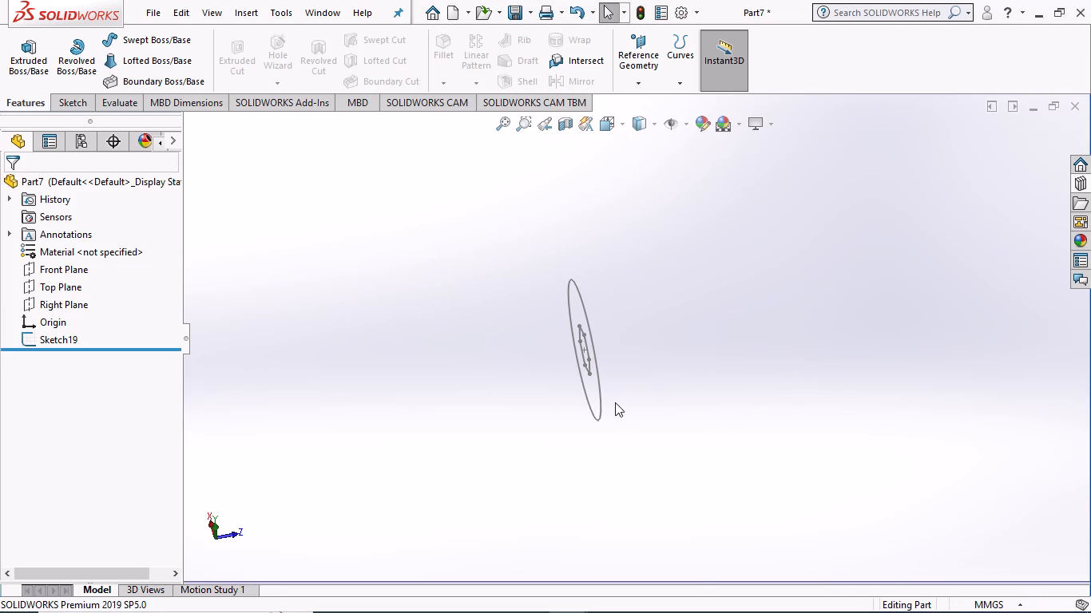
# Delete the leftover circle-and-hexagon sketch from the part.
pyautogui.scroll(-2, 565, 399)
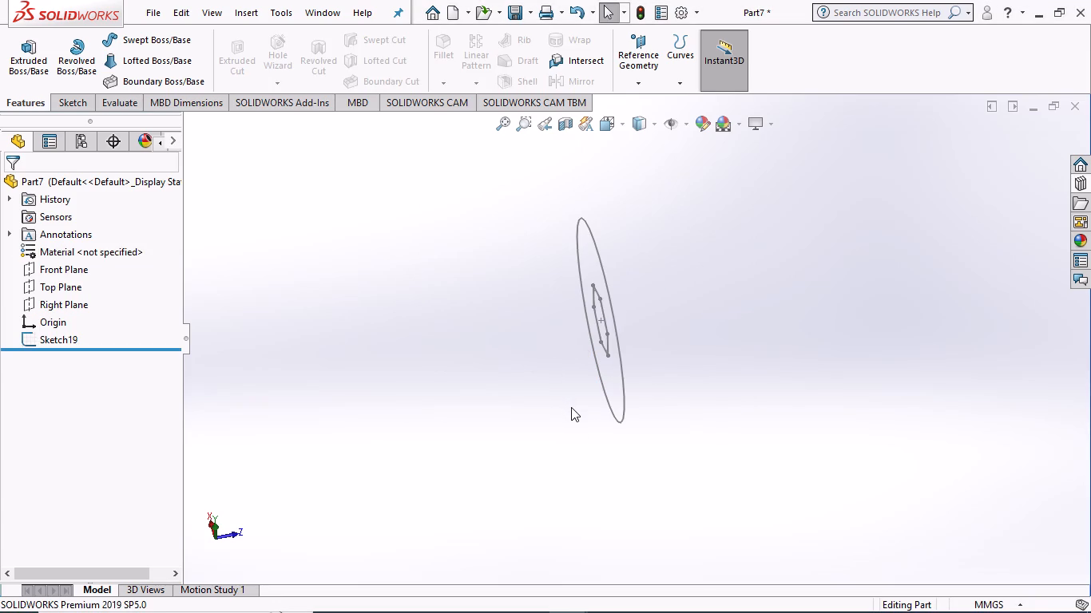
pyautogui.click(602, 330)
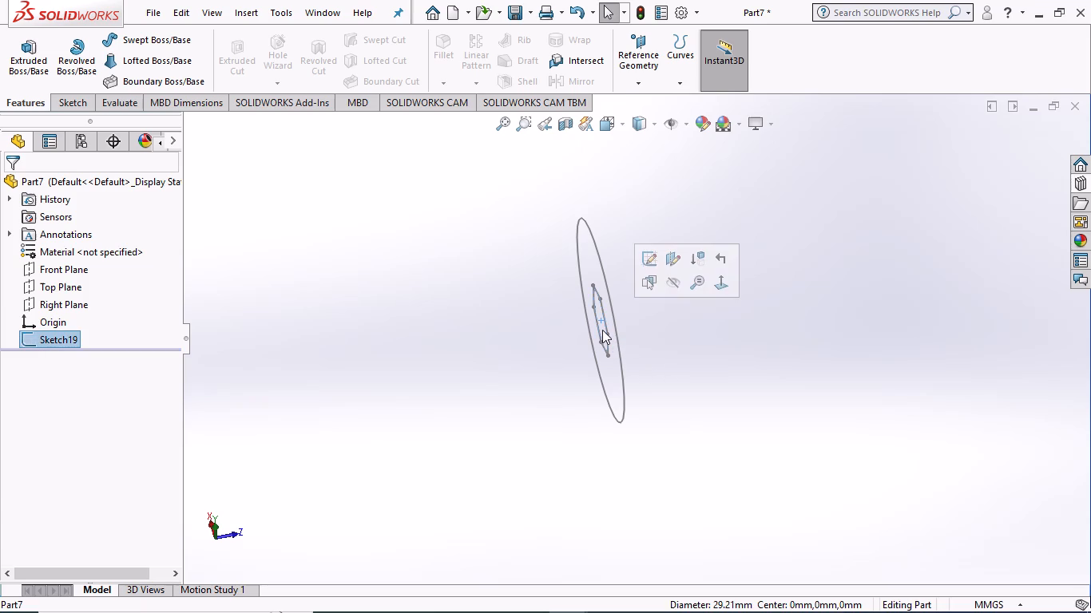
pyautogui.rightClick(601, 330)
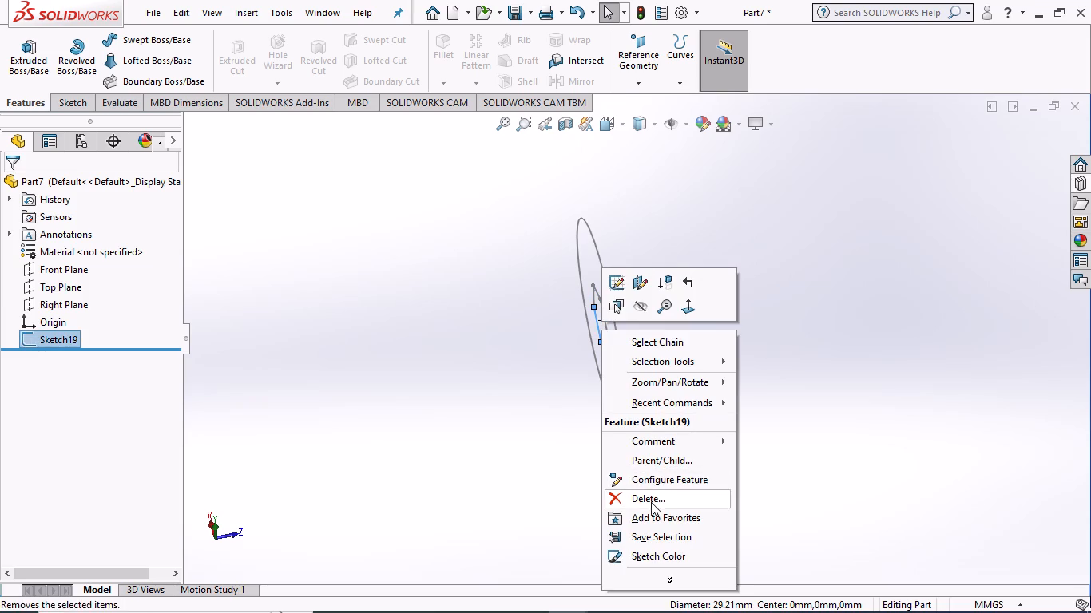
pyautogui.click(632, 496)
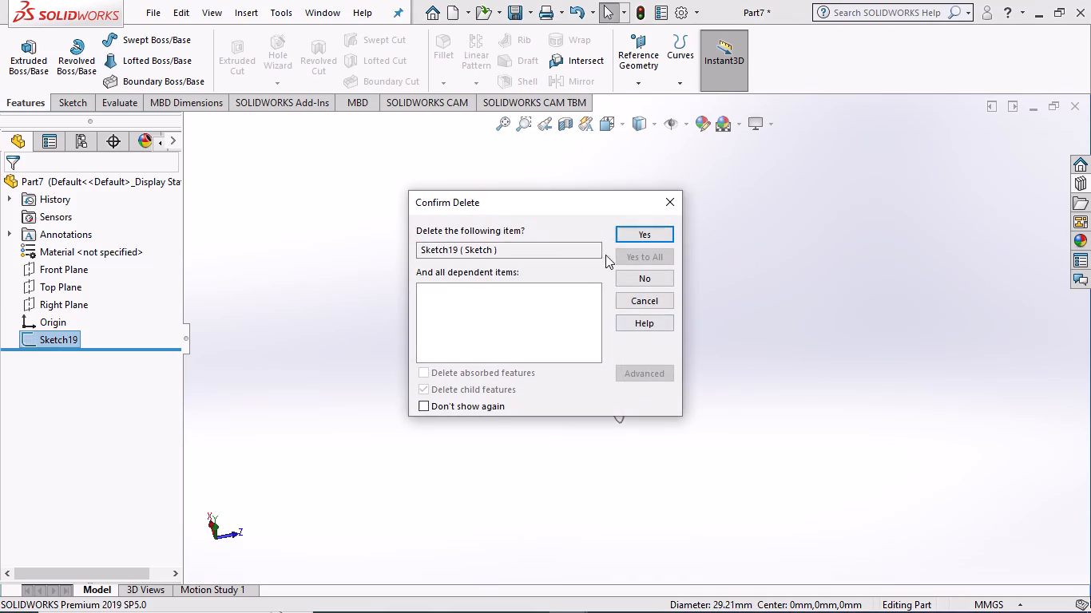
pyautogui.click(653, 228)
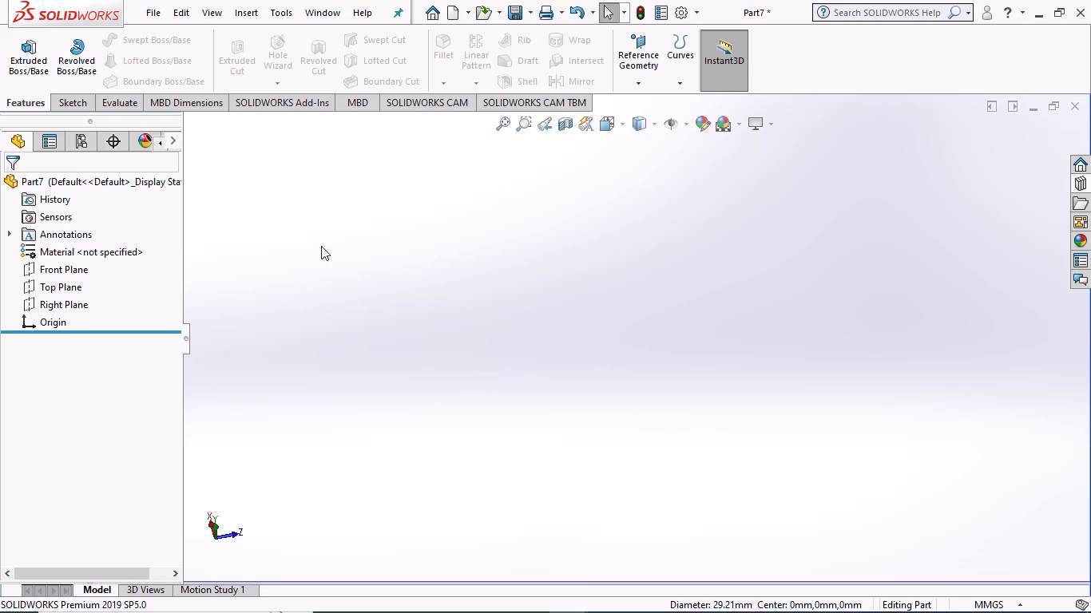
# Start a sketch on the Front Plane and draw a vertical centerline about 190 mm long through the origin.
pyautogui.click(37, 265)
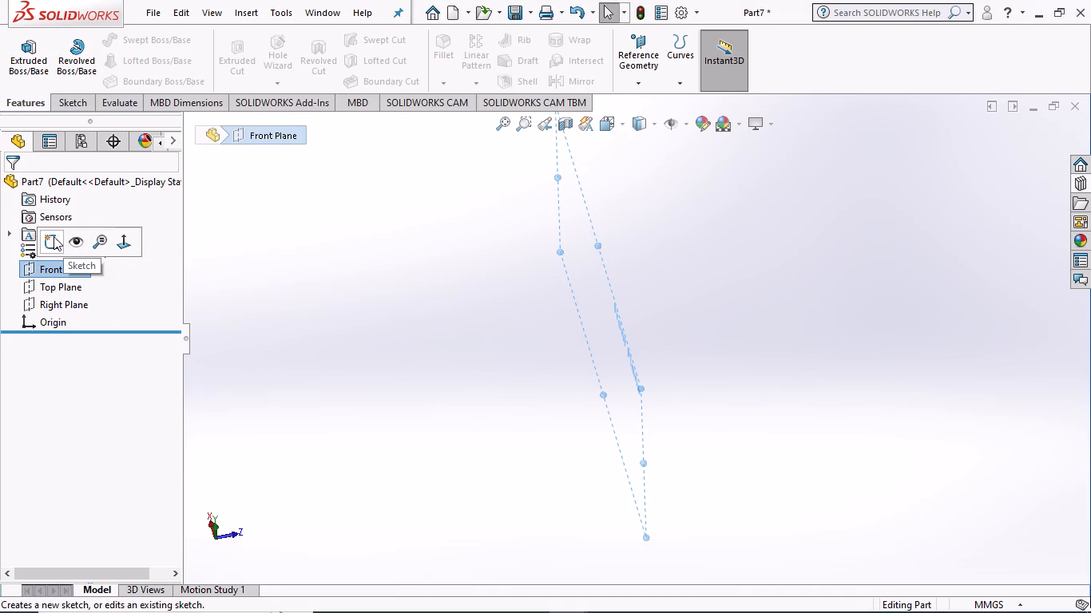
pyautogui.click(52, 235)
pyautogui.click(339, 200)
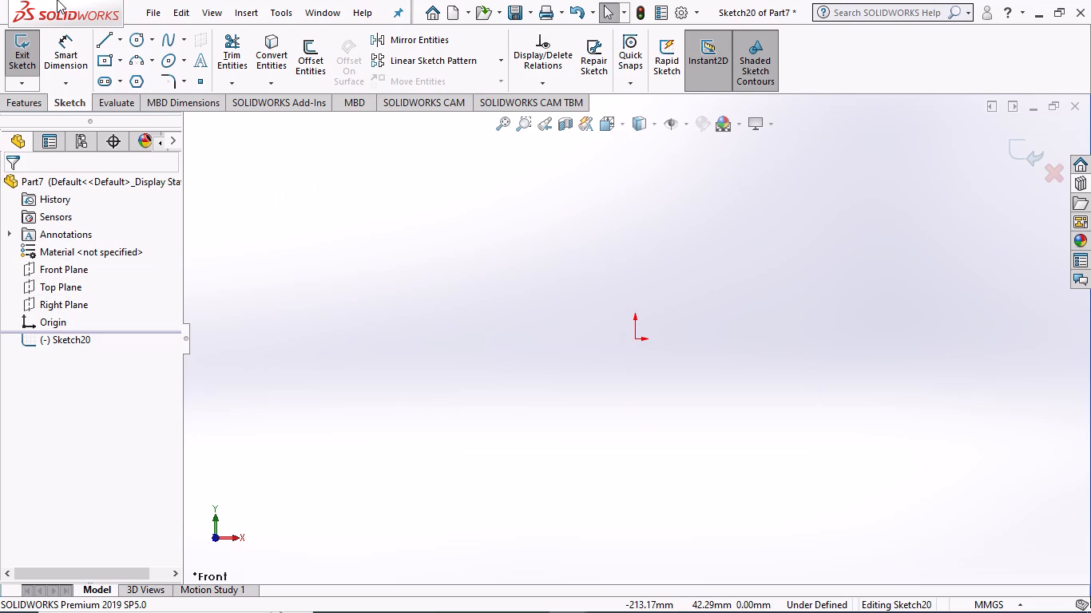
pyautogui.click(103, 34)
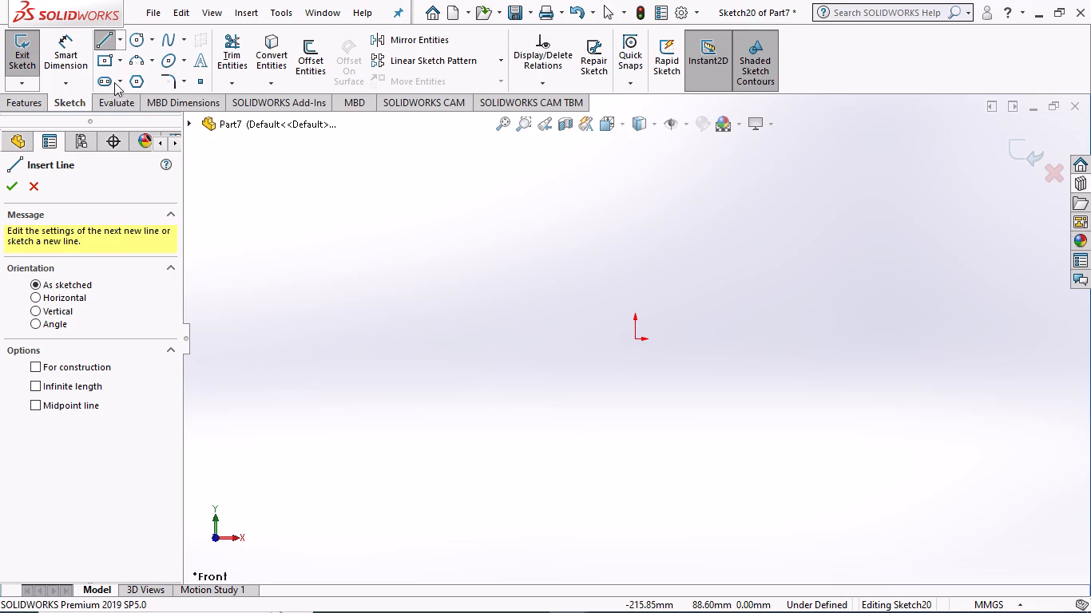
pyautogui.click(119, 40)
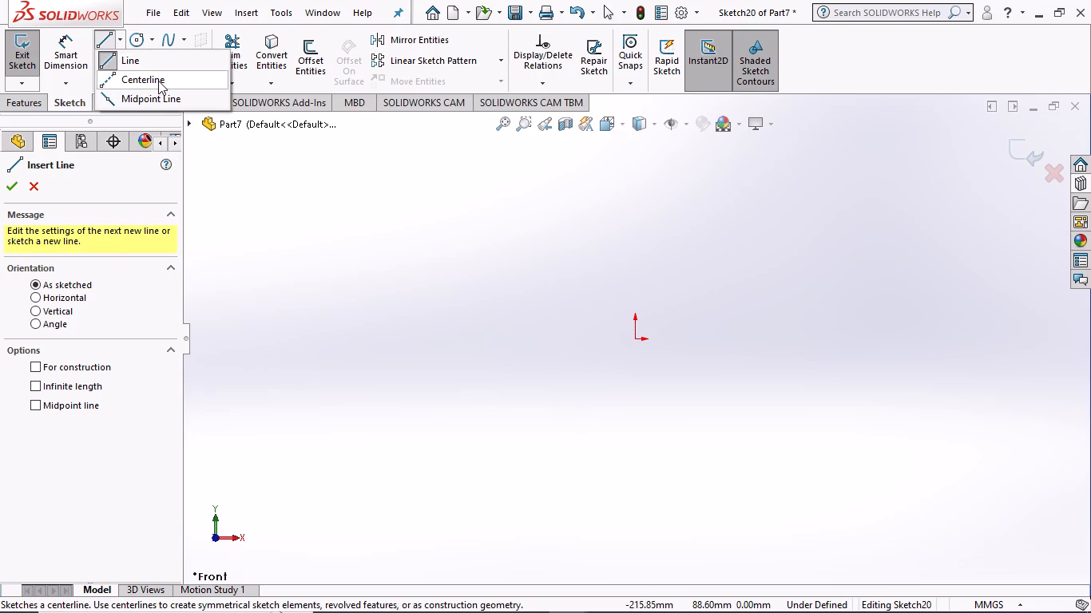
pyautogui.click(158, 81)
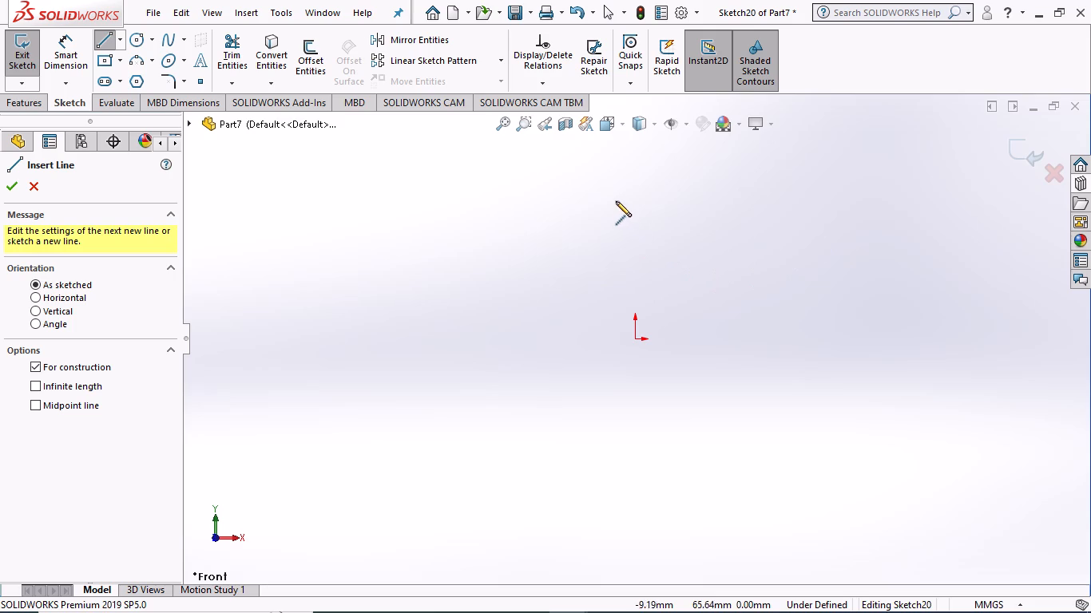
pyautogui.click(638, 140)
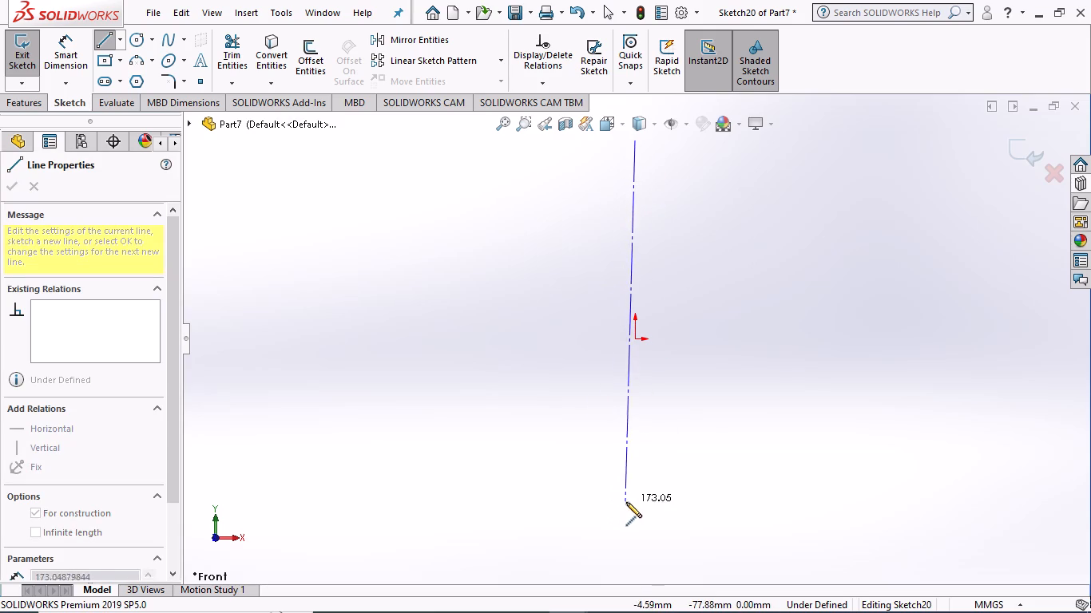
pyautogui.click(640, 544)
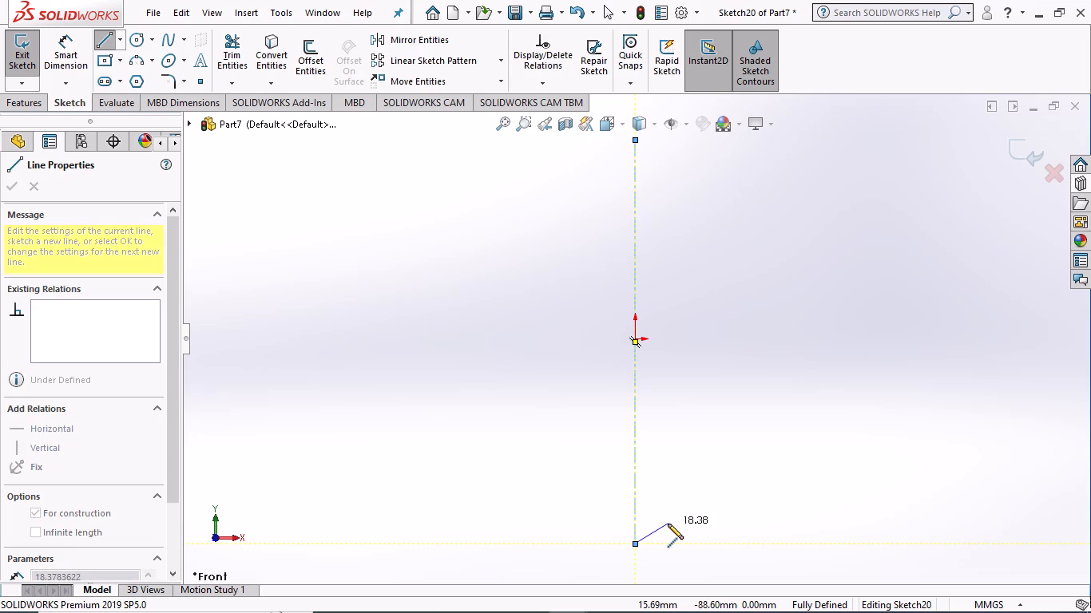
pyautogui.press('Escape')
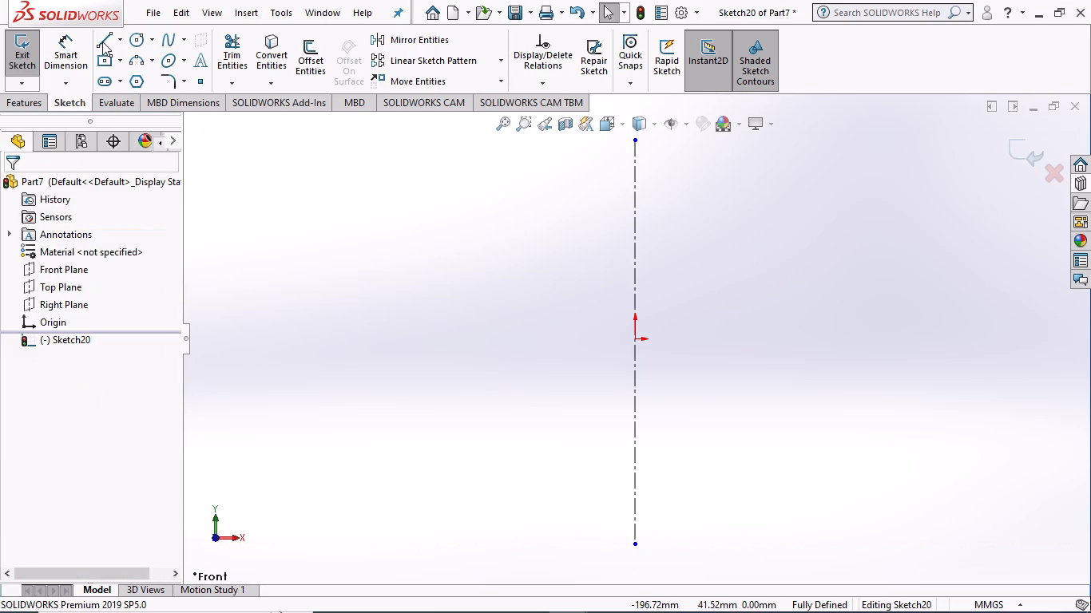
# Draw a horizontal centerline about 250 mm long through the origin, crossing the vertical centerline.
pyautogui.click(119, 37)
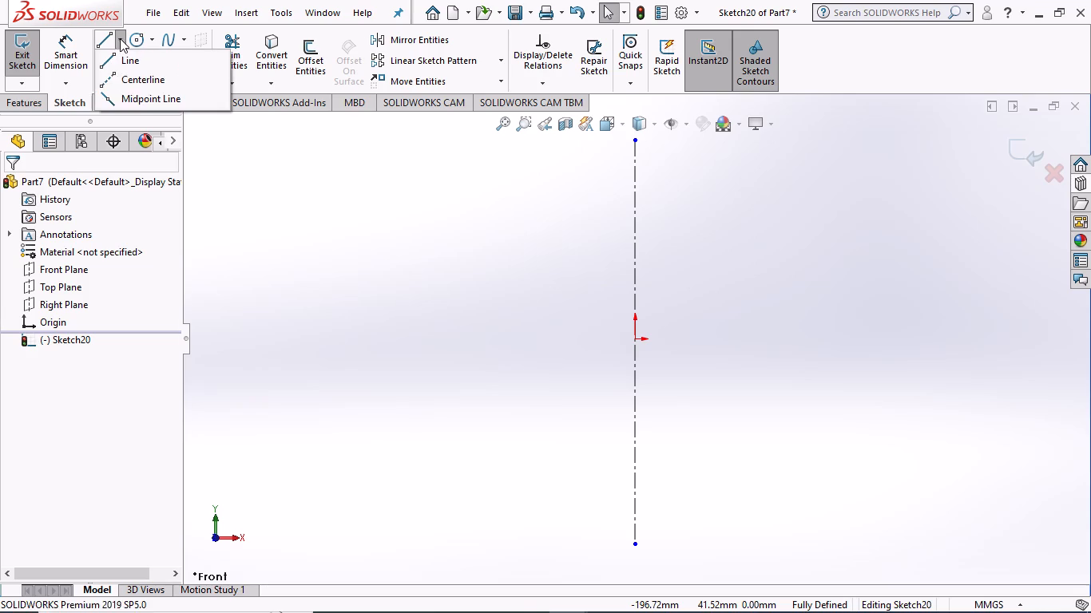
pyautogui.click(125, 84)
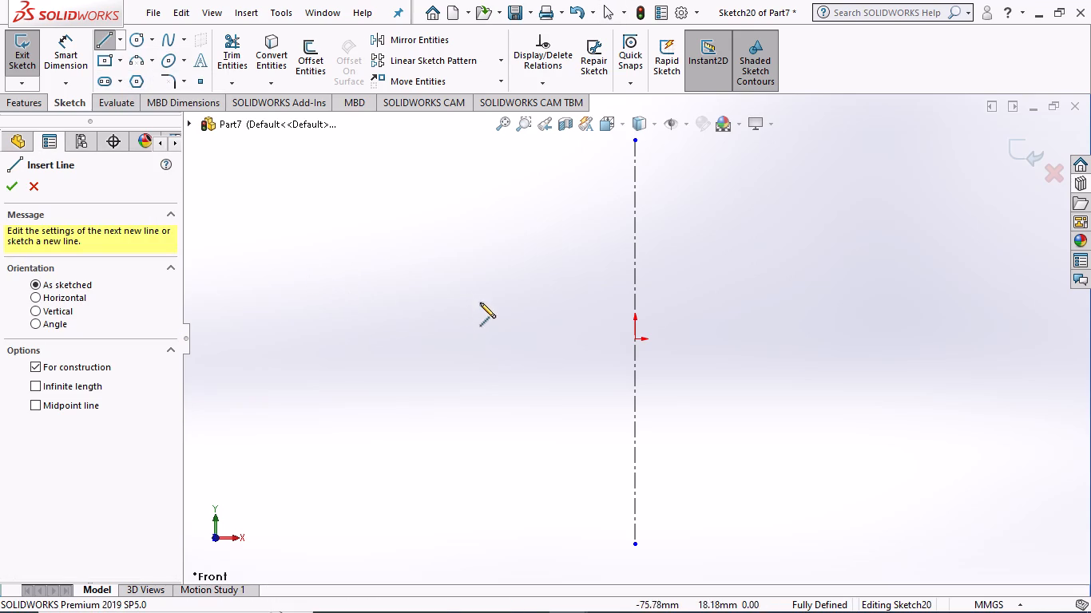
pyautogui.click(354, 335)
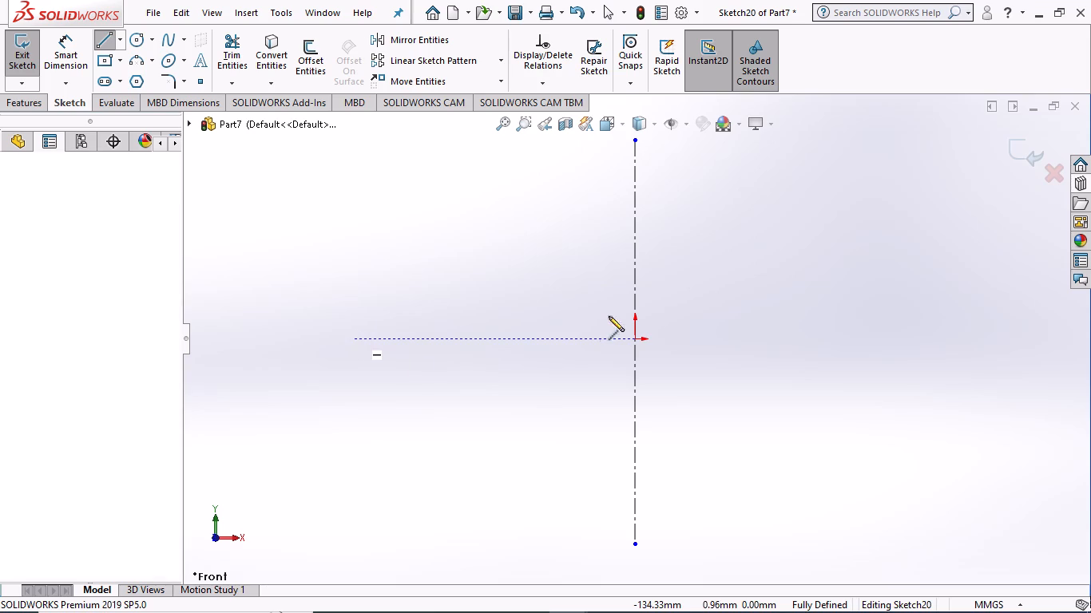
pyautogui.click(885, 335)
pyautogui.press('Escape')
pyautogui.press('Escape')
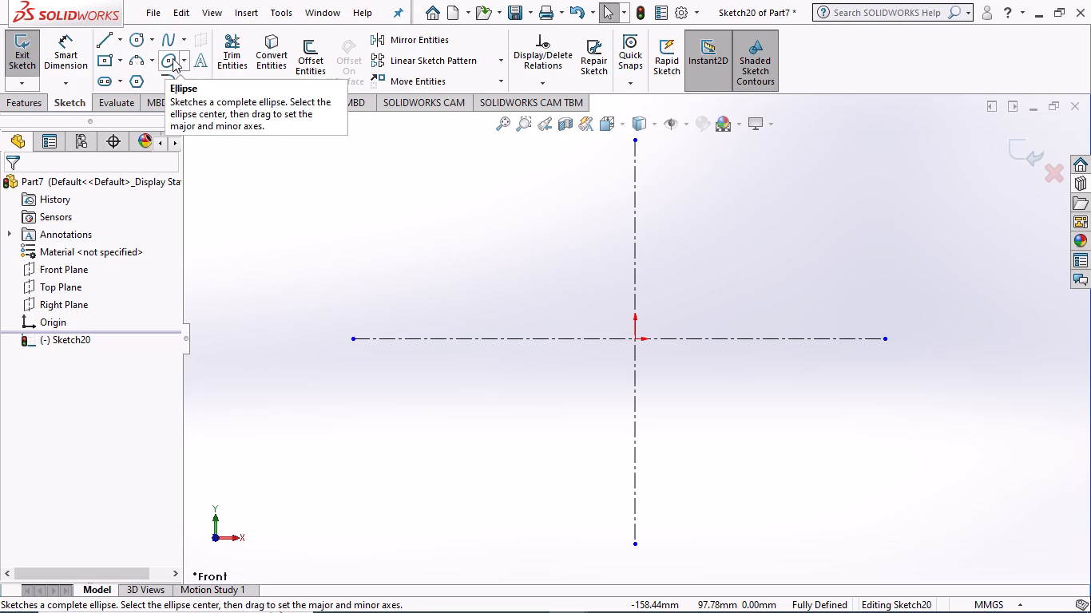
# Sketch a closed line rectangle about 25 mm wide and 50 mm high, left of the vertical centerline, with its lower-right corner at the origin.
pyautogui.click(100, 37)
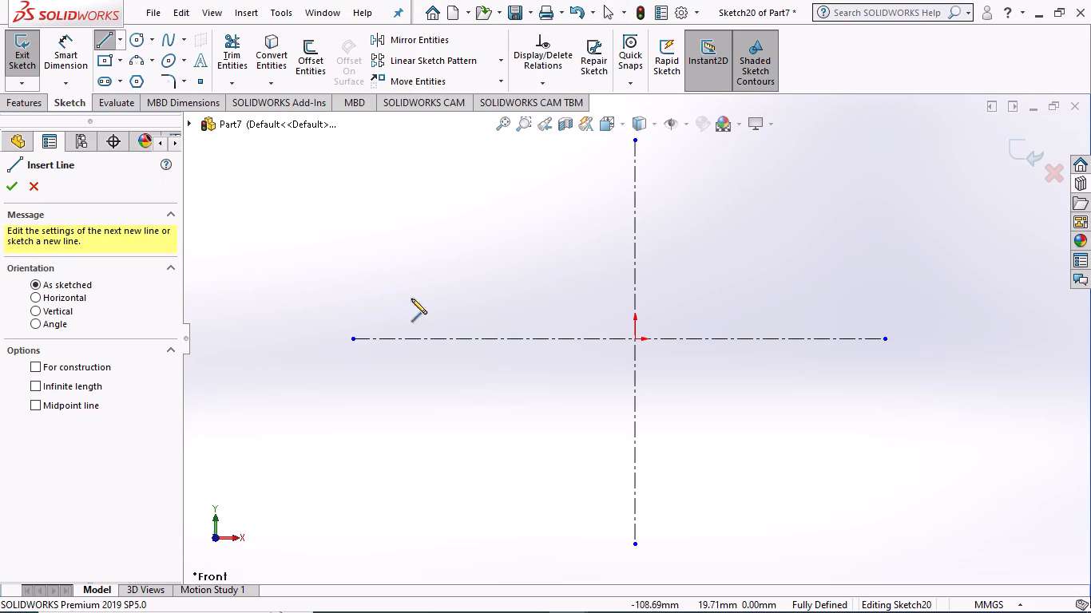
pyautogui.click(582, 335)
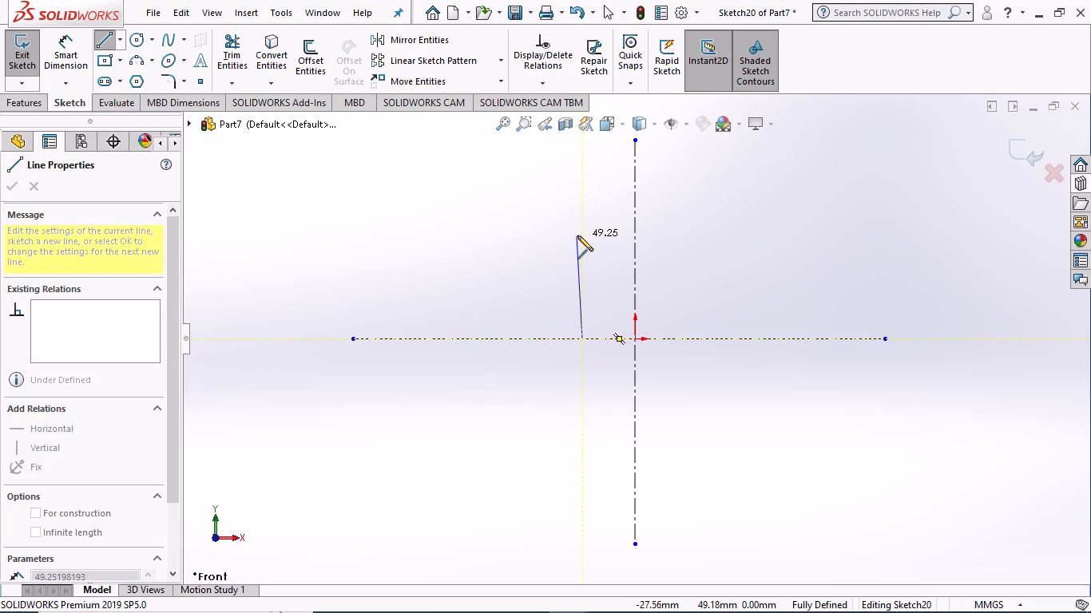
pyautogui.click(581, 234)
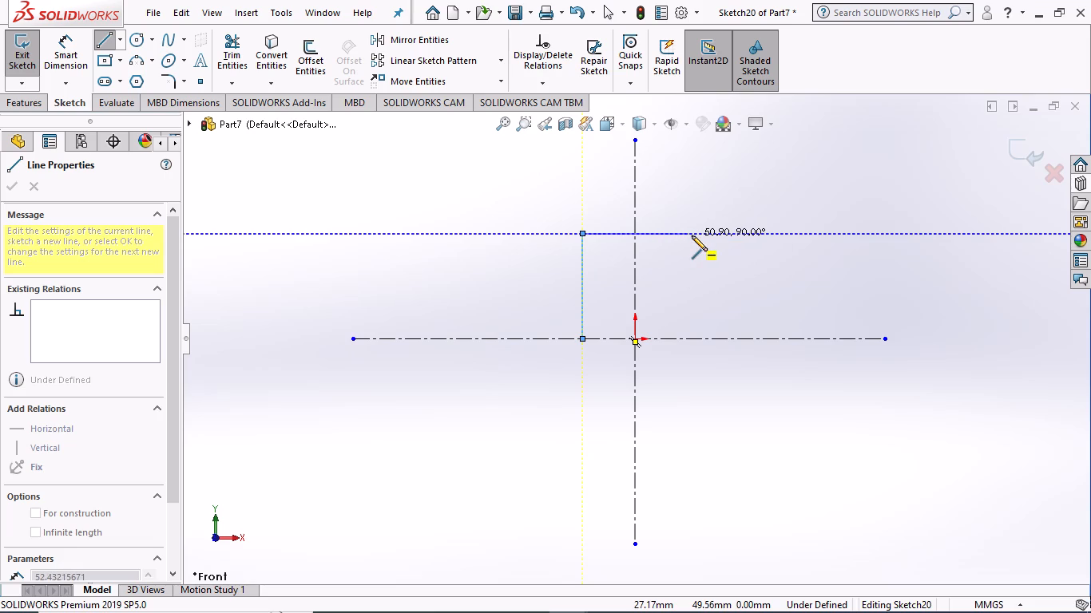
pyautogui.click(633, 232)
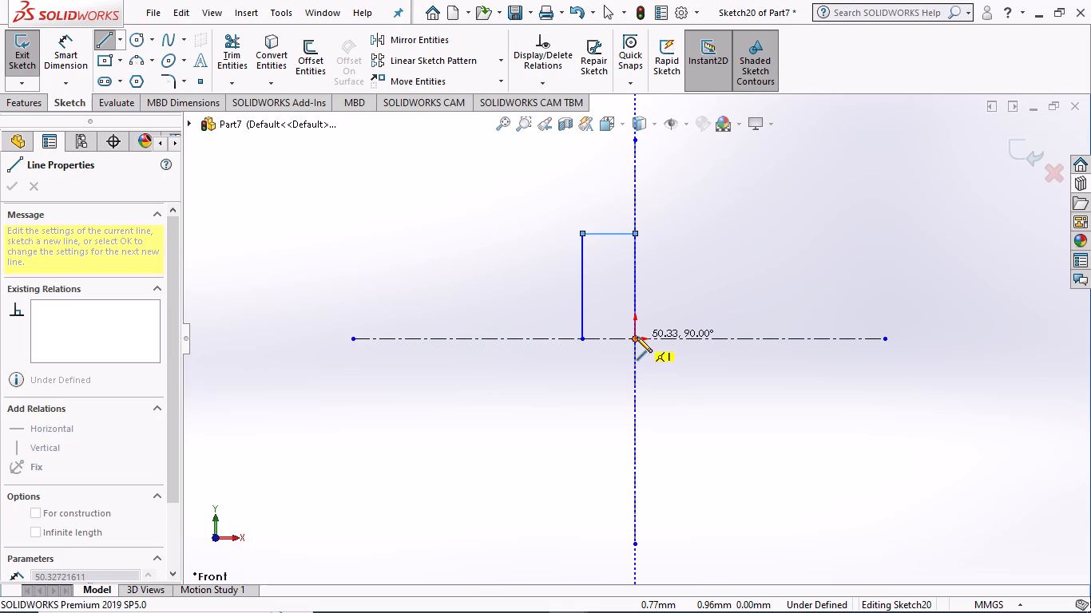
pyautogui.click(634, 337)
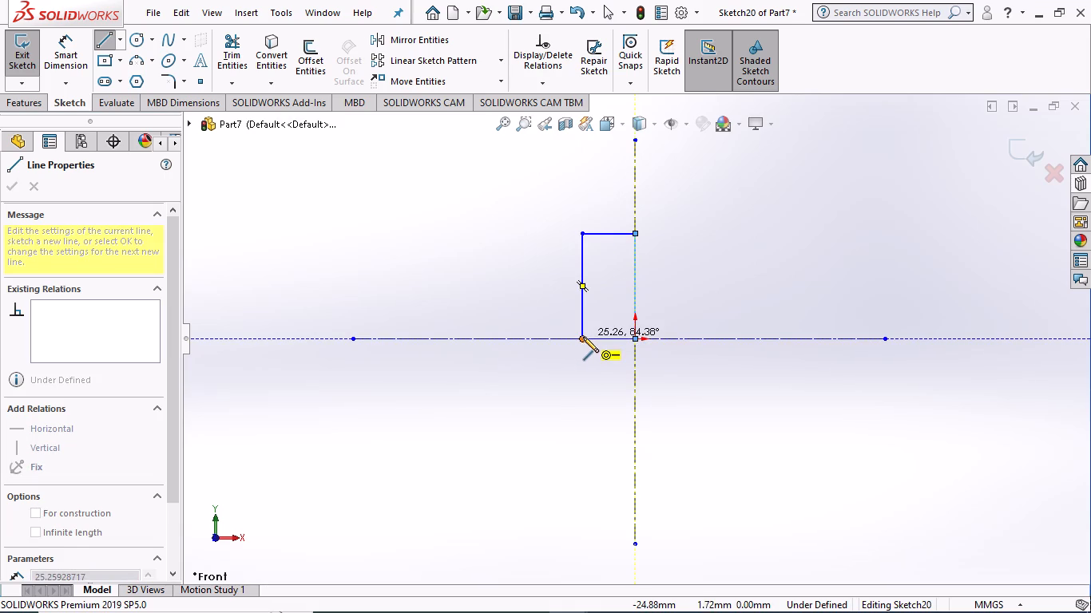
pyautogui.click(583, 338)
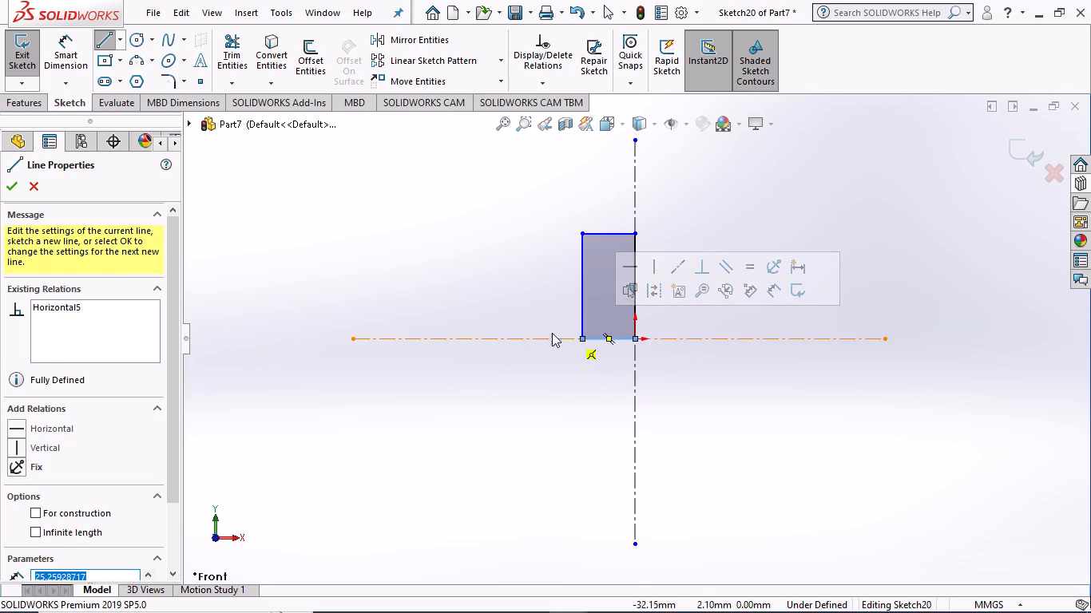
pyautogui.rightClick(483, 302)
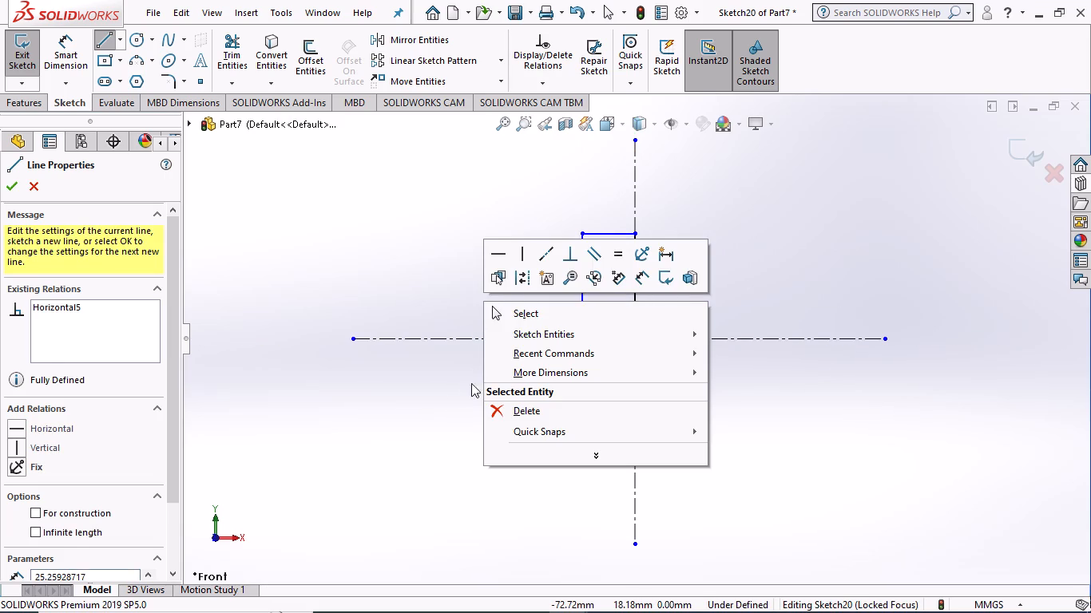
pyautogui.click(438, 416)
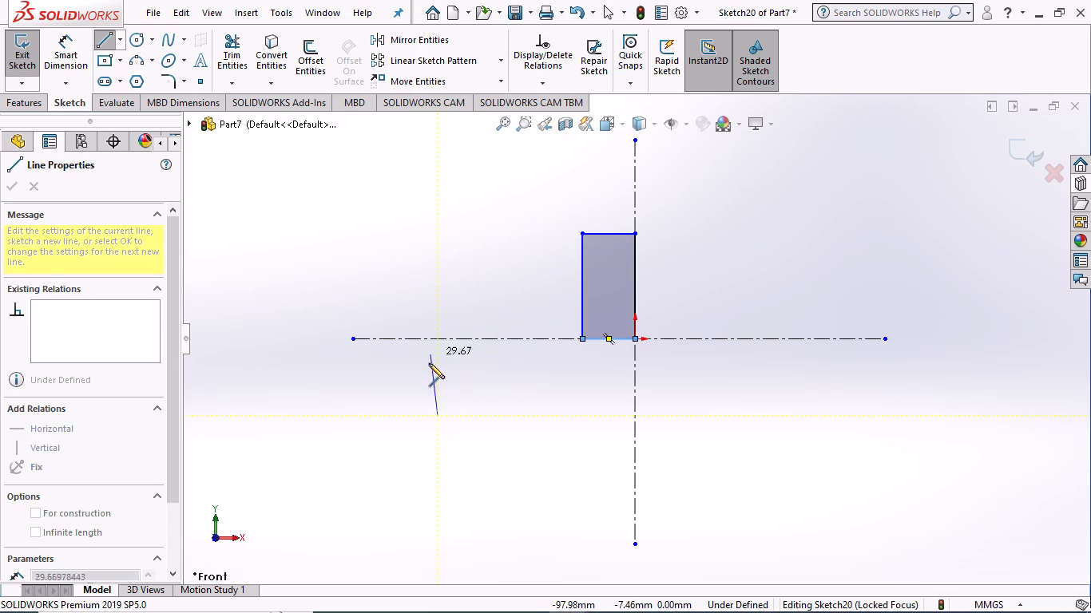
pyautogui.press('Escape')
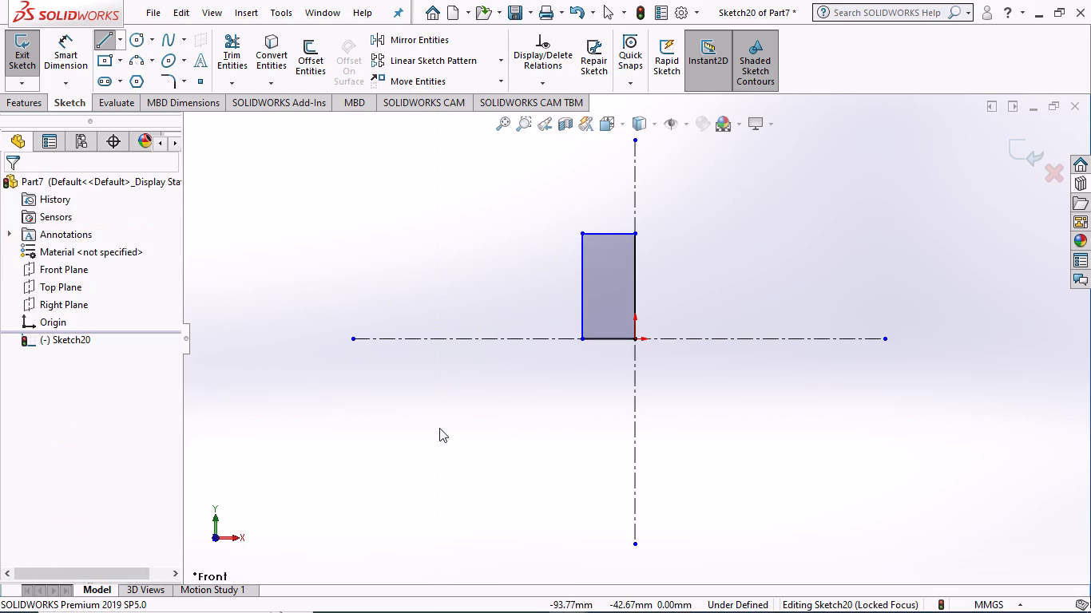
pyautogui.press('Escape')
pyautogui.press('Escape')
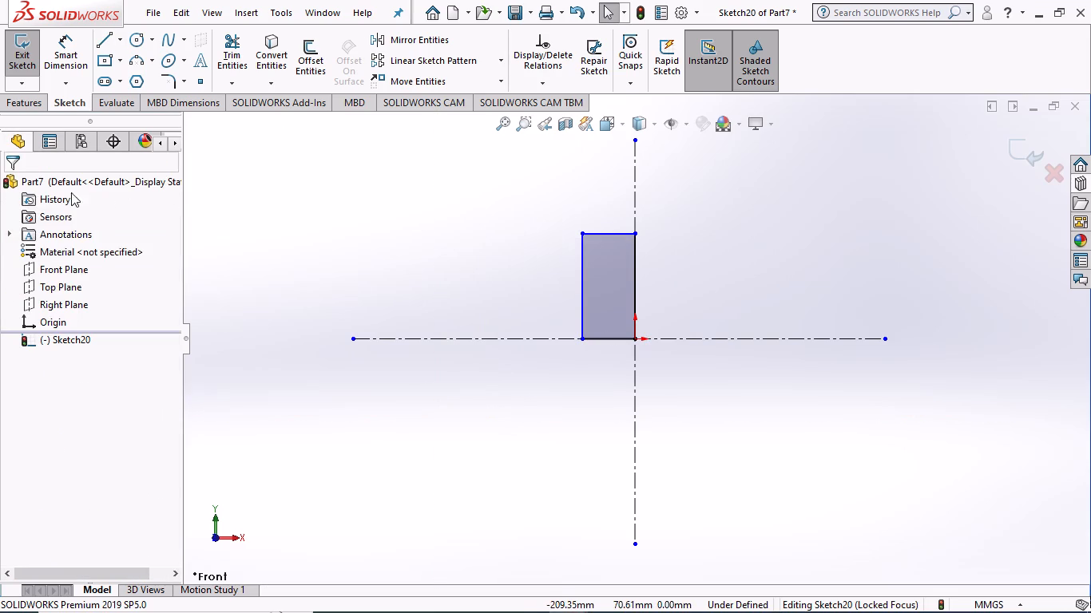
# Sketch a circle of about 6 mm radius inside the rectangle, centred about 13 mm left of and 23 mm above the origin.
pyautogui.click(132, 41)
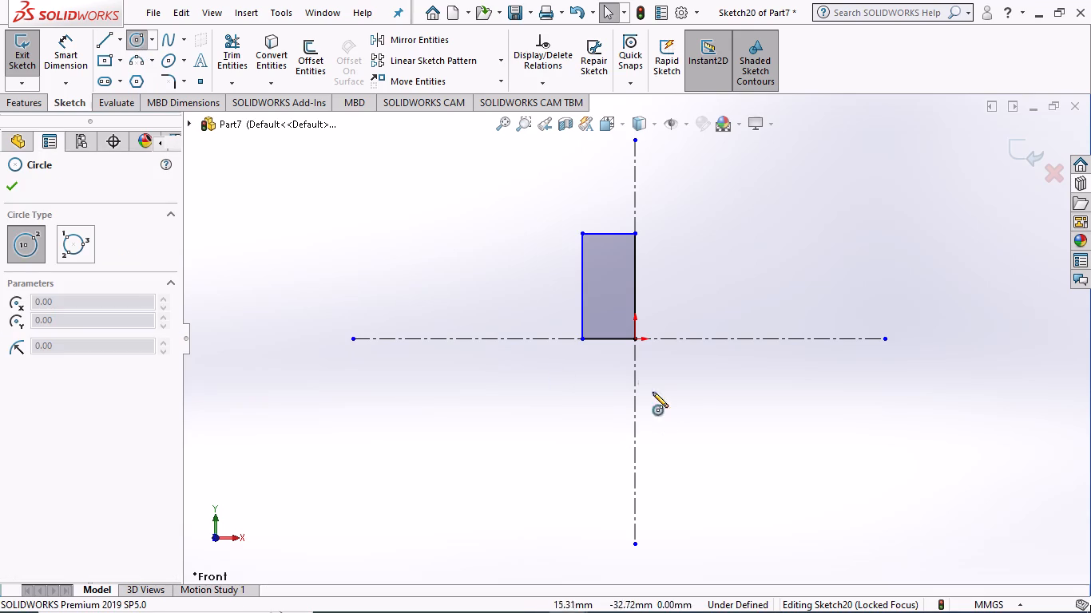
pyautogui.click(607, 291)
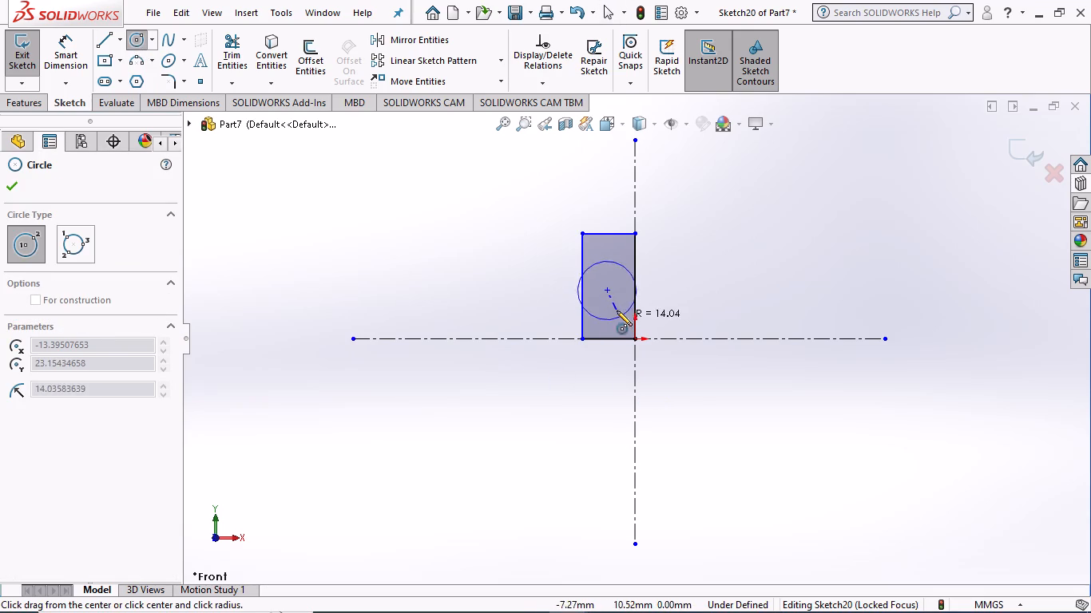
pyautogui.click(615, 300)
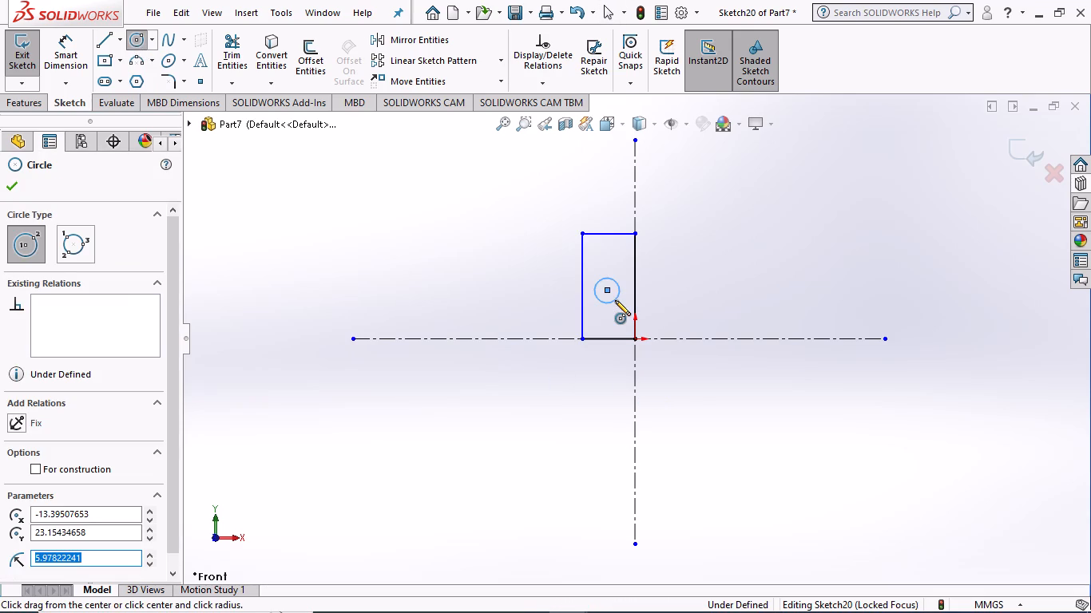
pyautogui.press('Escape')
pyautogui.press('Escape')
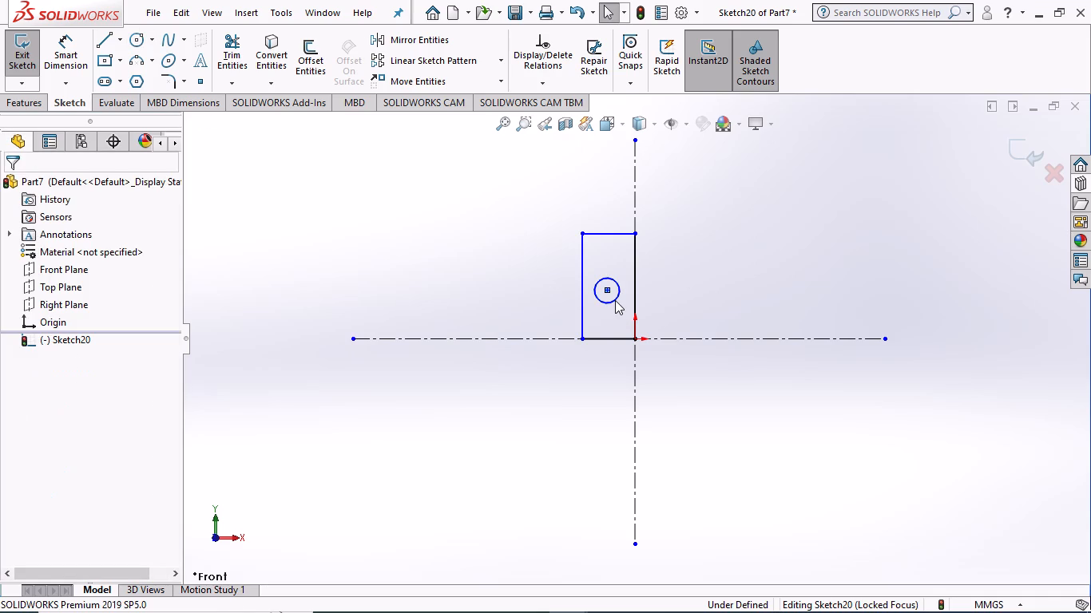
# Dimension the diameter of the circle inside the rectangle, placing the dimension below the profile.
pyautogui.click(77, 61)
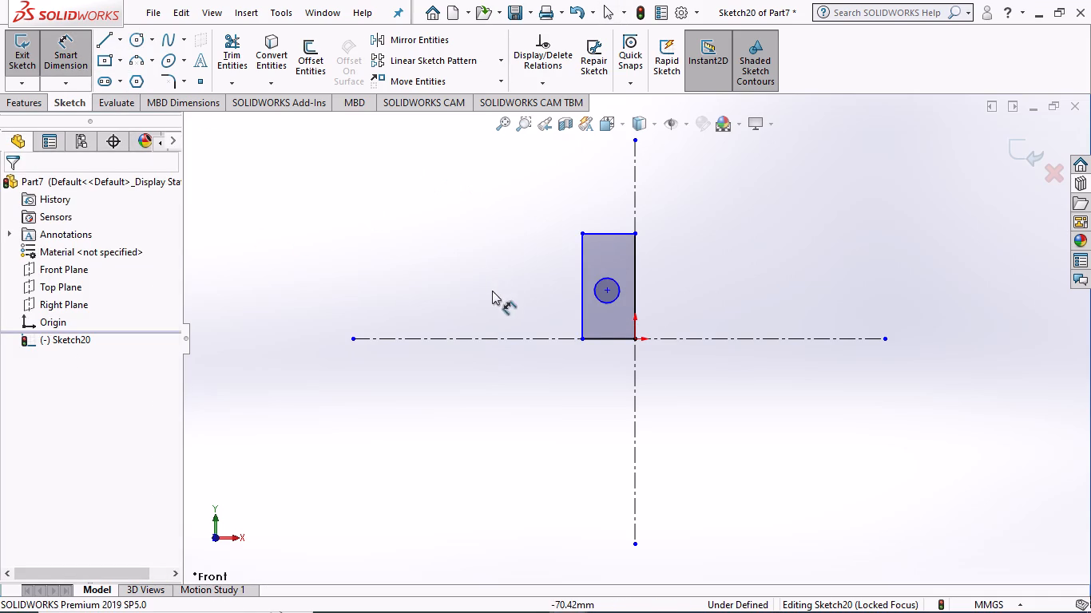
pyautogui.click(609, 305)
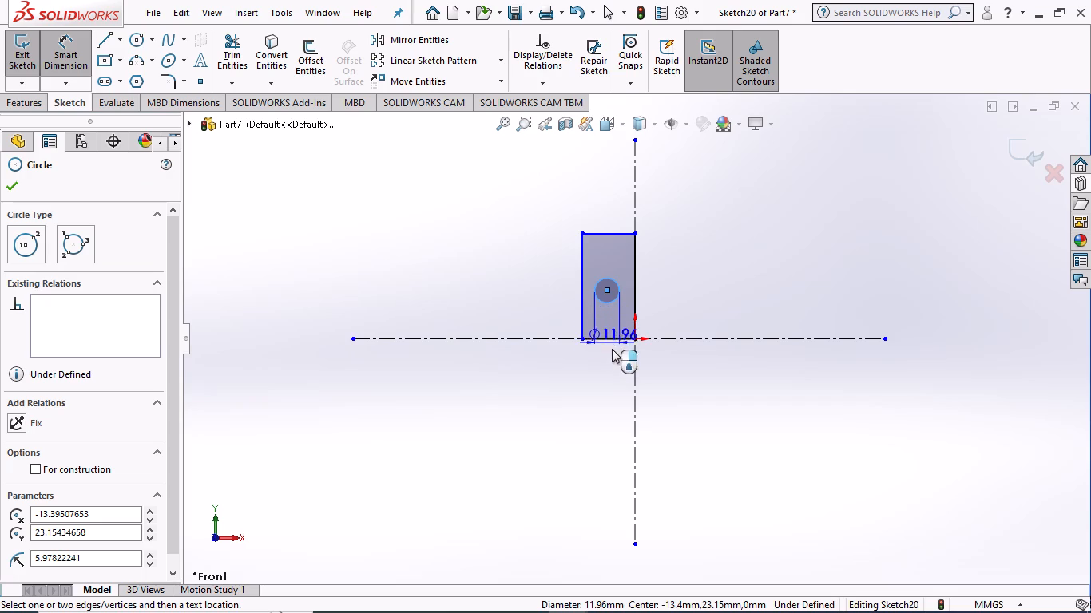
pyautogui.click(597, 389)
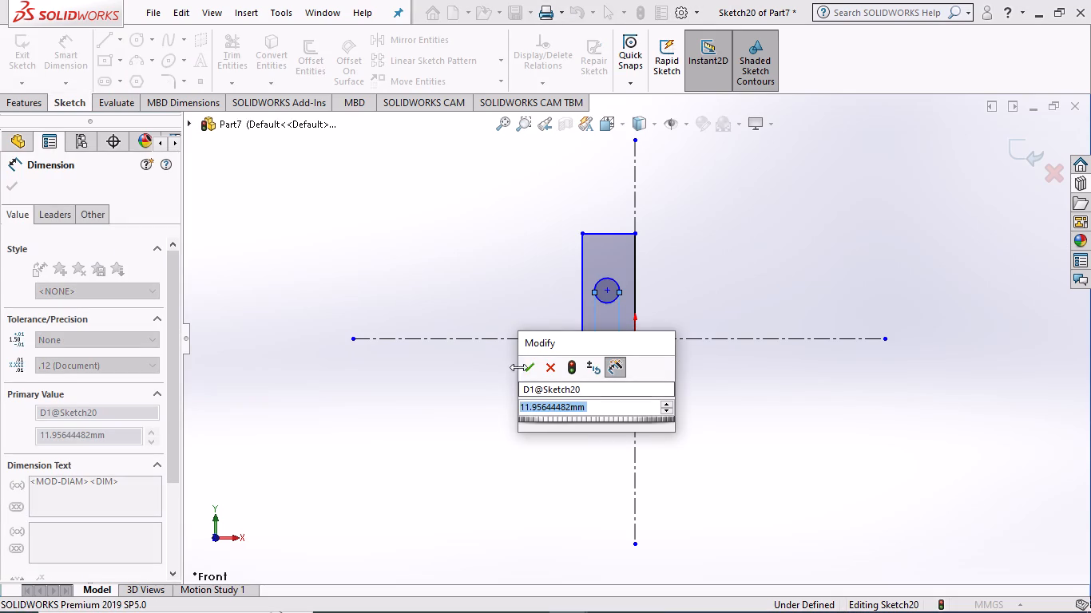
pyautogui.click(525, 366)
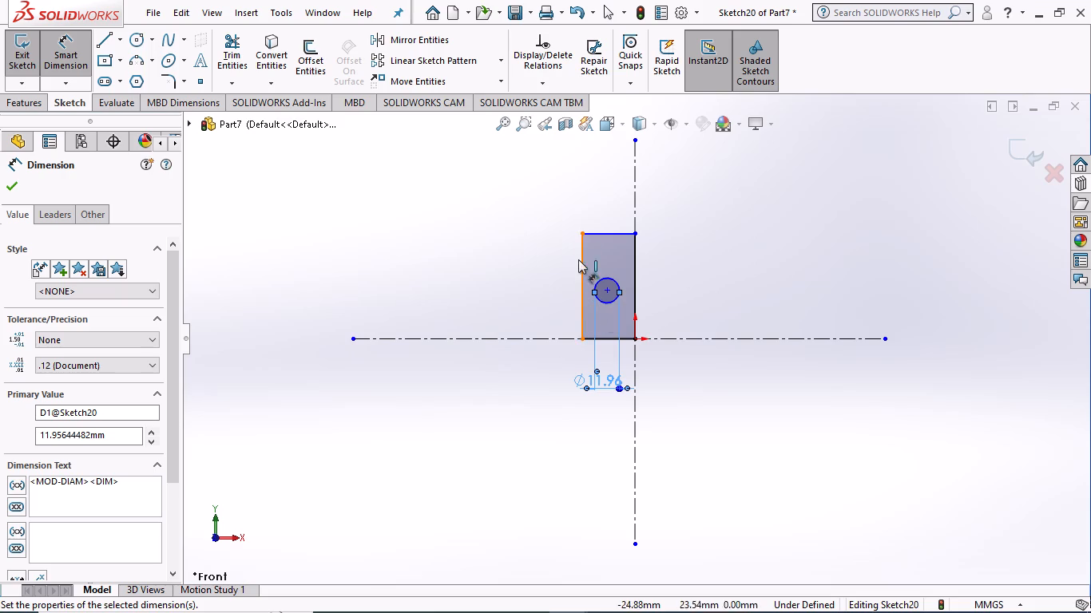
# Dimension the rectangle's width on its top edge, placing the dimension above the profile.
pyautogui.click(621, 235)
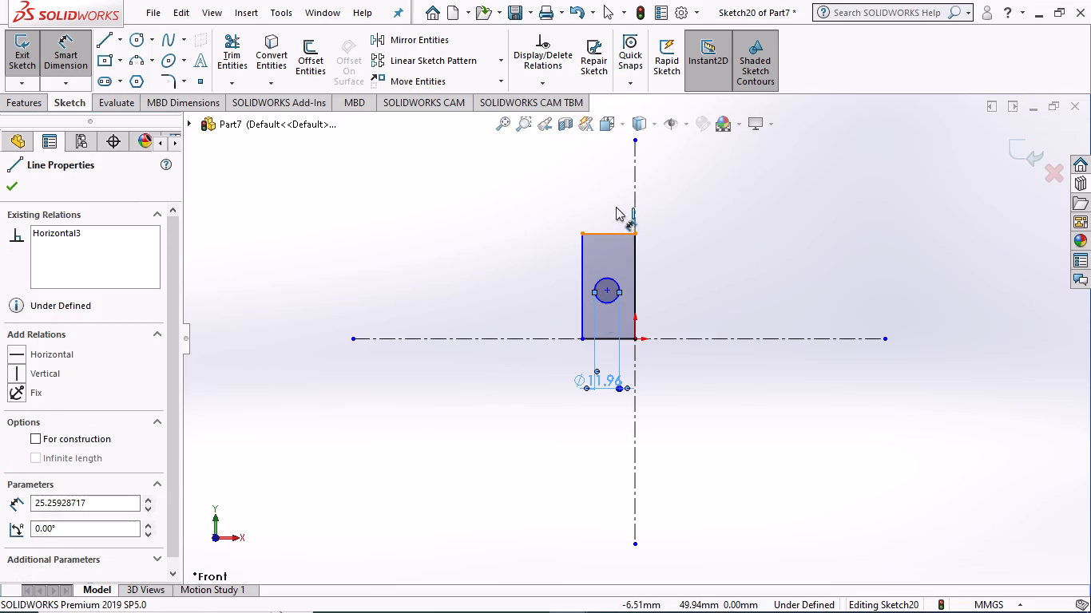
pyautogui.click(605, 195)
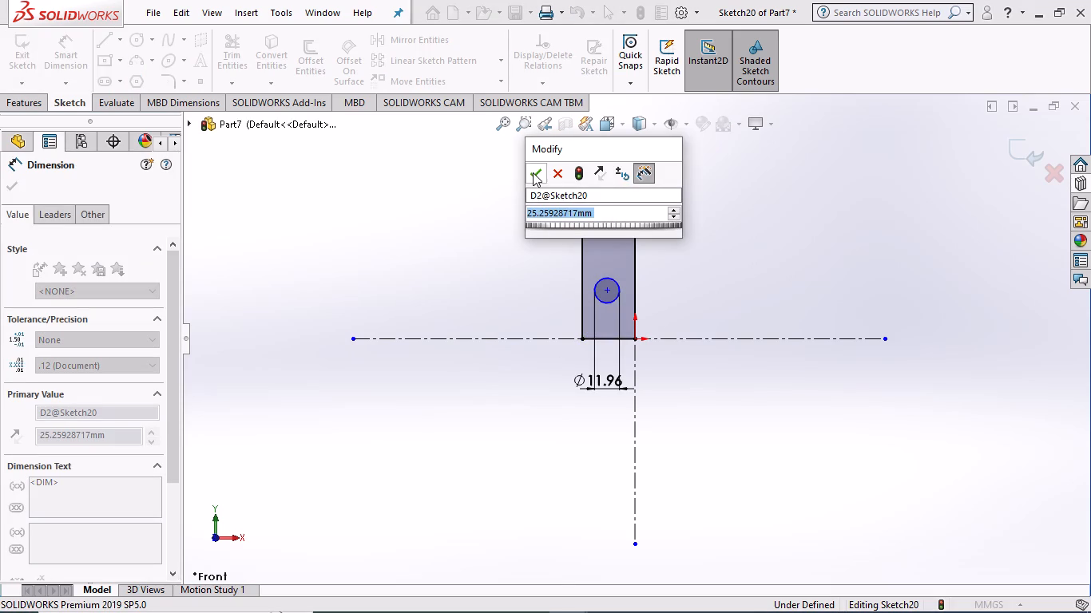
pyautogui.click(534, 170)
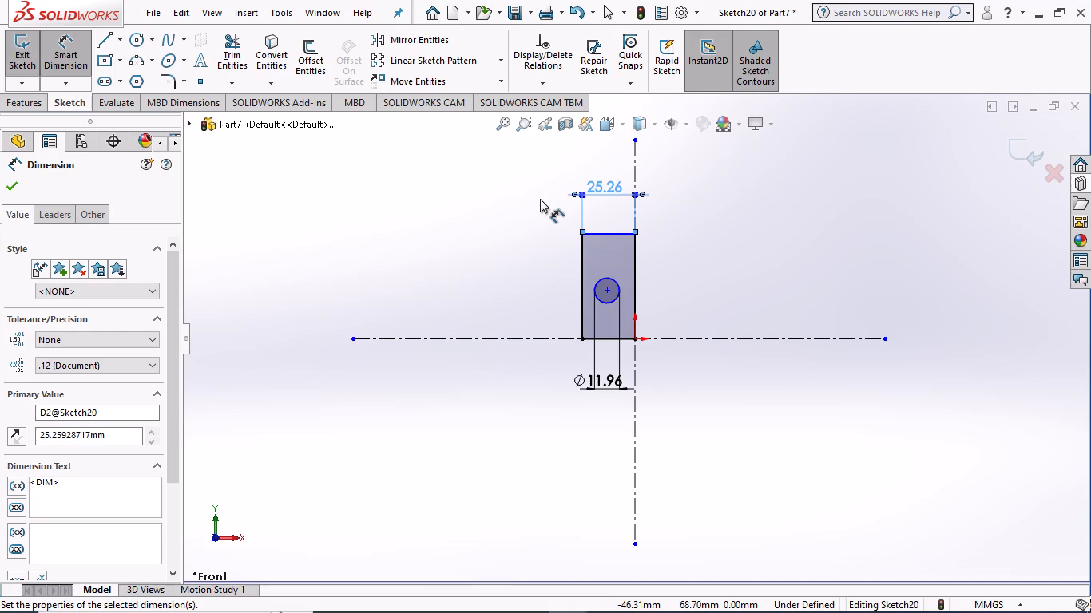
pyautogui.click(542, 212)
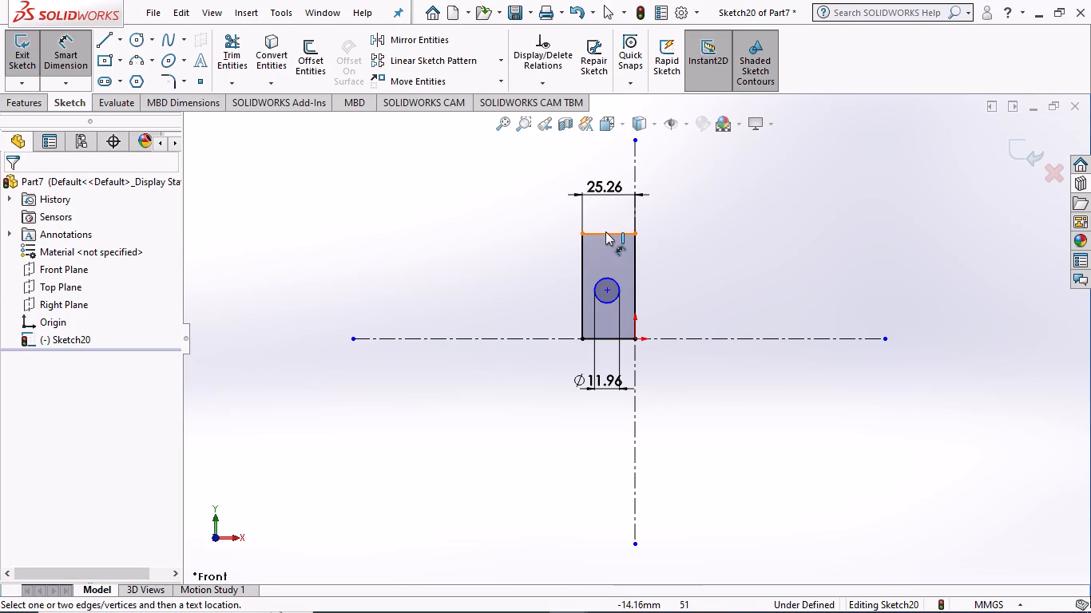
pyautogui.click(584, 227)
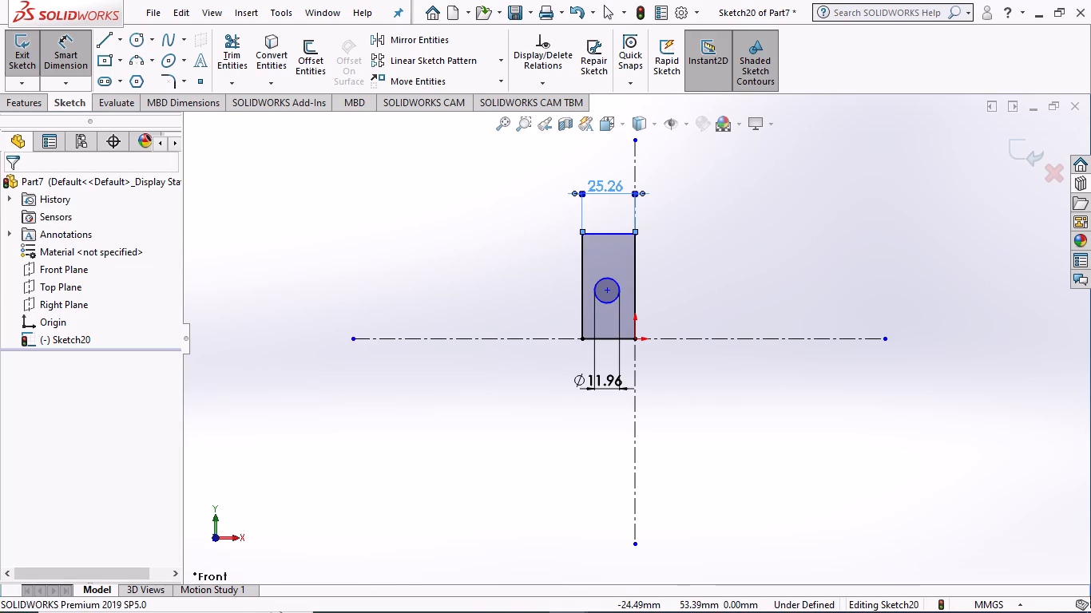
pyautogui.click(540, 258)
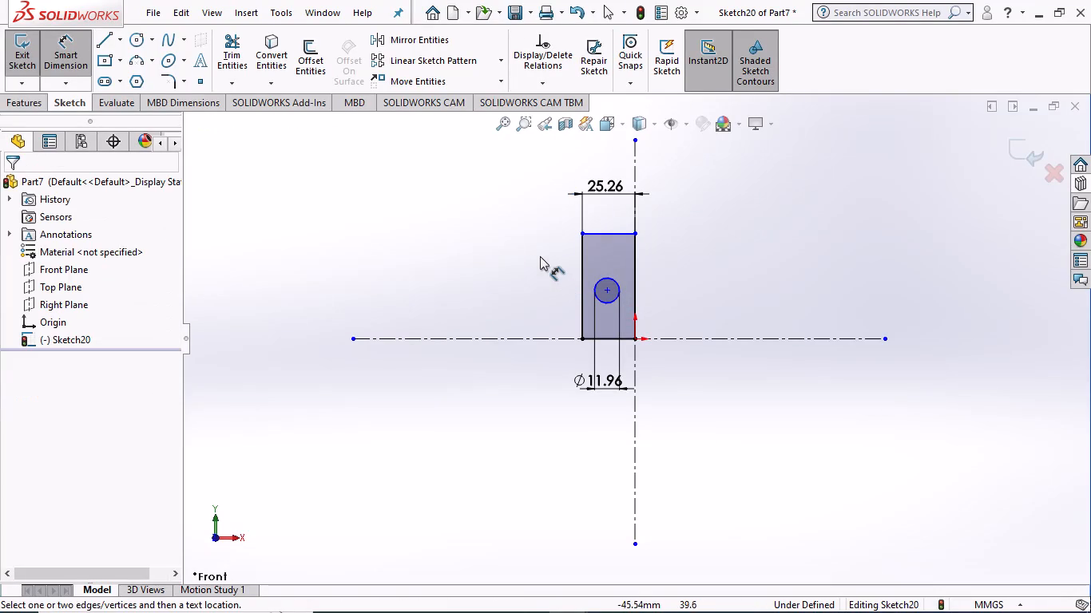
# Dimension the rectangle's height between its upper-right and lower-left corners, placing the dimension beside the profile's left edge.
pyautogui.click(634, 229)
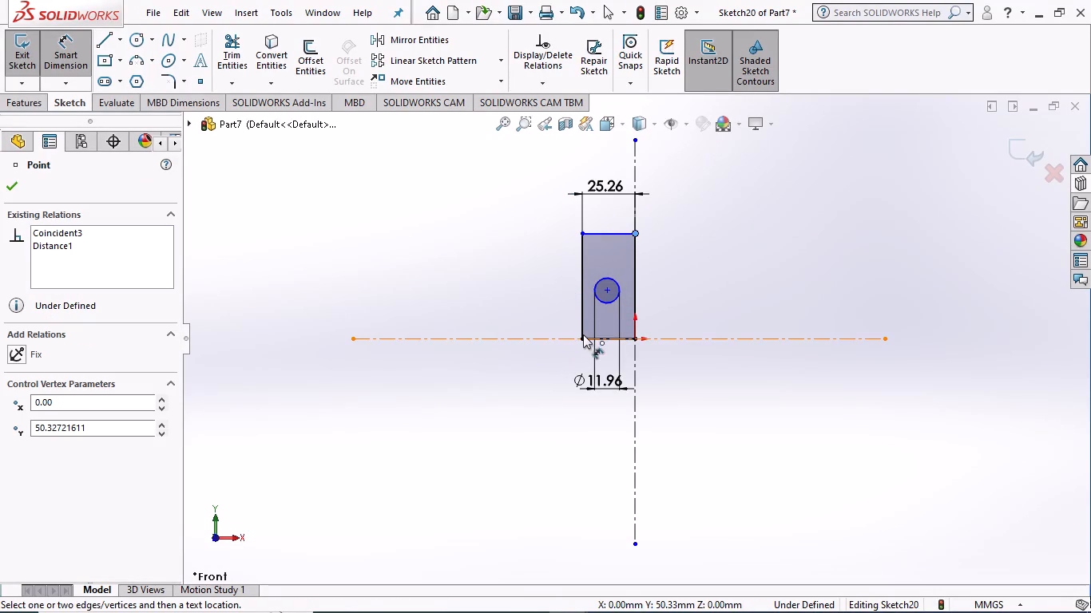
pyautogui.click(579, 334)
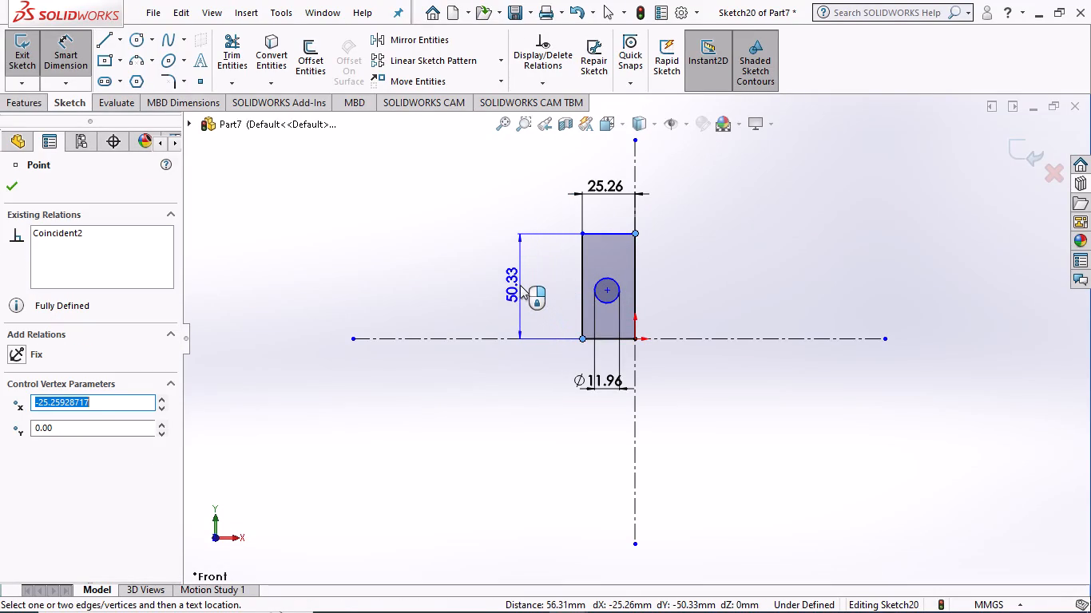
pyautogui.click(520, 285)
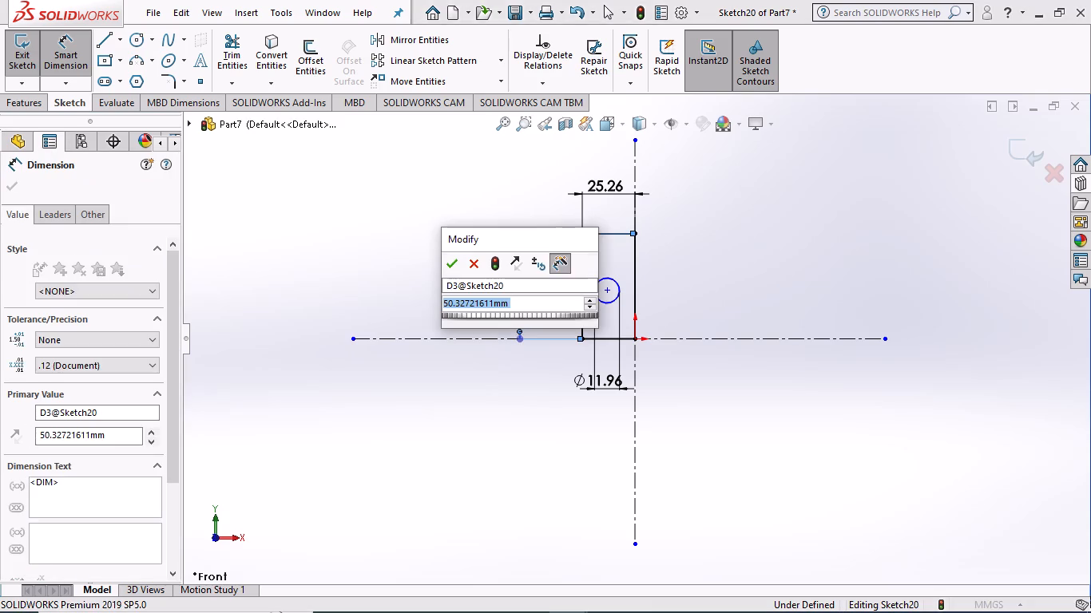
pyautogui.click(450, 256)
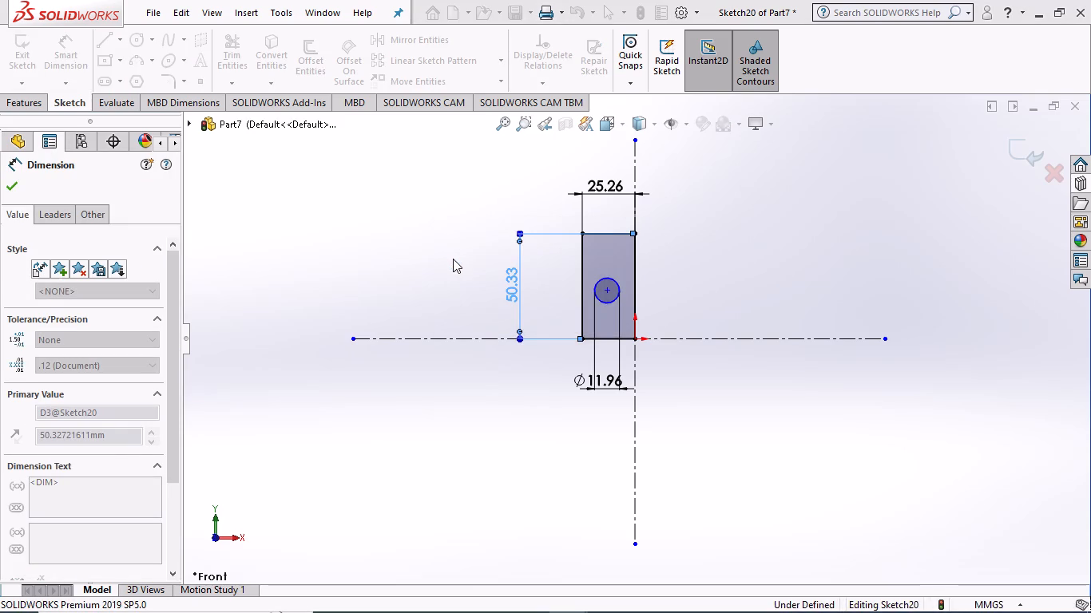
pyautogui.click(450, 298)
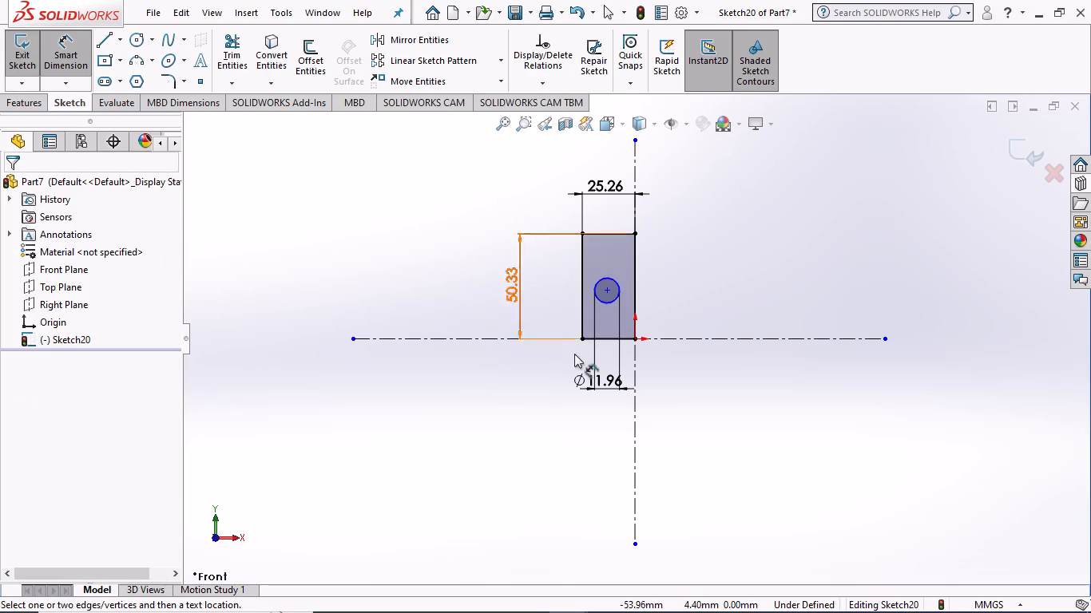
# Locate the circle's centre with a horizontal dimension from the rectangle's right edge and a vertical dimension from its bottom edge.
pyautogui.click(604, 287)
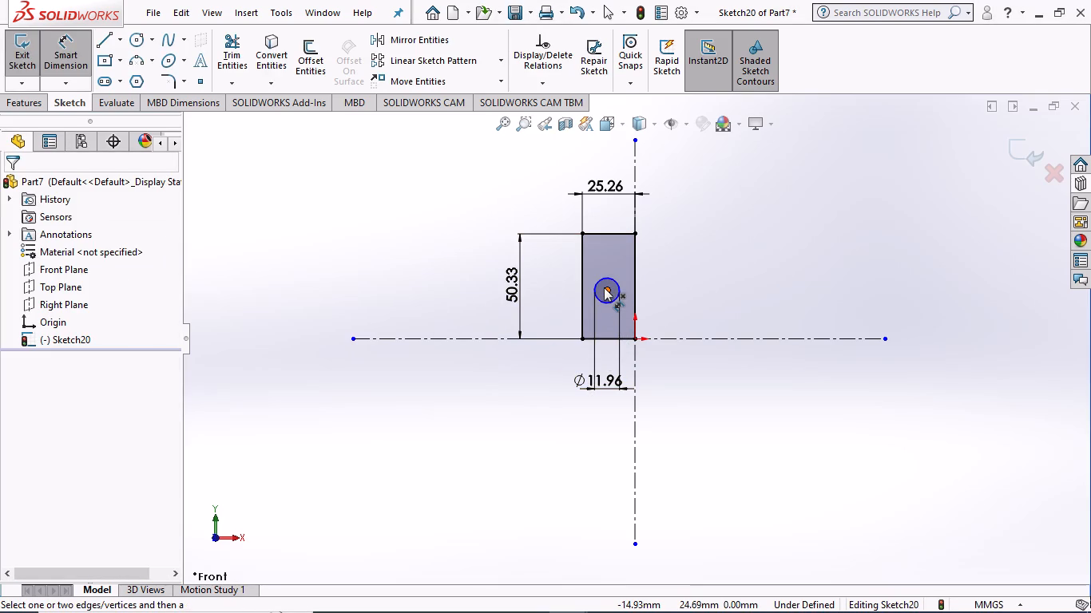
pyautogui.click(634, 300)
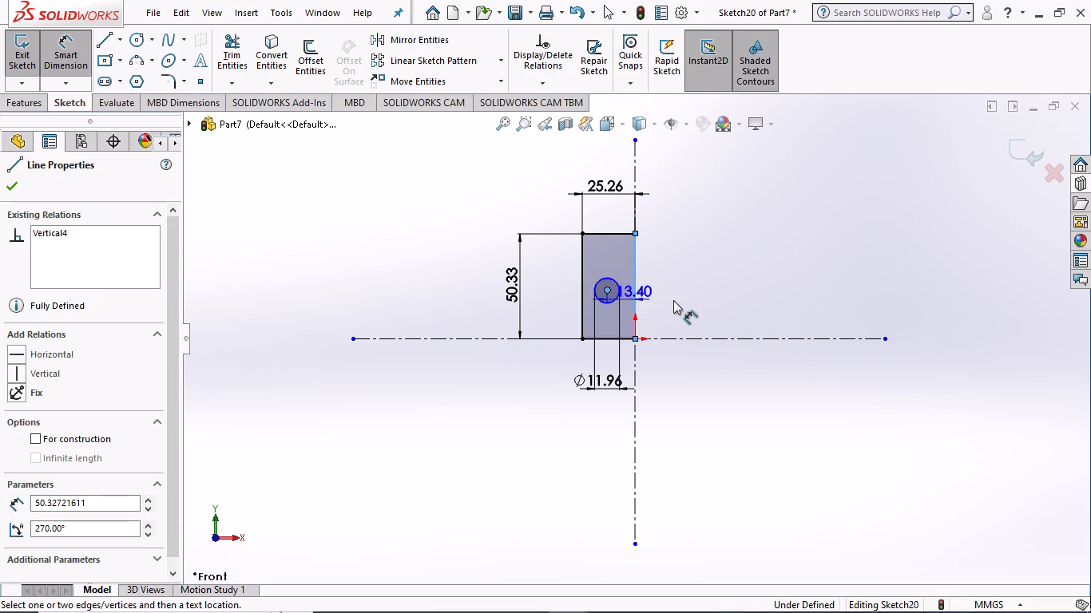
pyautogui.click(693, 300)
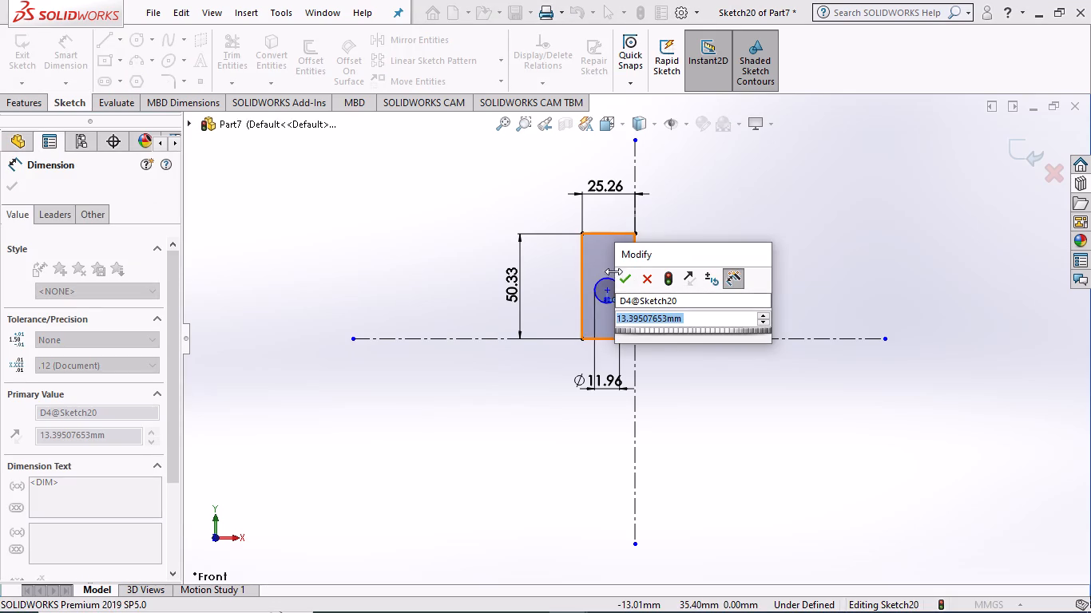
pyautogui.click(617, 274)
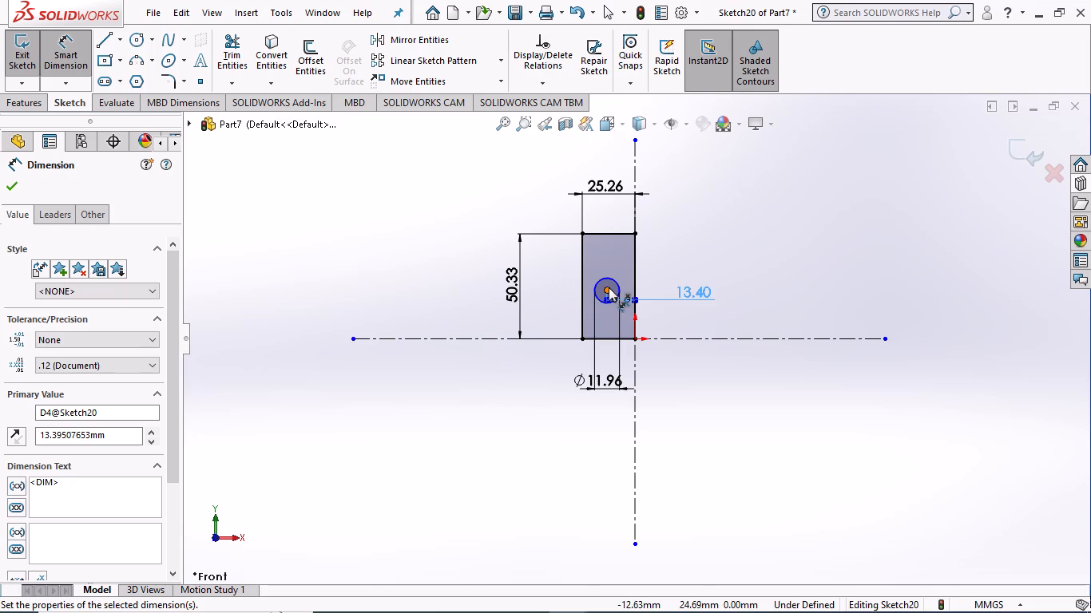
pyautogui.click(606, 287)
pyautogui.click(608, 336)
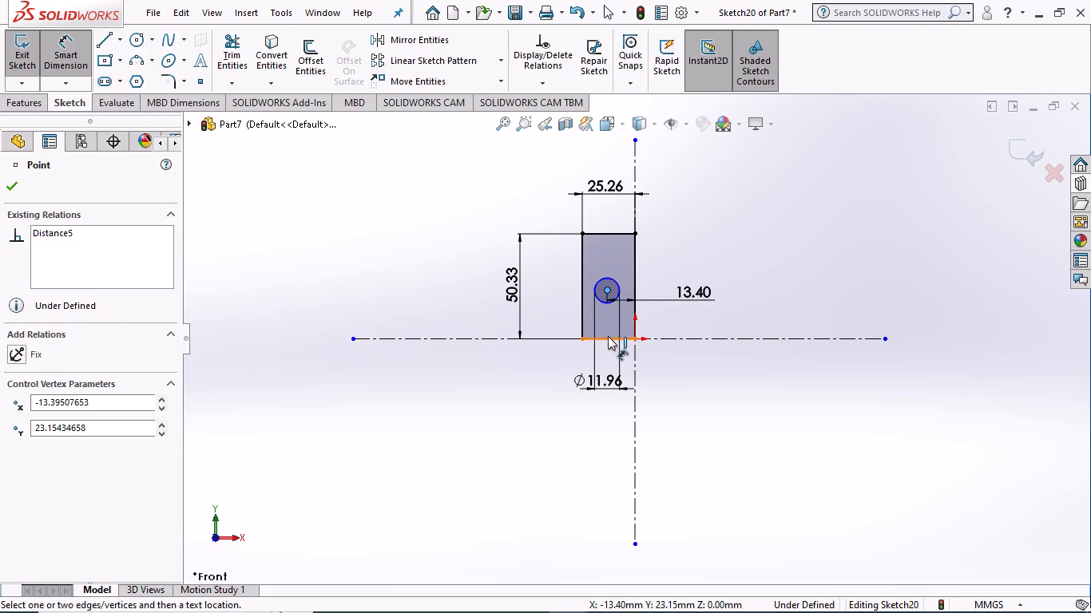
pyautogui.click(557, 358)
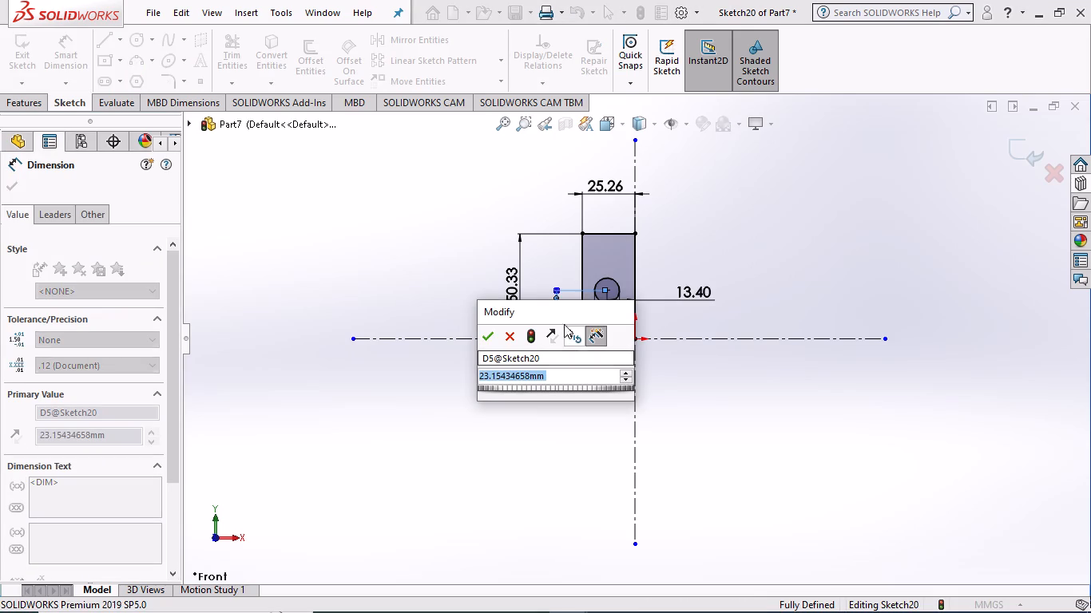
pyautogui.click(485, 333)
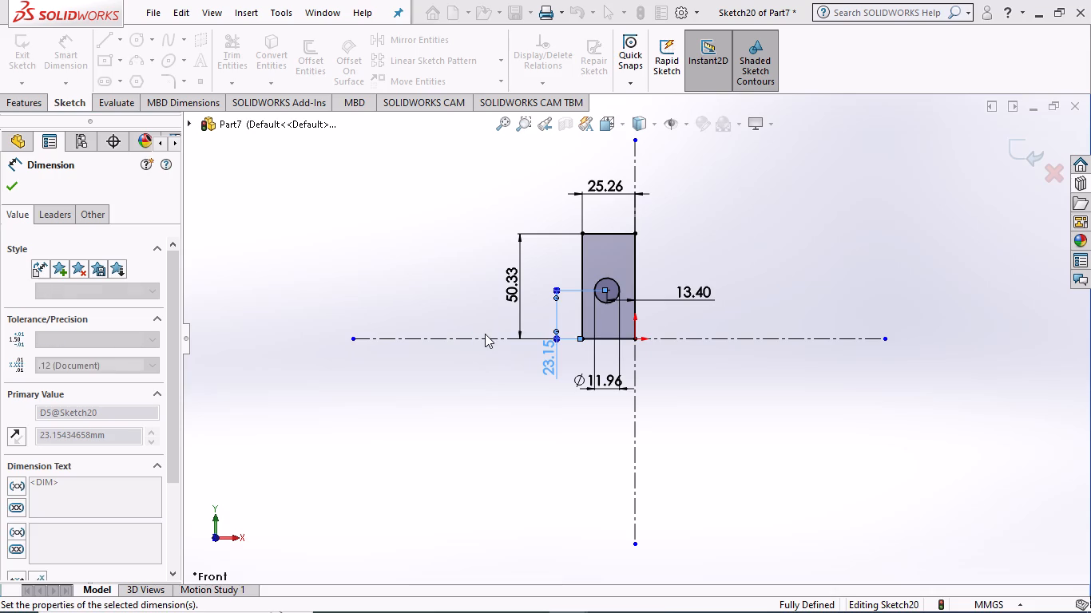
pyautogui.click(502, 378)
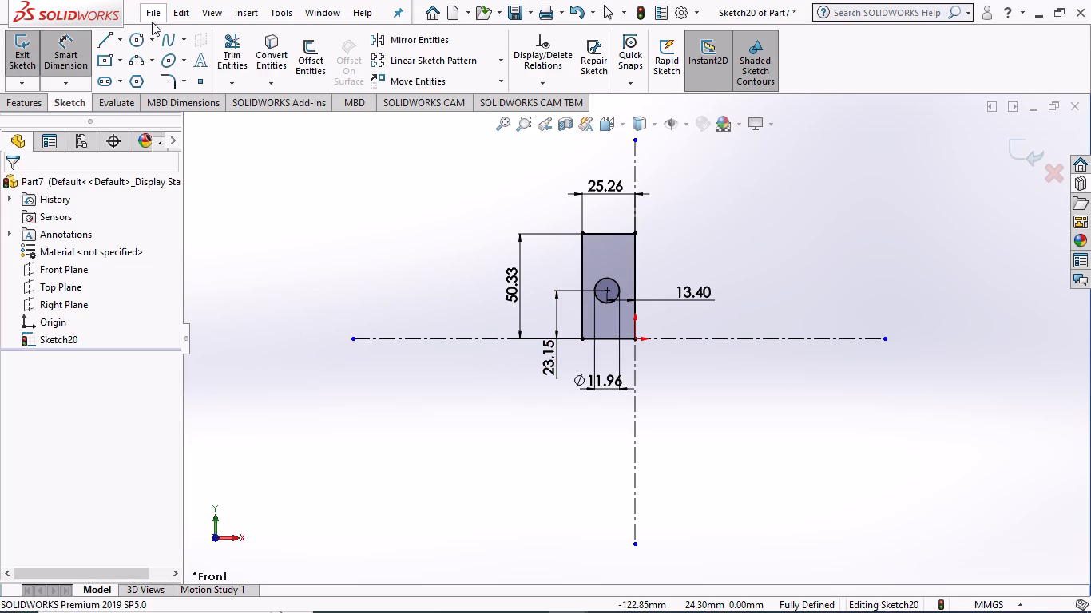
pyautogui.click(70, 64)
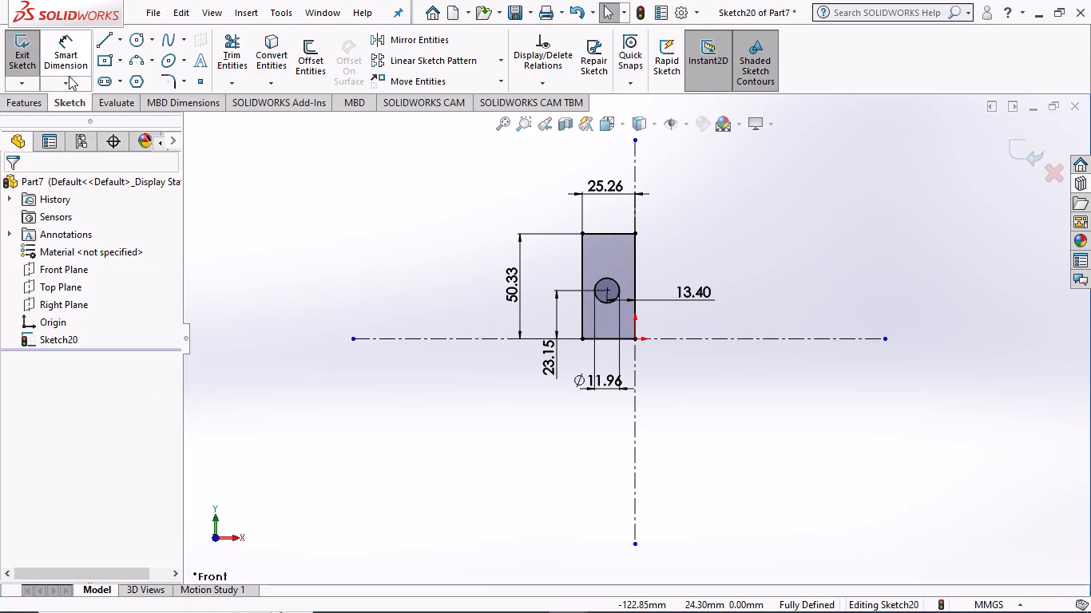
# Create a revolved boss from the rectangle-and-circle sketch, using the vertical centerline as the axis of revolution.
pyautogui.click(7, 97)
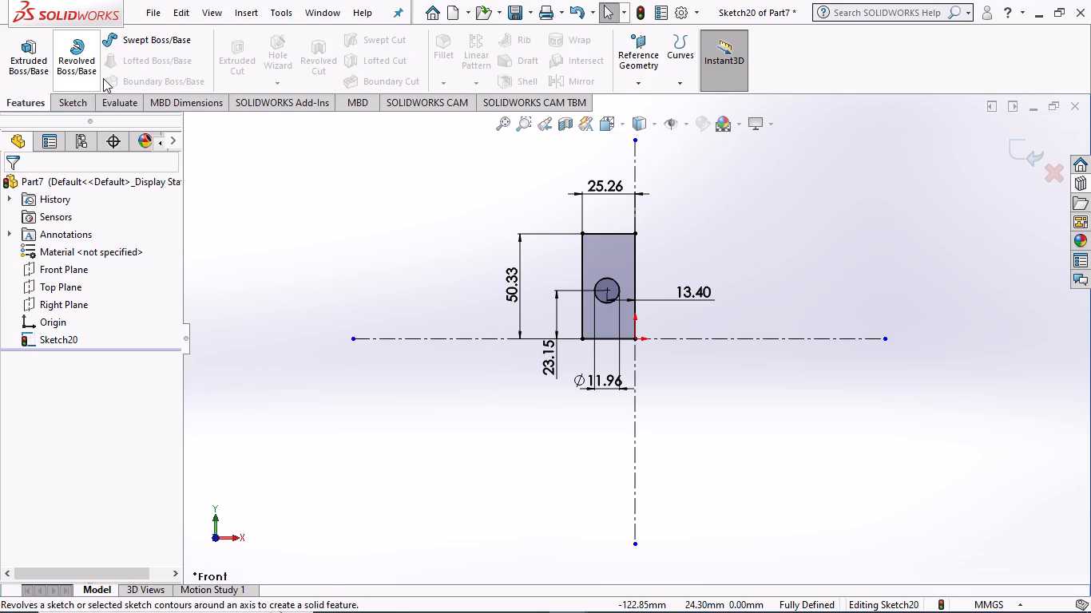
pyautogui.click(62, 69)
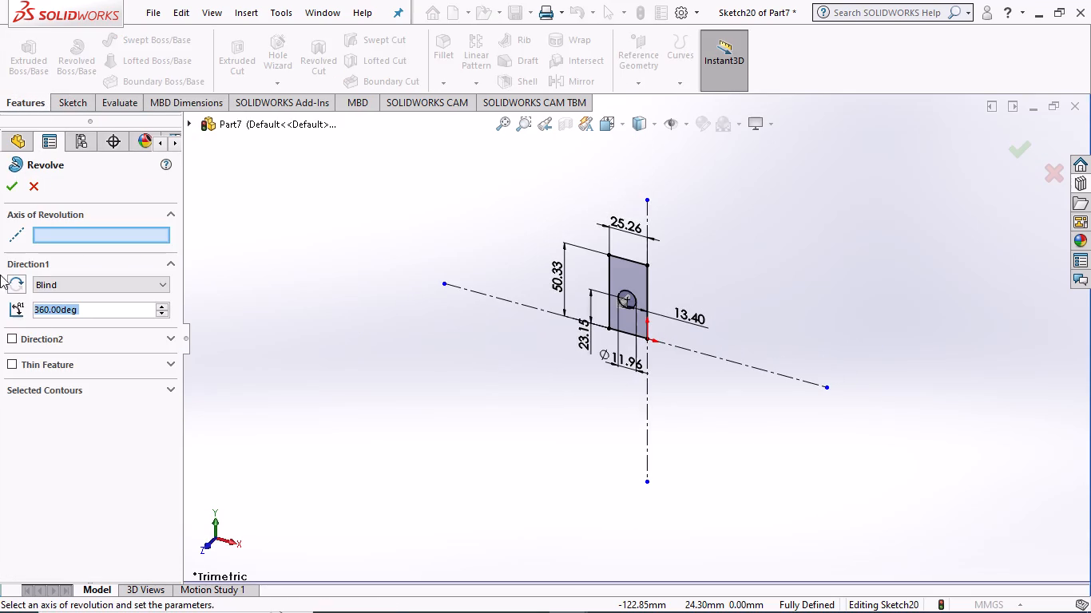
pyautogui.click(57, 382)
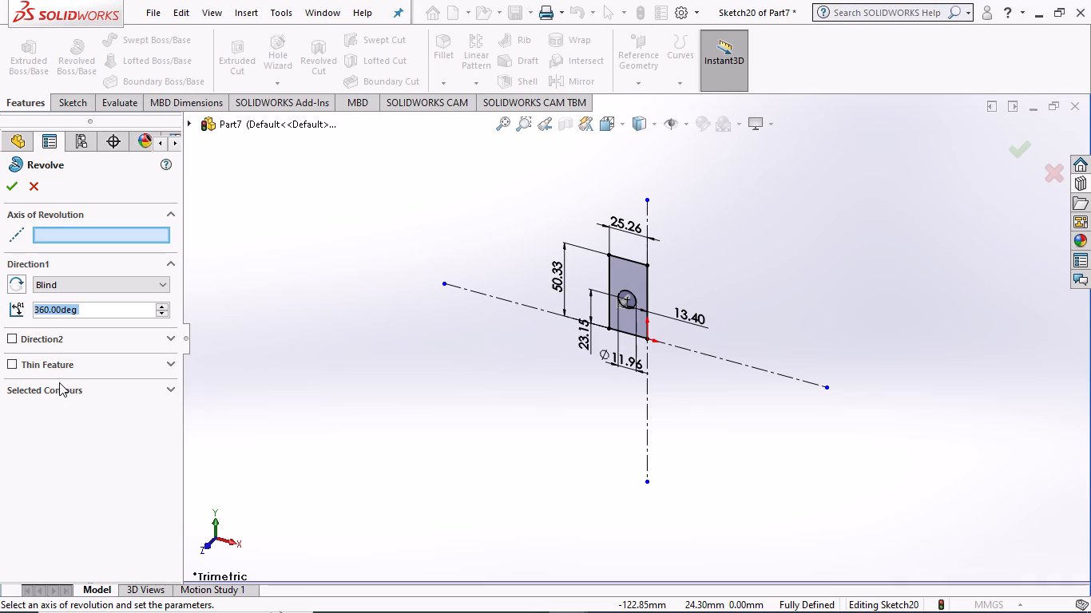
pyautogui.click(80, 387)
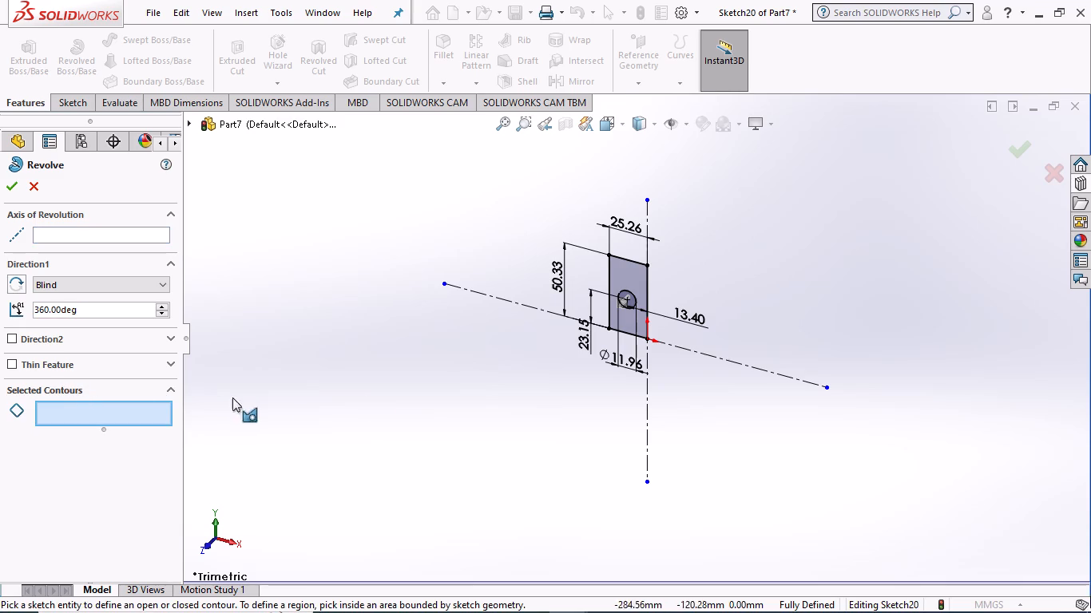
pyautogui.click(618, 314)
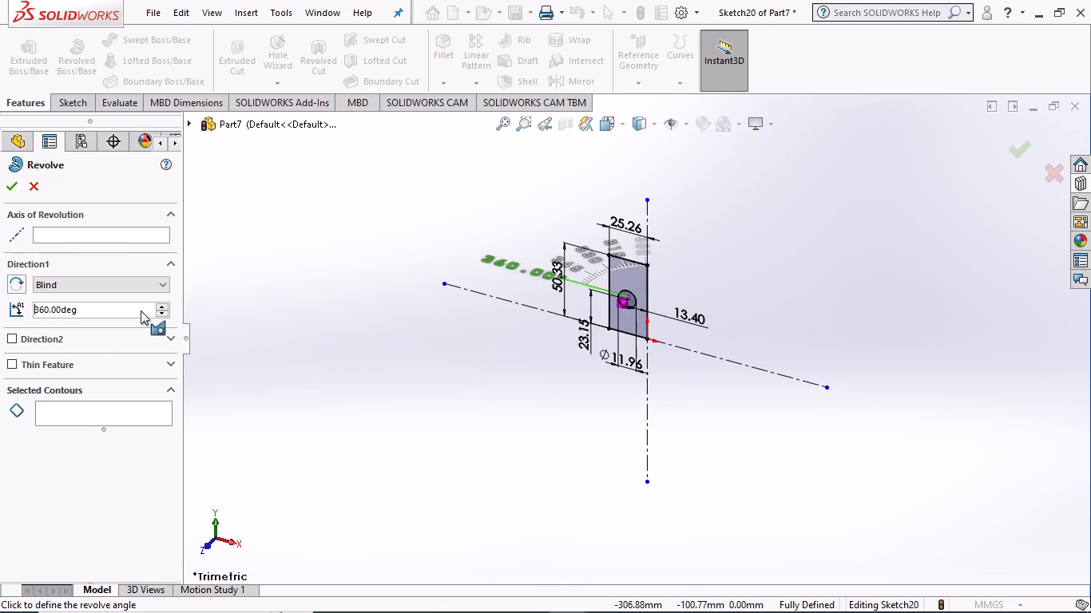
pyautogui.click(116, 237)
pyautogui.click(121, 230)
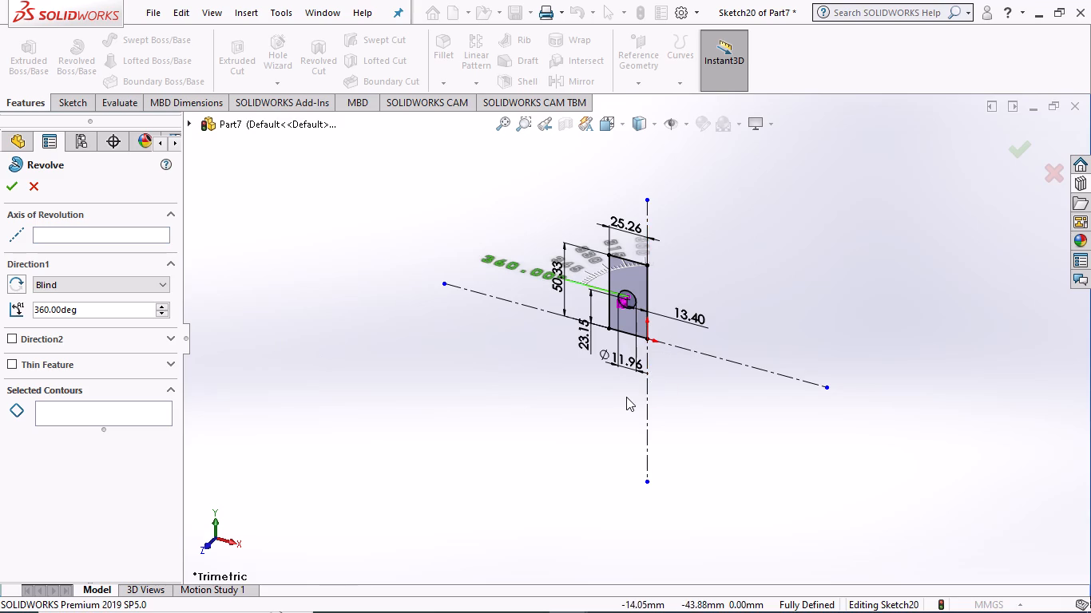
pyautogui.click(647, 392)
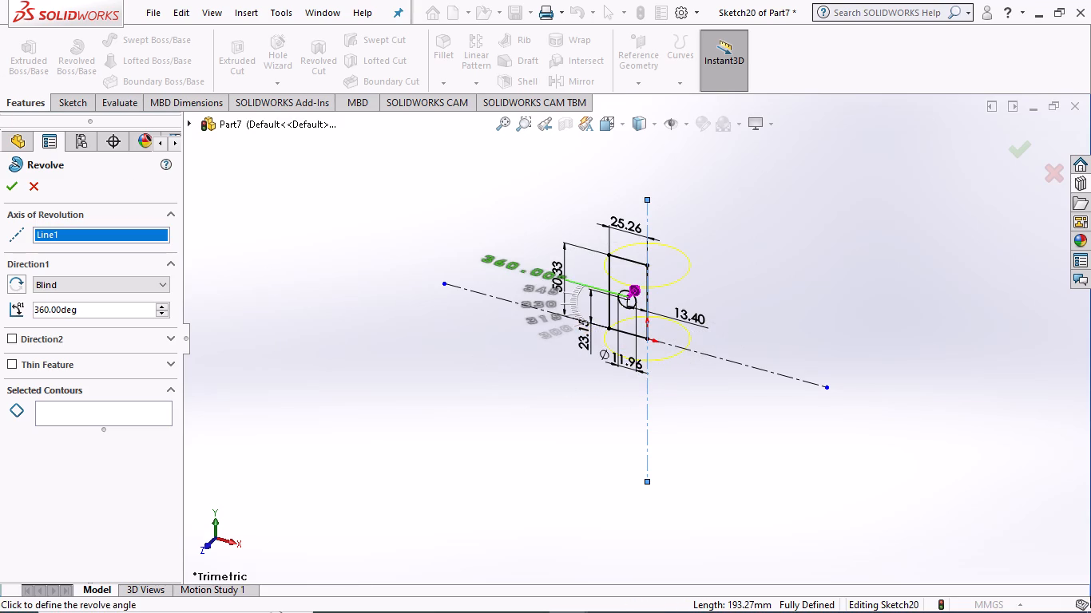
pyautogui.click(6, 180)
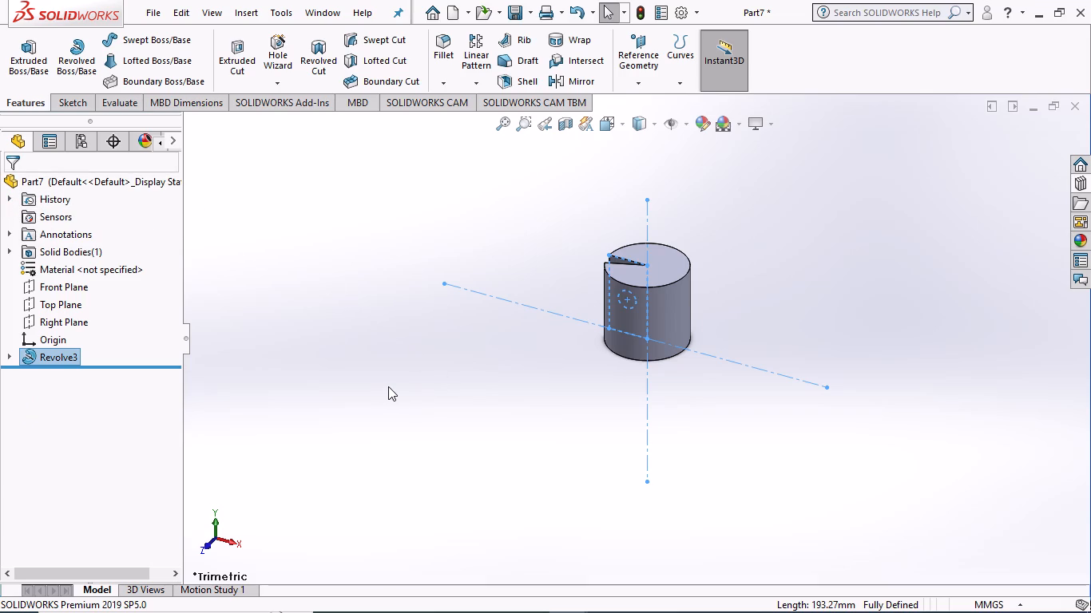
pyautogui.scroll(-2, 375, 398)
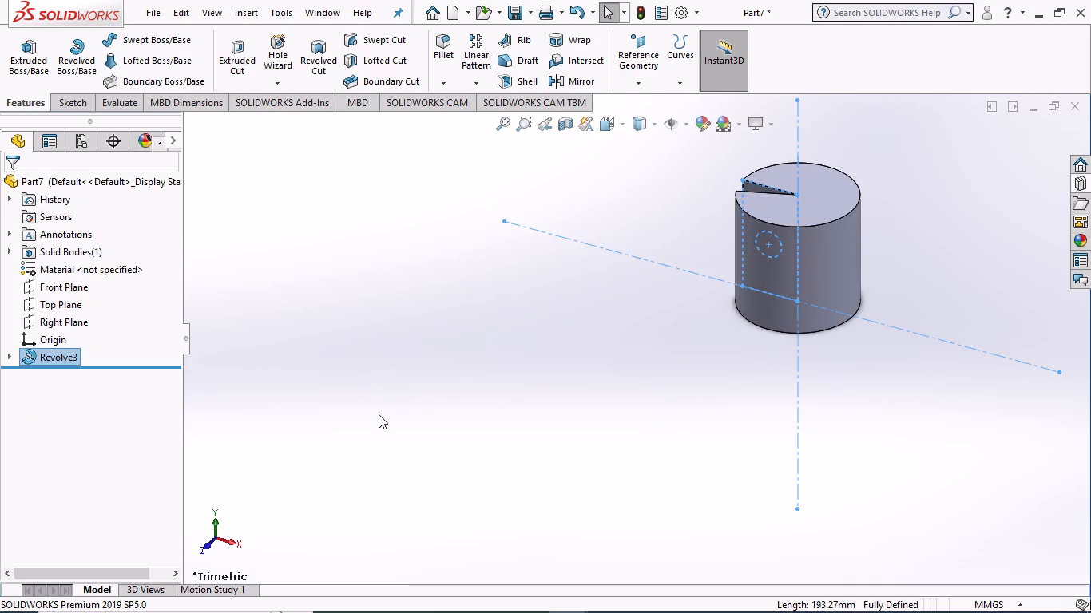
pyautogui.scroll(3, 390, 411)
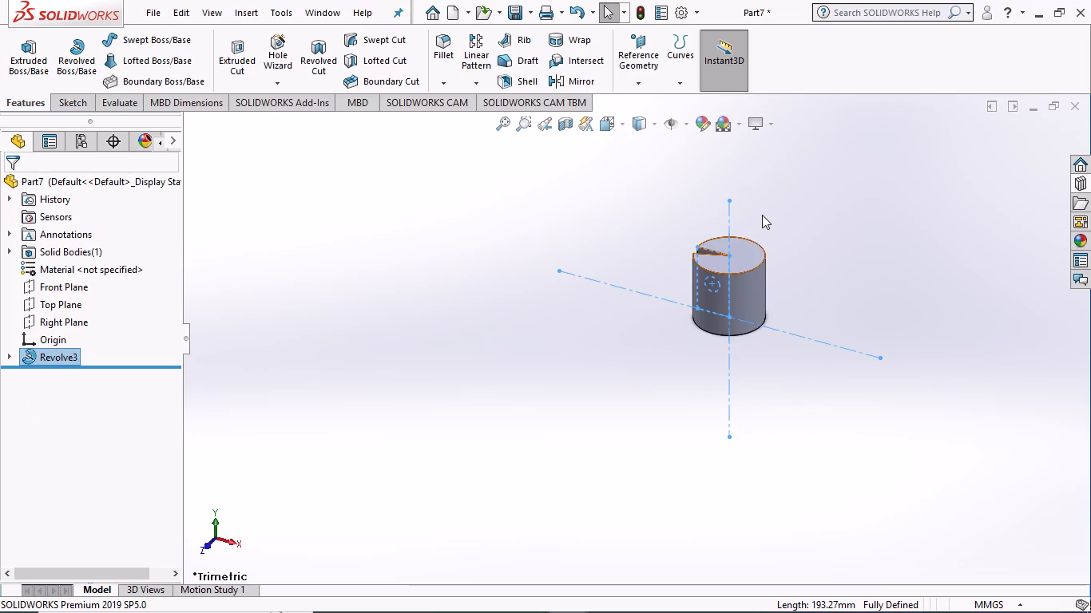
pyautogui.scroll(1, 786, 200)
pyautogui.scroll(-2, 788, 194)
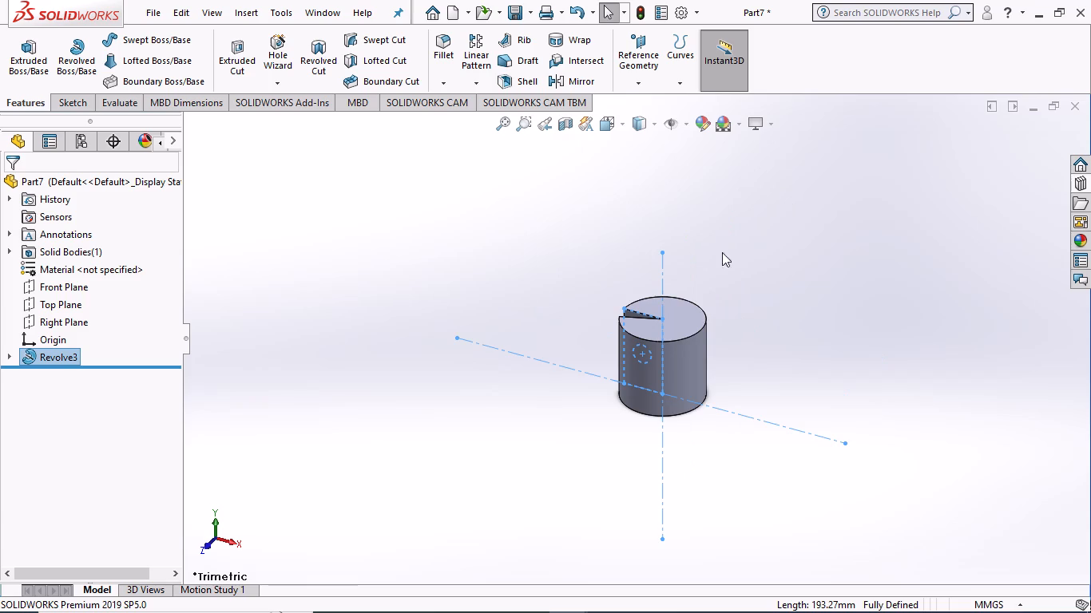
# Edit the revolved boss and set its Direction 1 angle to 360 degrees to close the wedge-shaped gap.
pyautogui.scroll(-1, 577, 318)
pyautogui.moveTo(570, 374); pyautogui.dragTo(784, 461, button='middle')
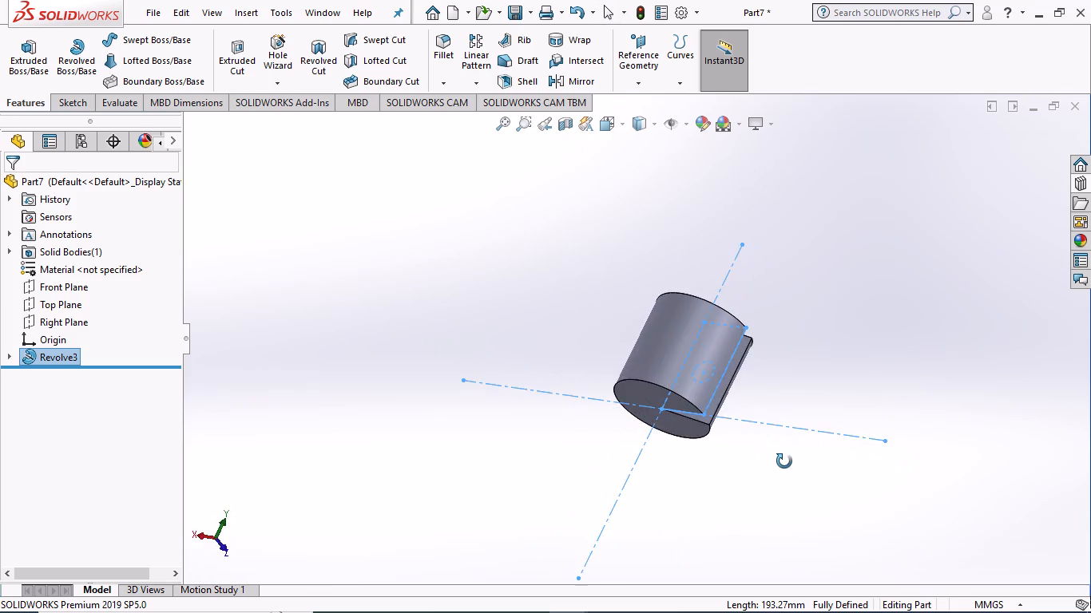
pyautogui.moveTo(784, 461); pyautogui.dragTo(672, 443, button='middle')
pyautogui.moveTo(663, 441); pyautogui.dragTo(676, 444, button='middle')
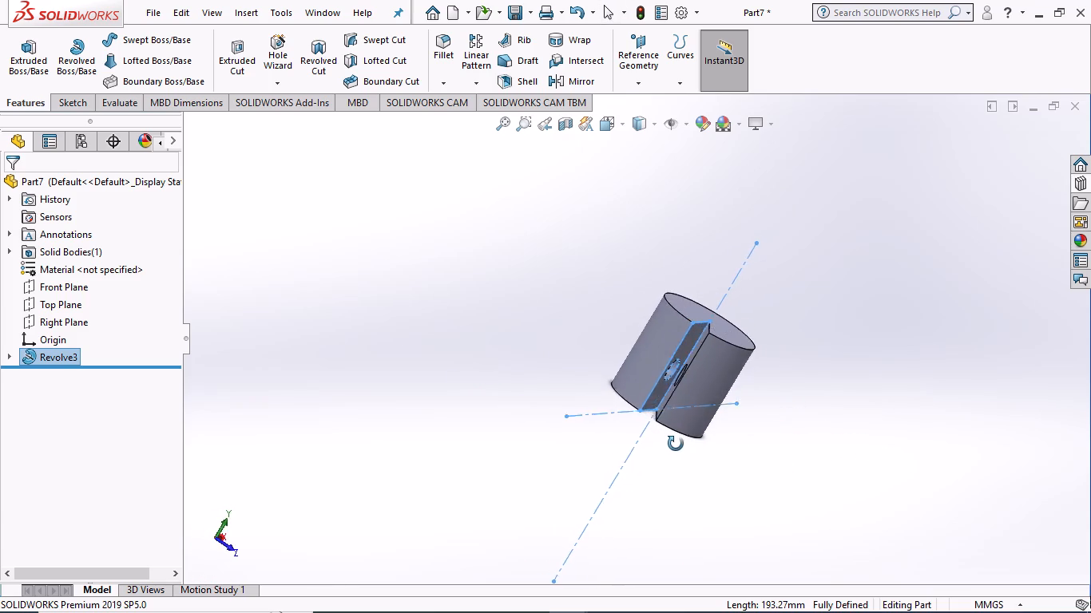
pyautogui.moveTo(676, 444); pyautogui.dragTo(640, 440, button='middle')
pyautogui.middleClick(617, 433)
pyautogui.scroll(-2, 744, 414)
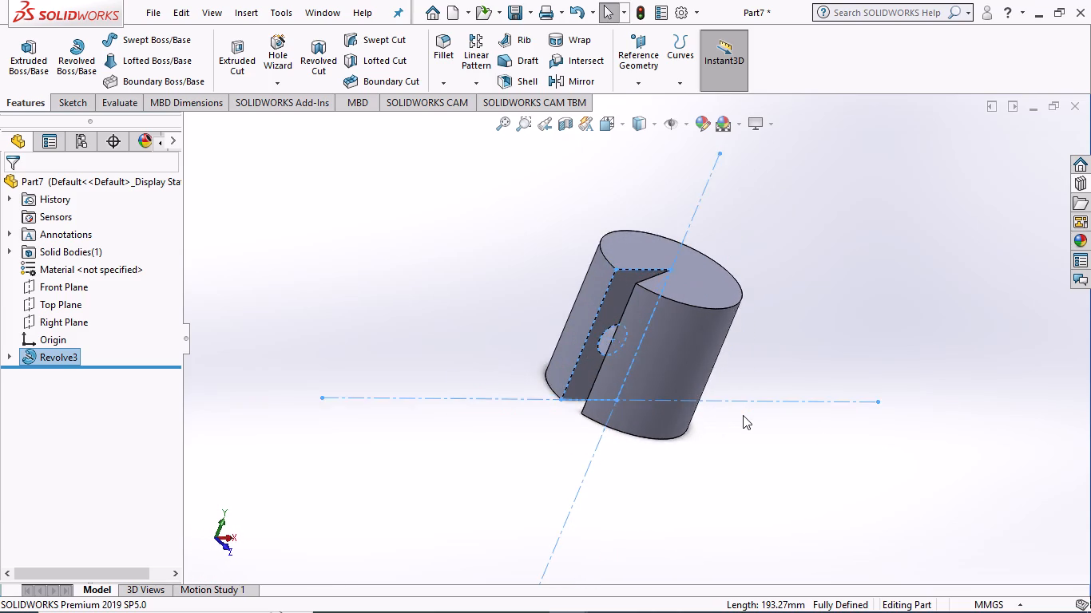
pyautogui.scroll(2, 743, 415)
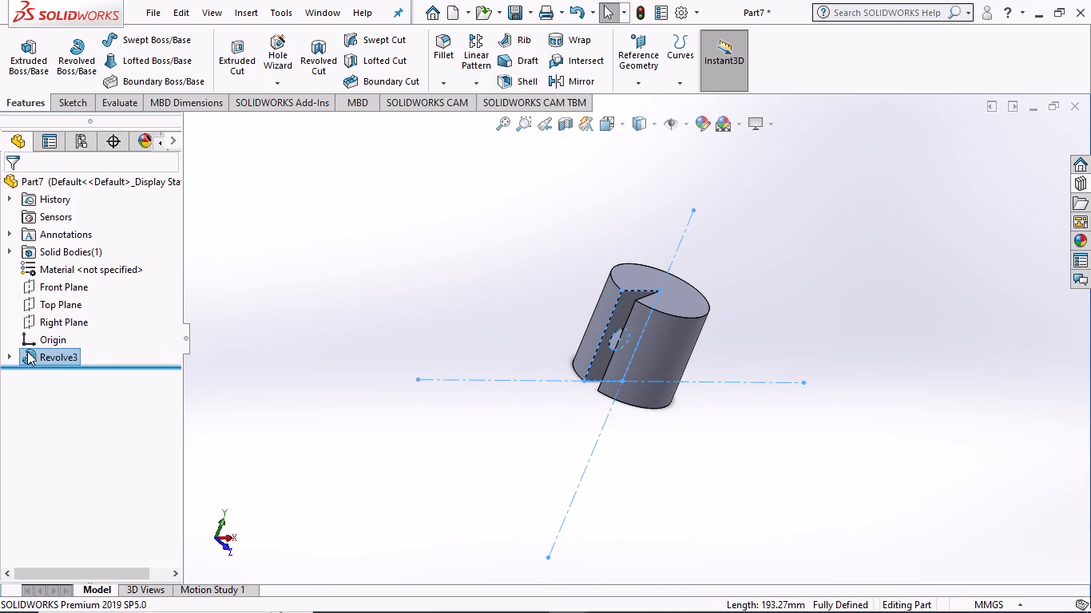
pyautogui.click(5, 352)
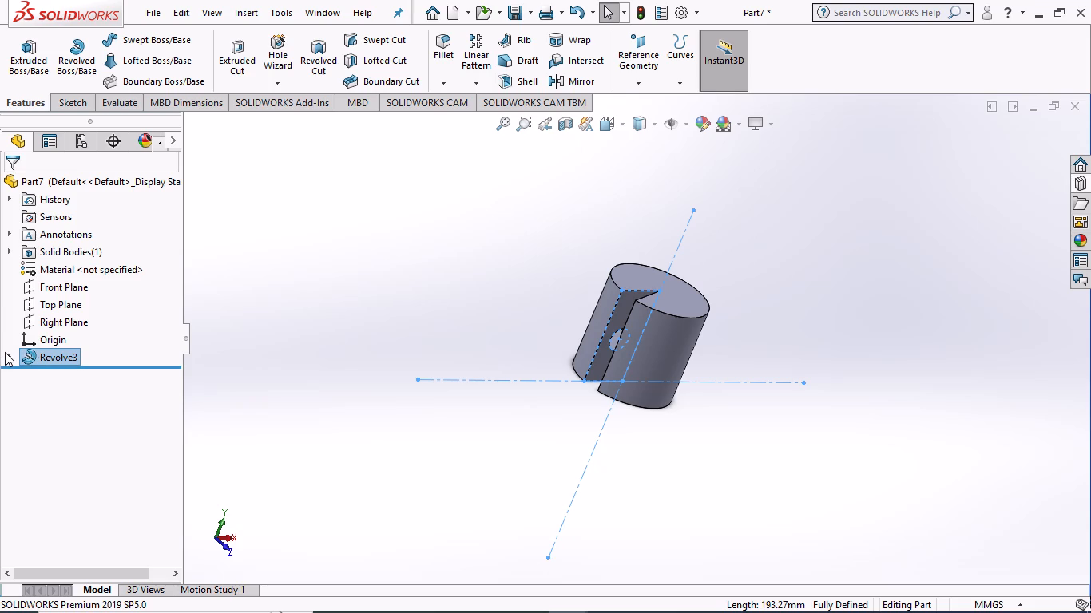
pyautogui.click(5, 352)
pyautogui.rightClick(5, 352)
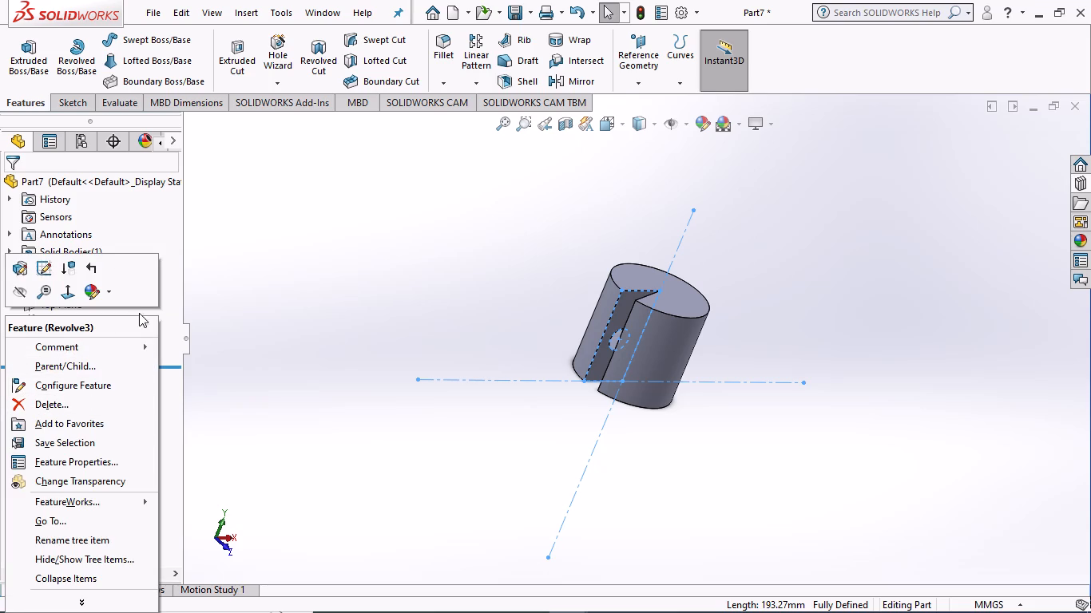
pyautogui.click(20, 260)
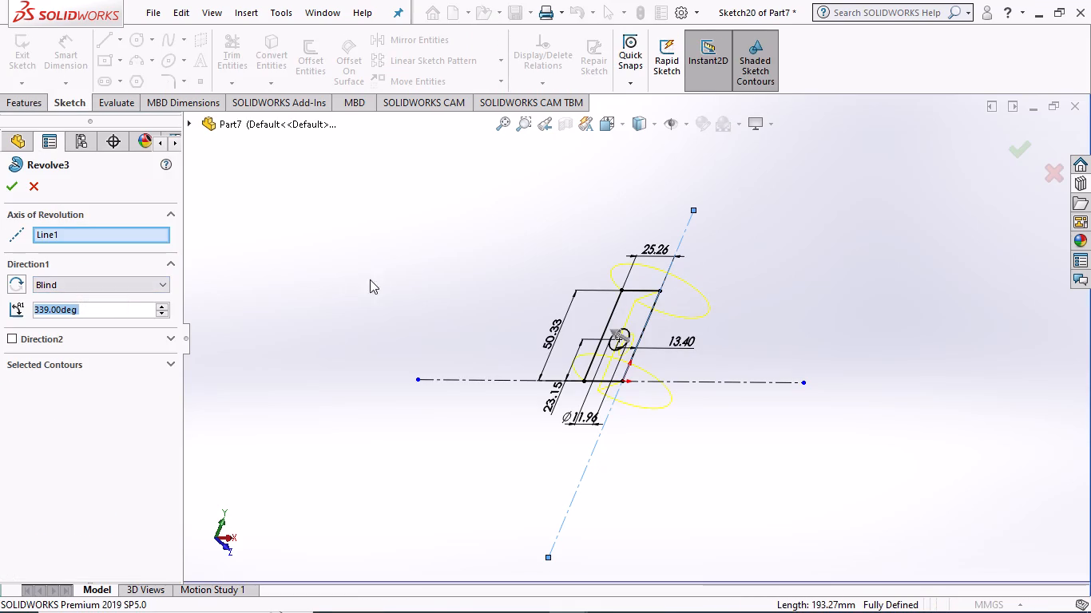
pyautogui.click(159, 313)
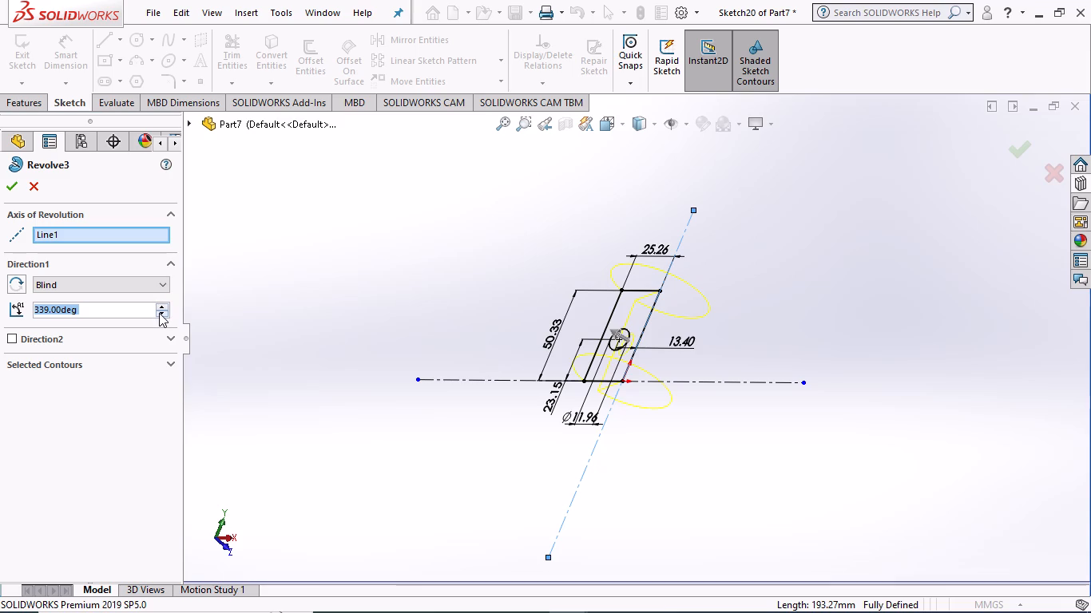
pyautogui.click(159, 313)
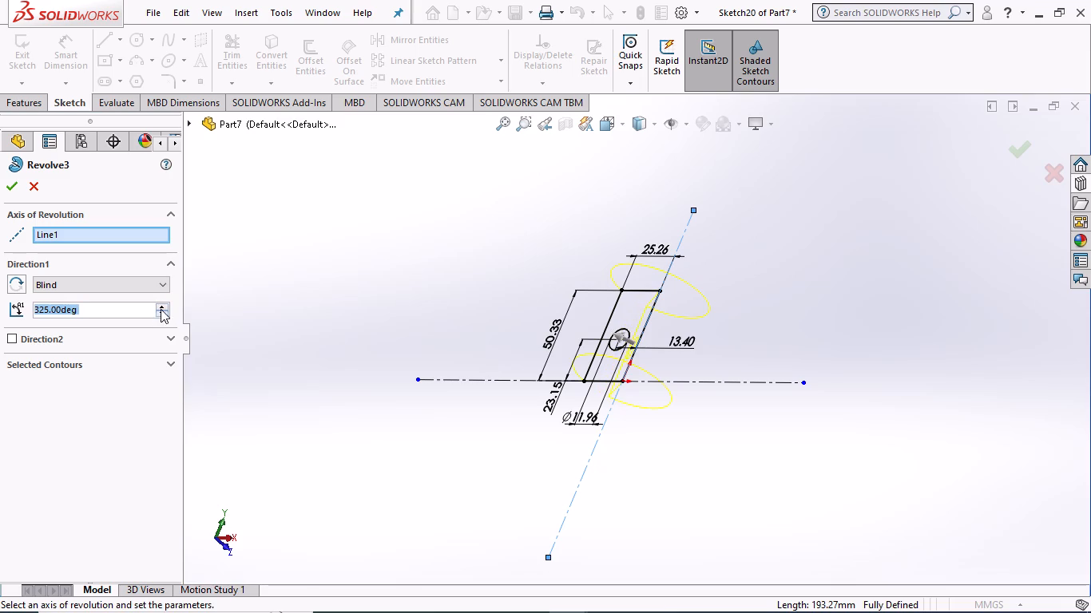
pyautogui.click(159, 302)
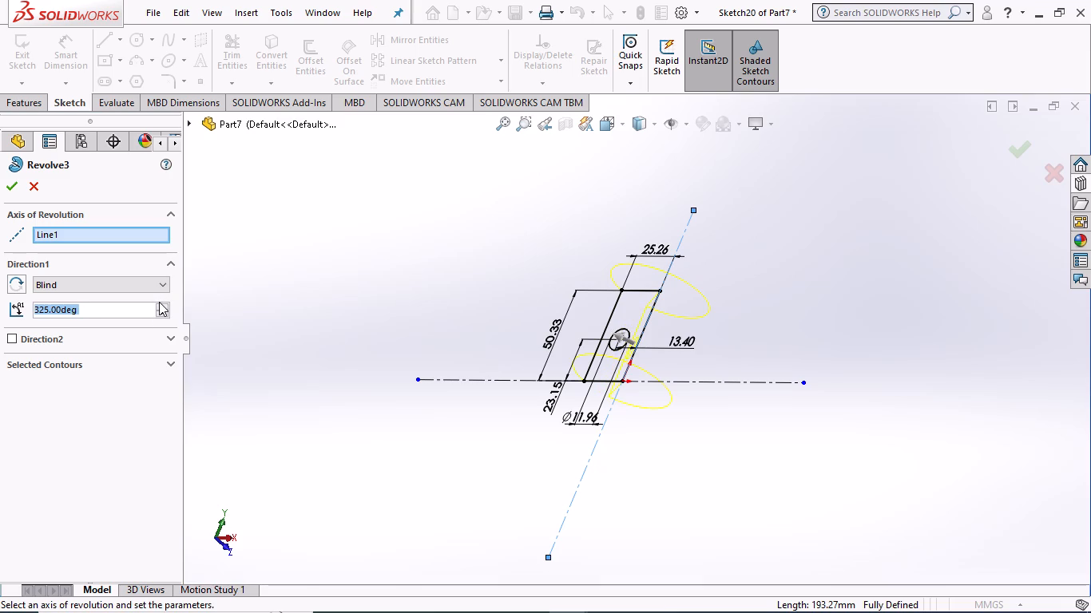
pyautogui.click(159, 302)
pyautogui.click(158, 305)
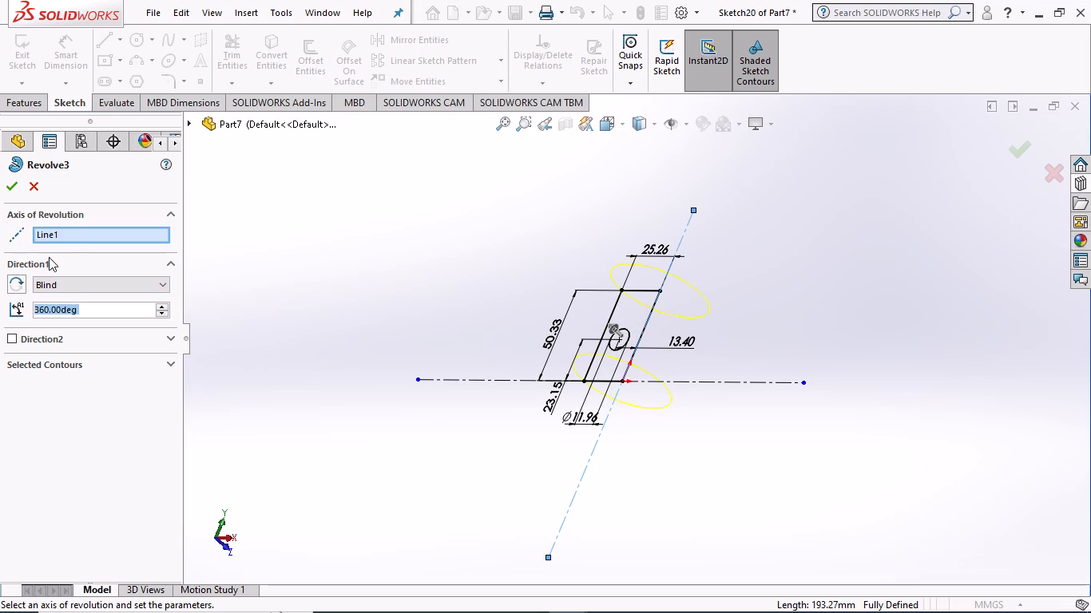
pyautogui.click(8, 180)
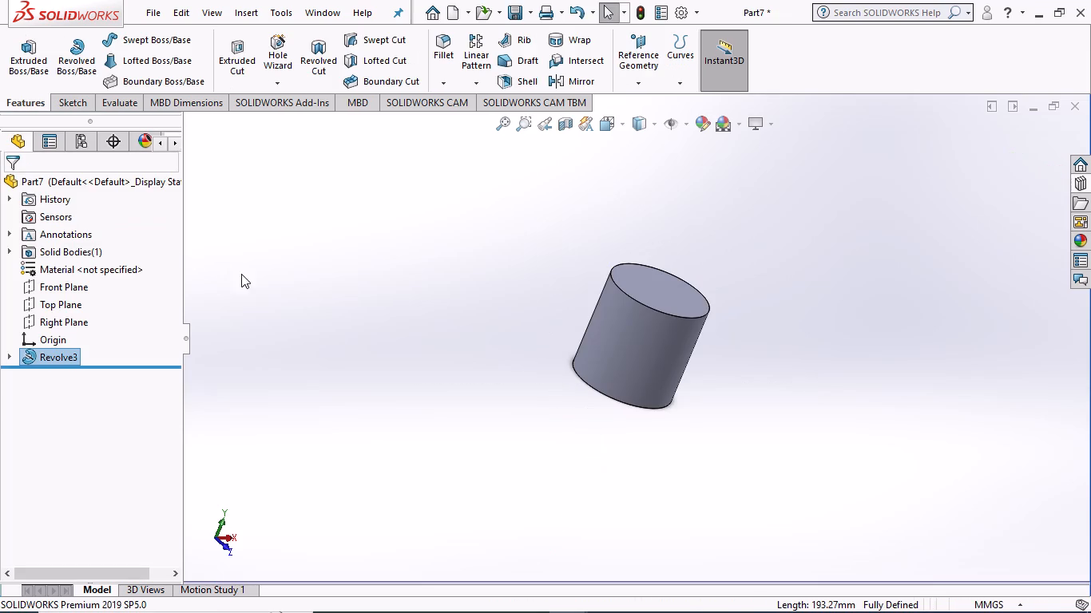
# Examine the revolved cylinder's side and end faces from several angles.
pyautogui.rightClick(250, 277)
pyautogui.scroll(-1, 265, 276)
pyautogui.moveTo(273, 291); pyautogui.dragTo(311, 295, button='middle')
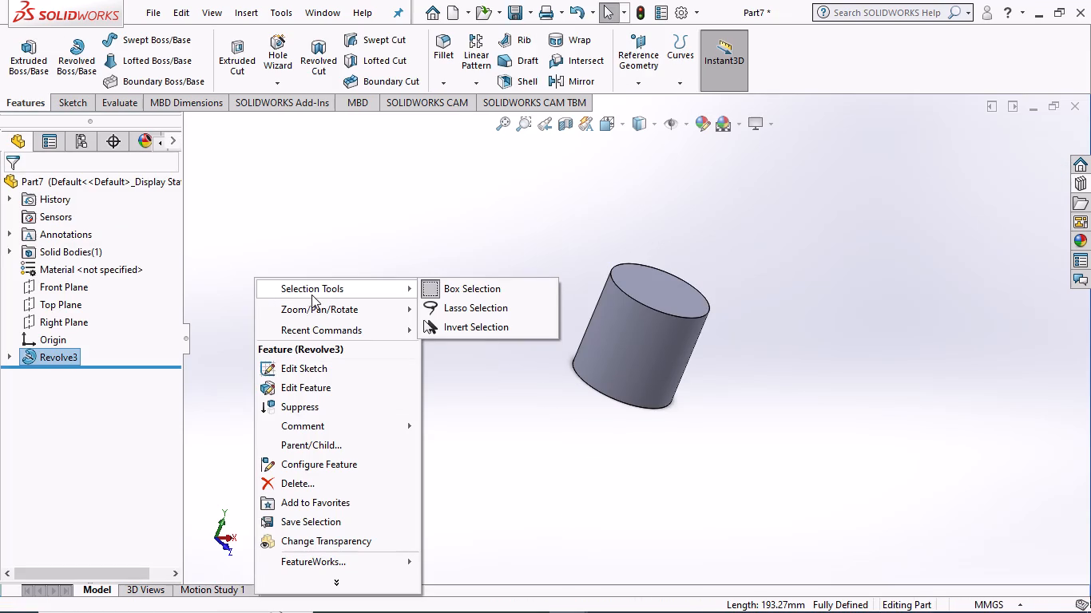
pyautogui.middleClick(472, 376)
pyautogui.middleClick(478, 368)
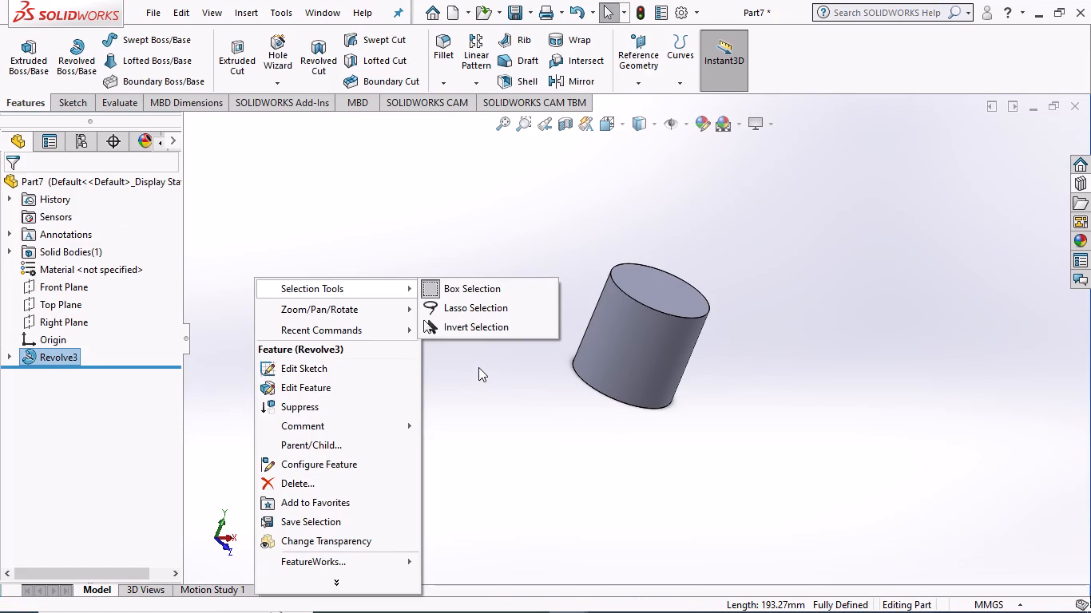
pyautogui.click(480, 358)
pyautogui.moveTo(404, 350); pyautogui.dragTo(629, 375, button='middle')
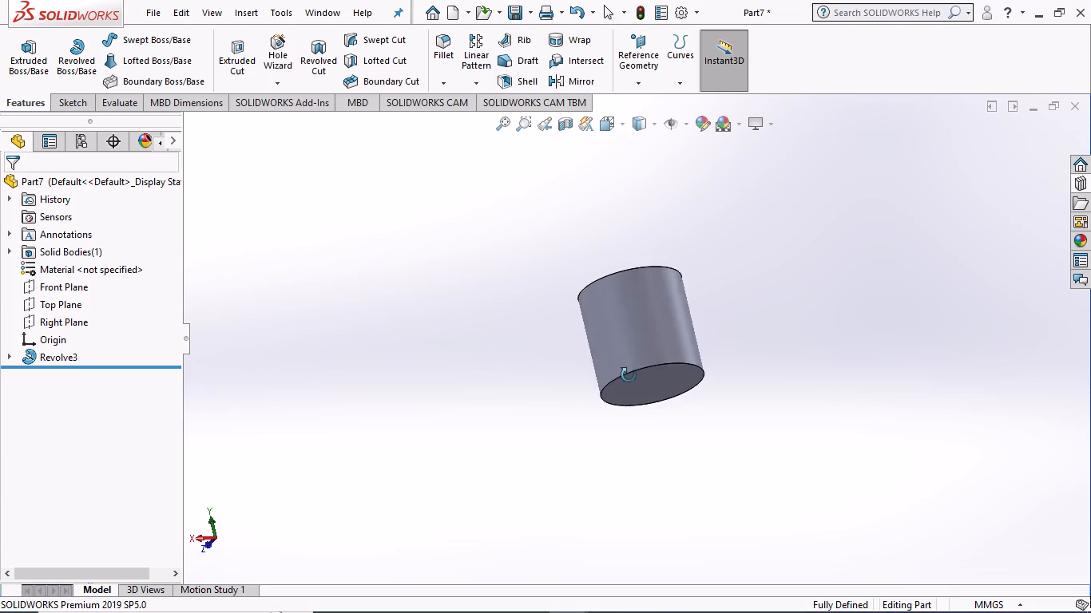
pyautogui.moveTo(629, 375); pyautogui.dragTo(707, 408, button='middle')
pyautogui.moveTo(697, 411); pyautogui.dragTo(455, 384, button='middle')
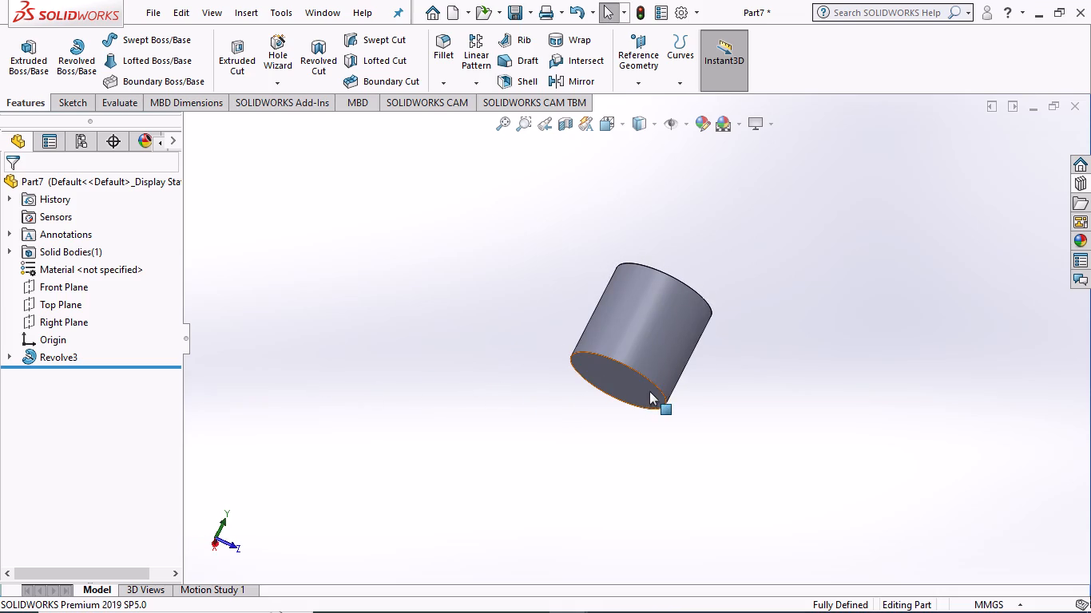
pyautogui.scroll(2, 645, 405)
pyautogui.scroll(-4, 649, 394)
pyautogui.scroll(3, 649, 394)
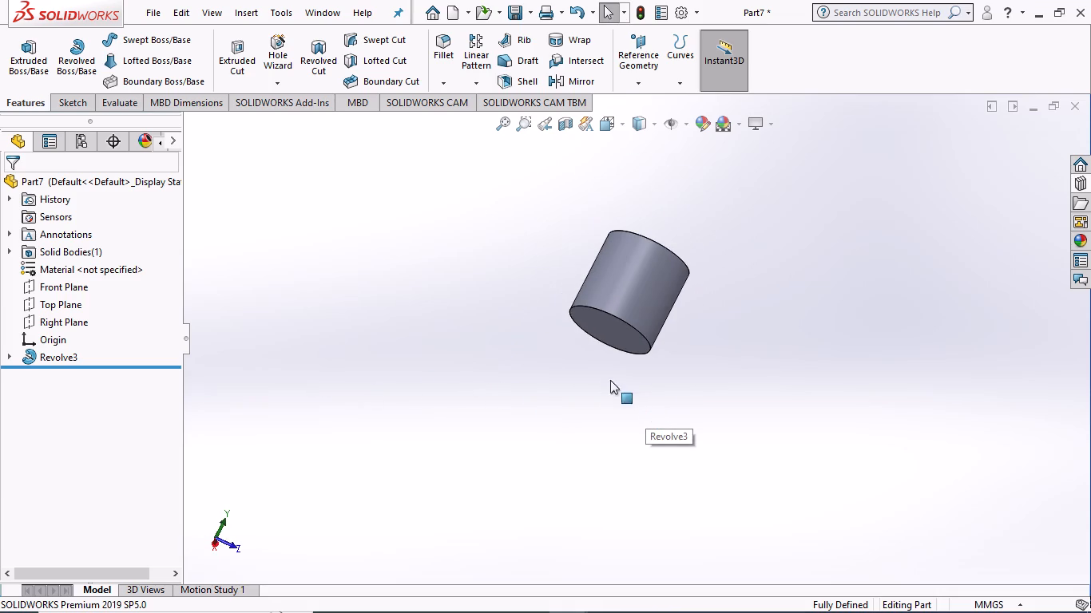
pyautogui.scroll(-1, 613, 190)
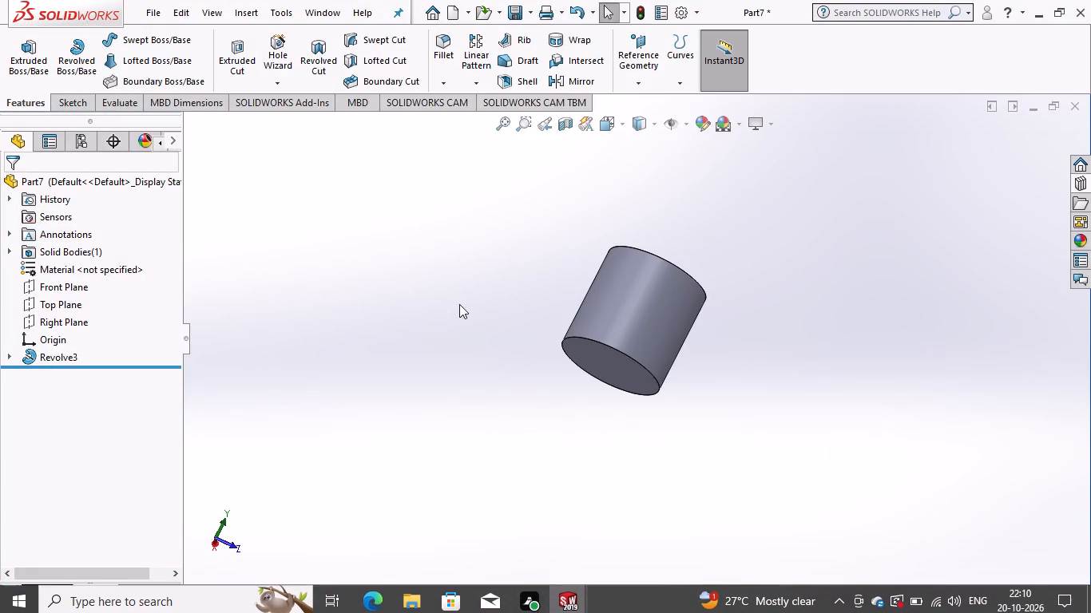
# Delete the revolved feature from the part, keeping its absorbed sketch.
pyautogui.moveTo(509, 216); pyautogui.dragTo(553, 208)
pyautogui.moveTo(557, 193); pyautogui.dragTo(749, 239)
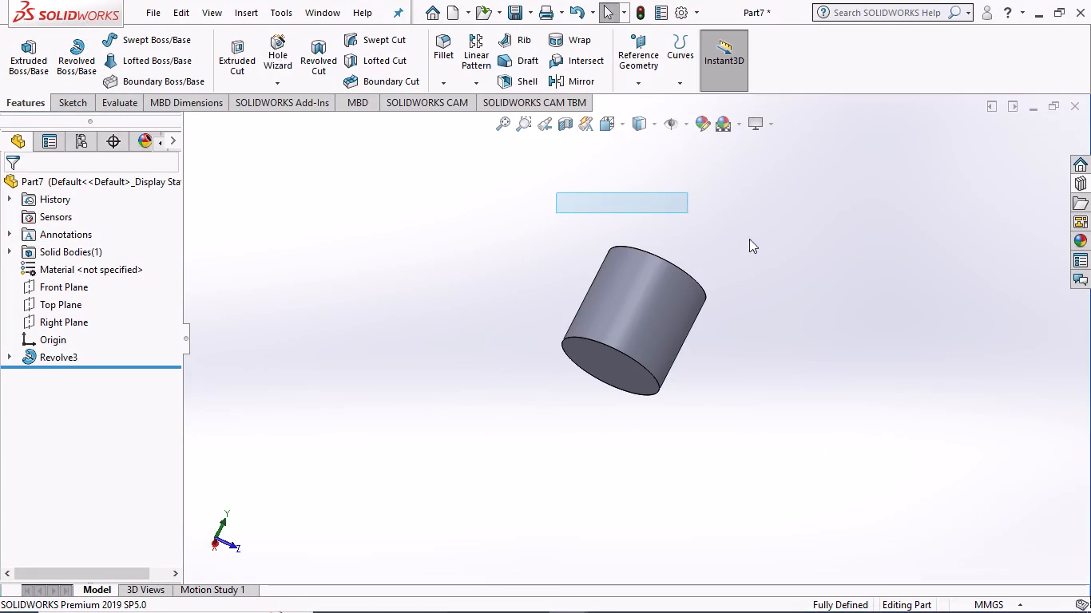
pyautogui.moveTo(749, 239); pyautogui.dragTo(784, 484)
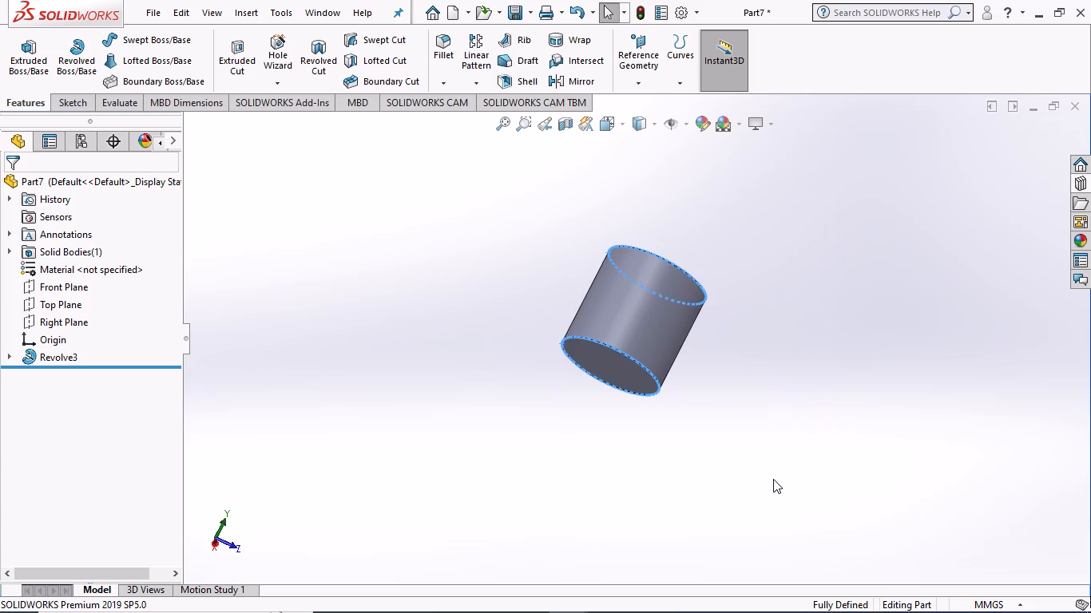
pyautogui.rightClick(615, 370)
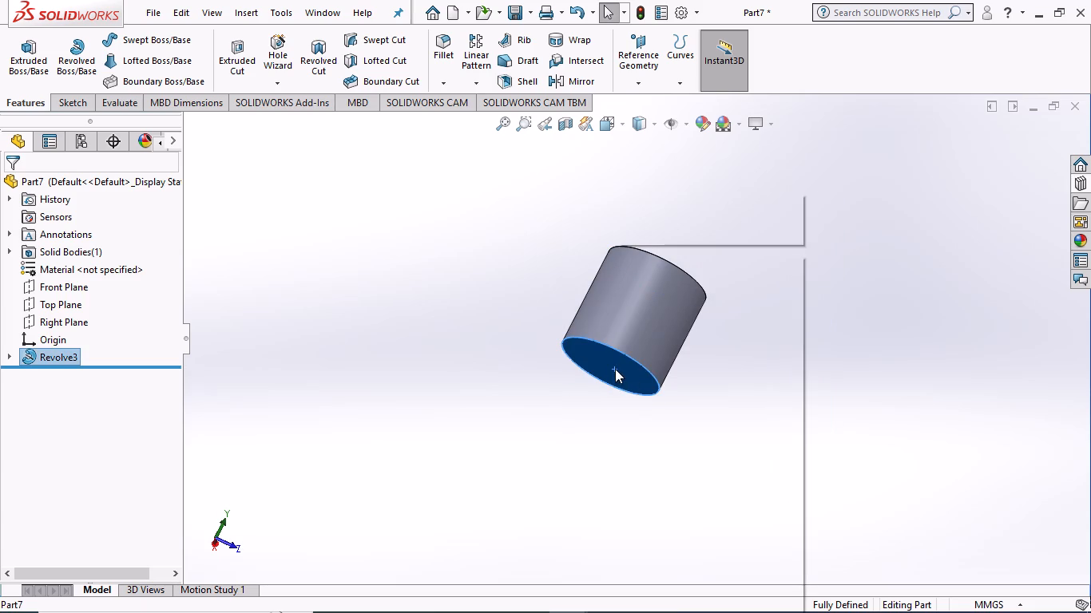
pyautogui.click(668, 460)
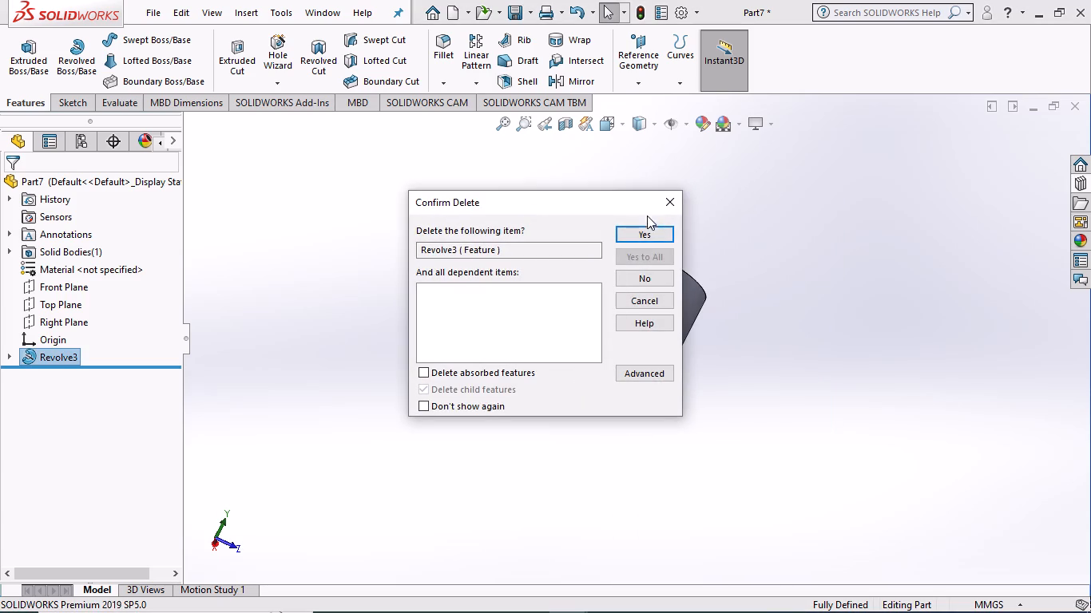
pyautogui.click(641, 235)
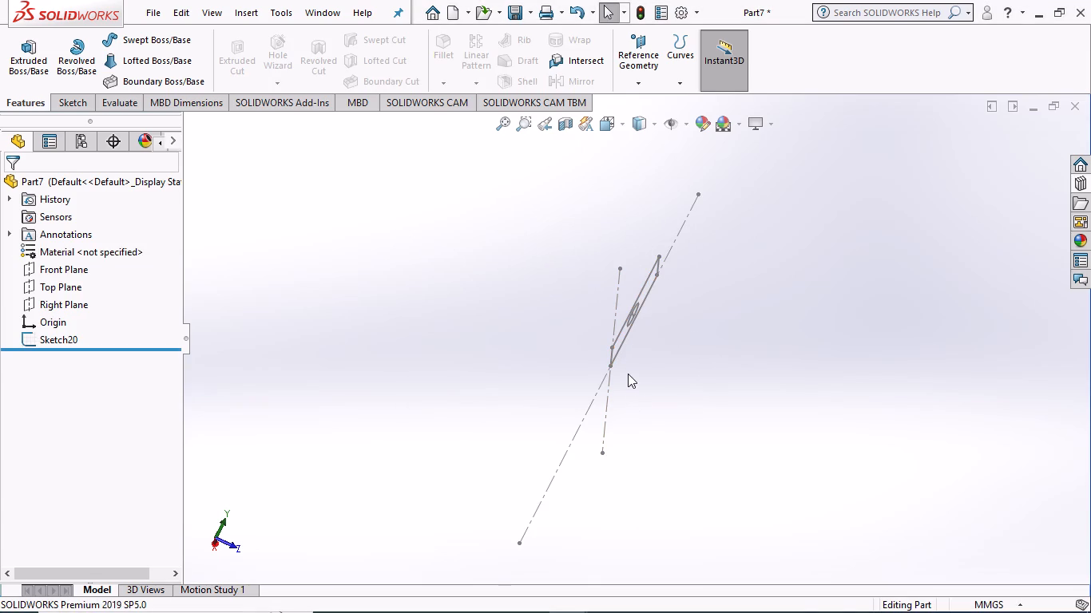
# Examine the remaining rectangle-and-circle sketch, its circle and its centerlines.
pyautogui.scroll(-4, 628, 374)
pyautogui.moveTo(622, 370); pyautogui.dragTo(781, 421, button='middle')
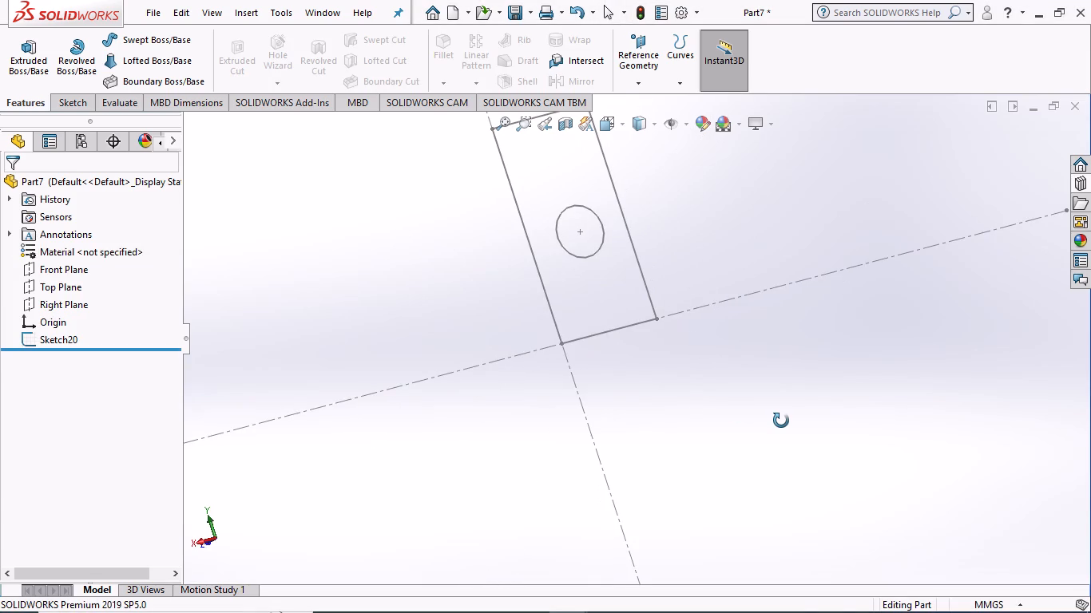
pyautogui.moveTo(781, 421); pyautogui.dragTo(724, 414, button='middle')
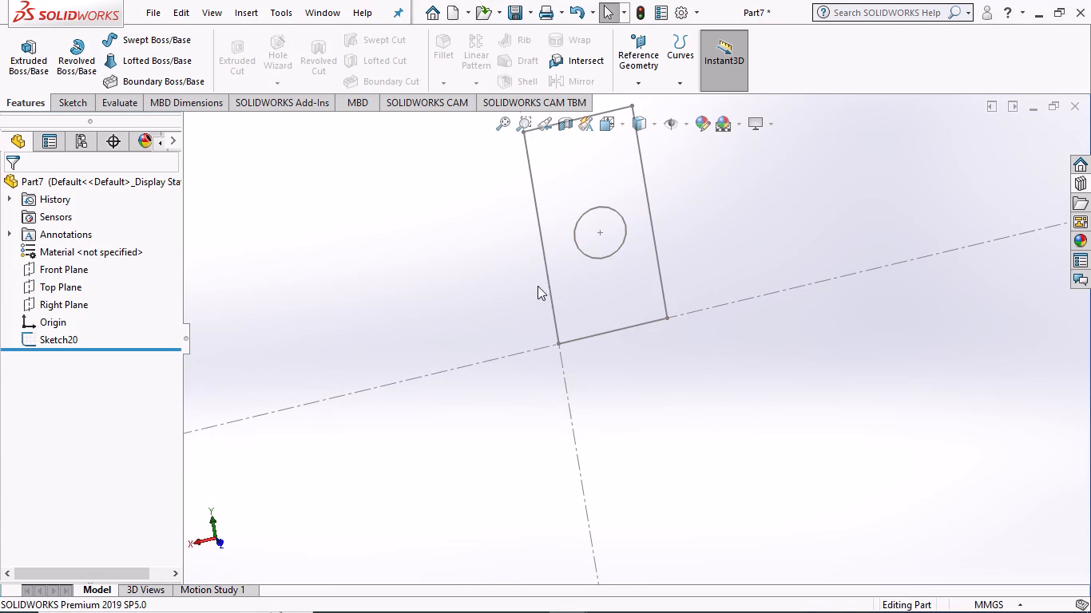
pyautogui.click(607, 259)
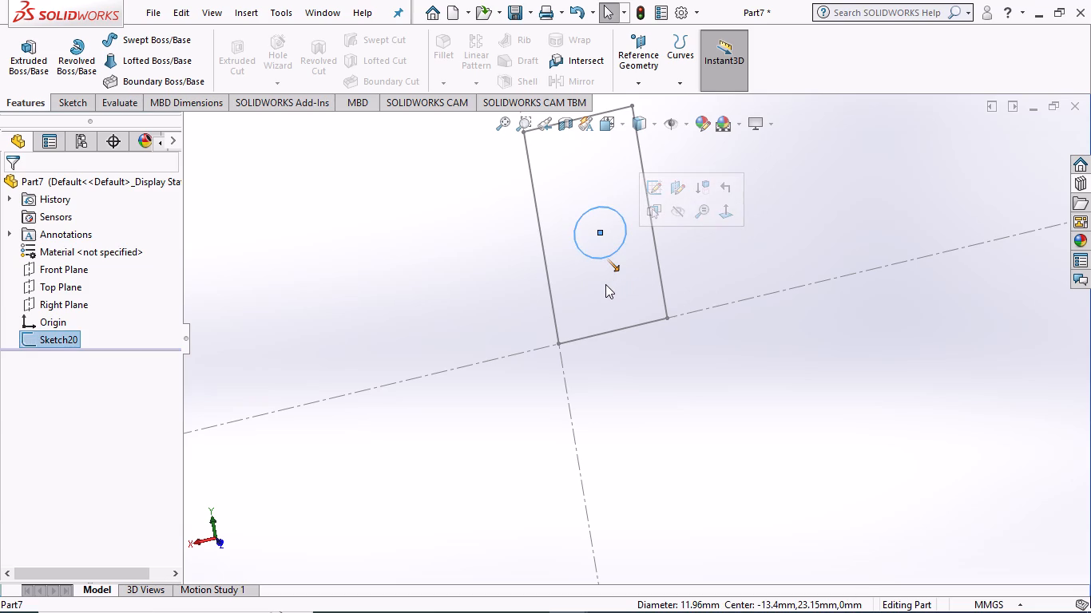
pyautogui.click(594, 299)
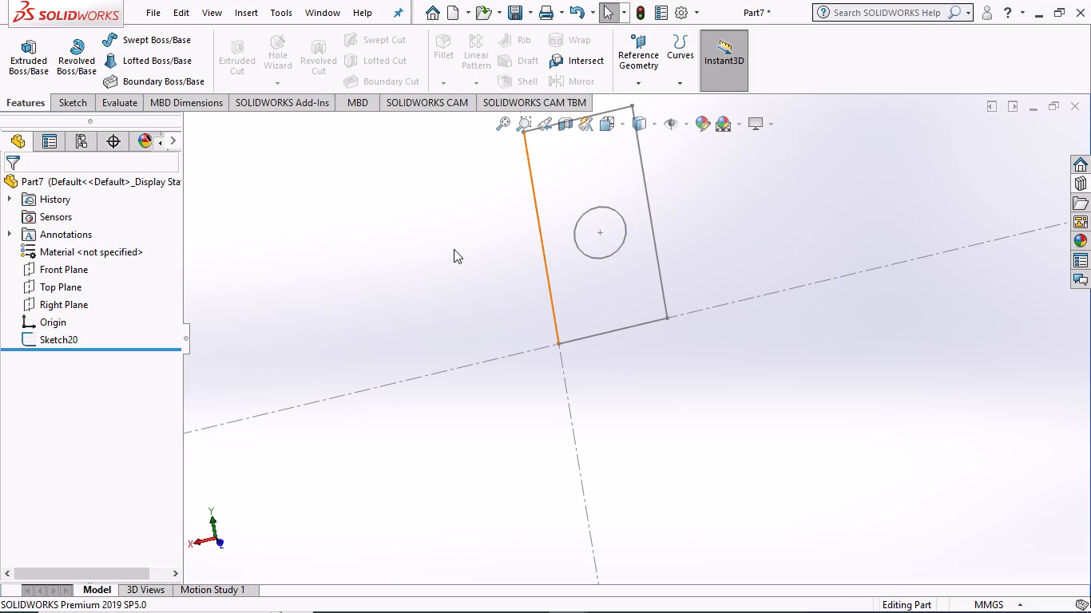
pyautogui.moveTo(473, 282); pyautogui.dragTo(484, 279, button='right')
pyautogui.scroll(4, 507, 258)
pyautogui.scroll(3, 522, 169)
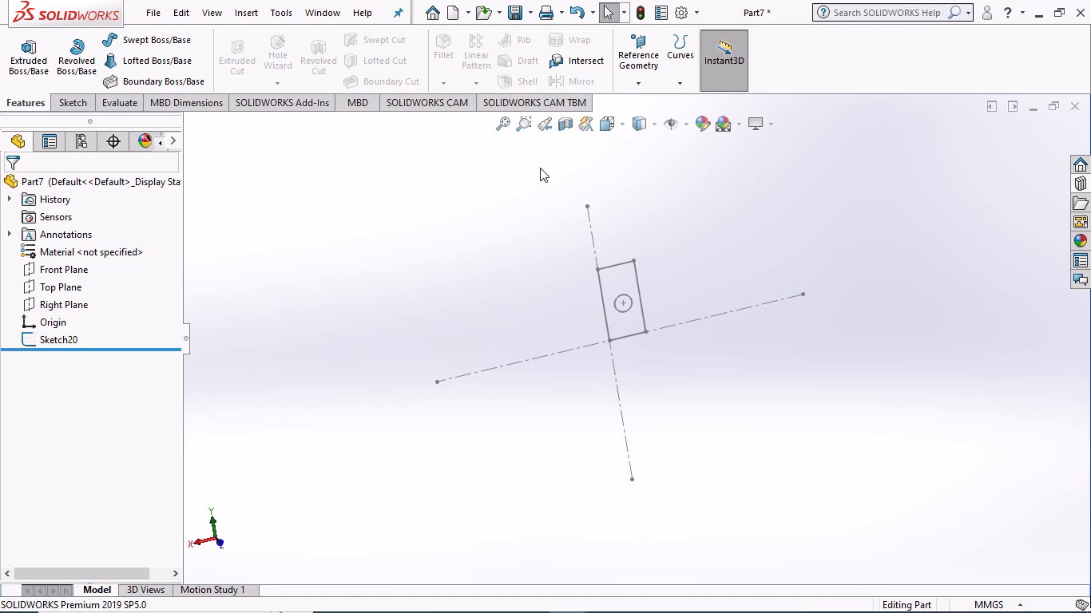
pyautogui.scroll(1, 540, 166)
# Delete the remaining rectangle-and-circle sketch, Sketch20, from the part.
pyautogui.moveTo(510, 219); pyautogui.dragTo(610, 176)
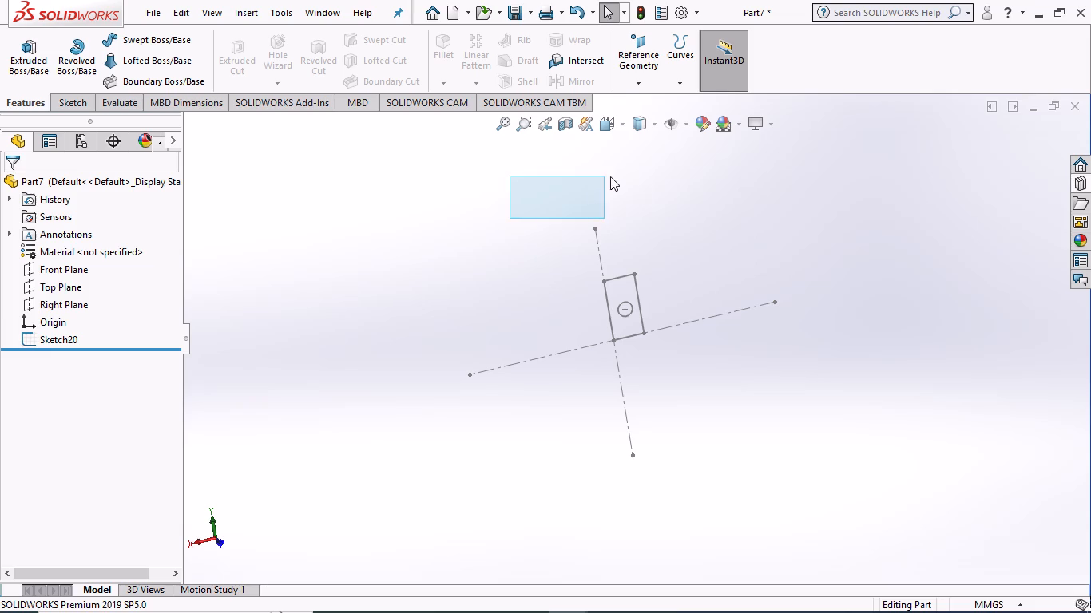
pyautogui.moveTo(610, 176); pyautogui.dragTo(768, 480)
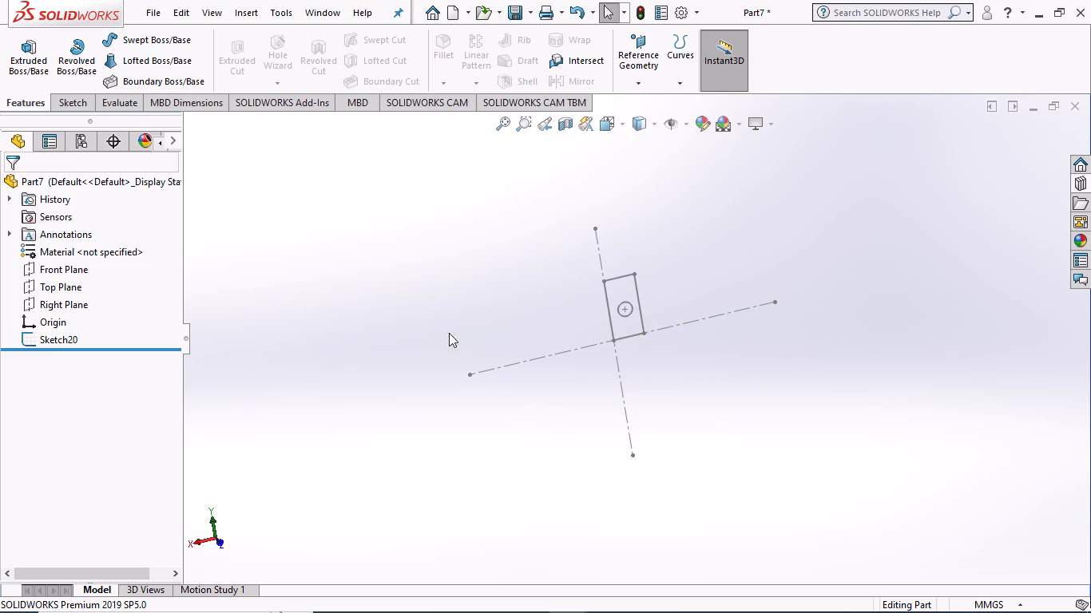
pyautogui.moveTo(405, 315); pyautogui.dragTo(794, 448)
pyautogui.moveTo(462, 151); pyautogui.dragTo(426, 152)
pyautogui.moveTo(371, 163); pyautogui.dragTo(784, 473)
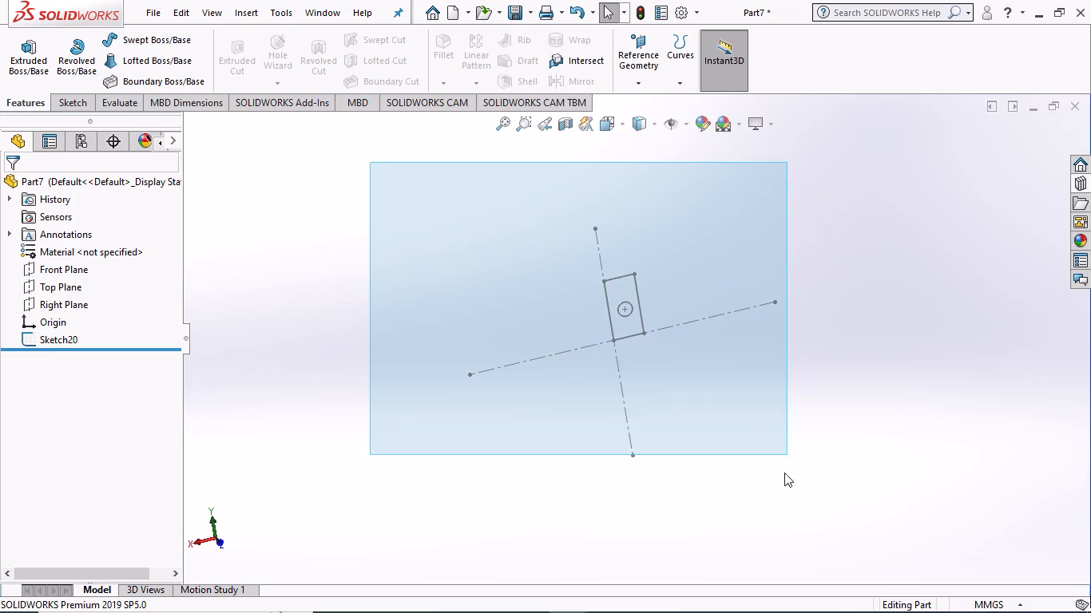
pyautogui.moveTo(784, 473); pyautogui.dragTo(783, 510)
pyautogui.rightClick(630, 297)
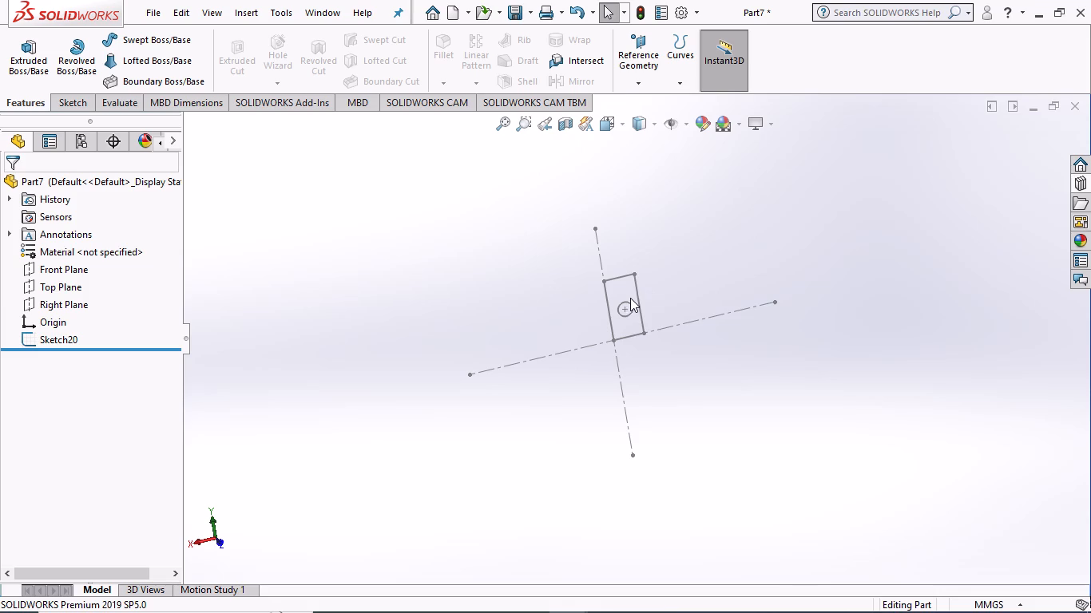
pyautogui.click(565, 362)
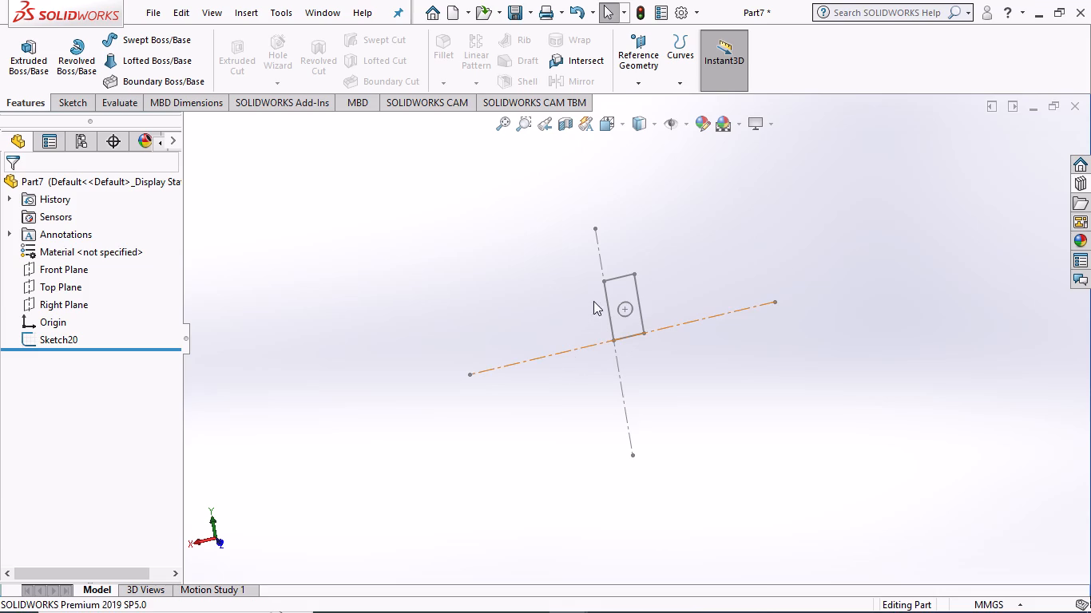
pyautogui.rightClick(632, 307)
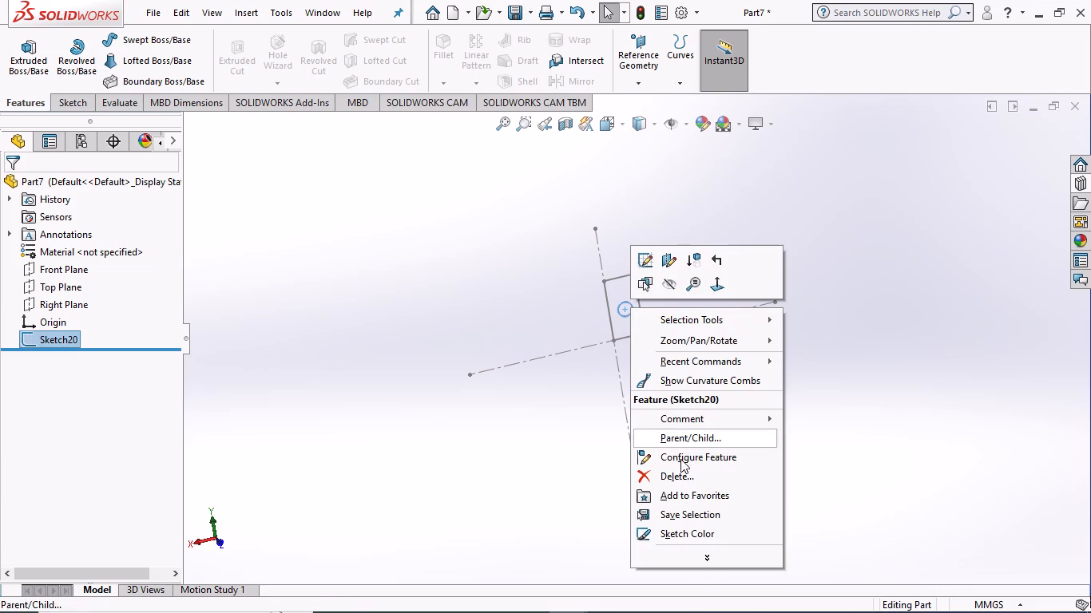
pyautogui.click(694, 477)
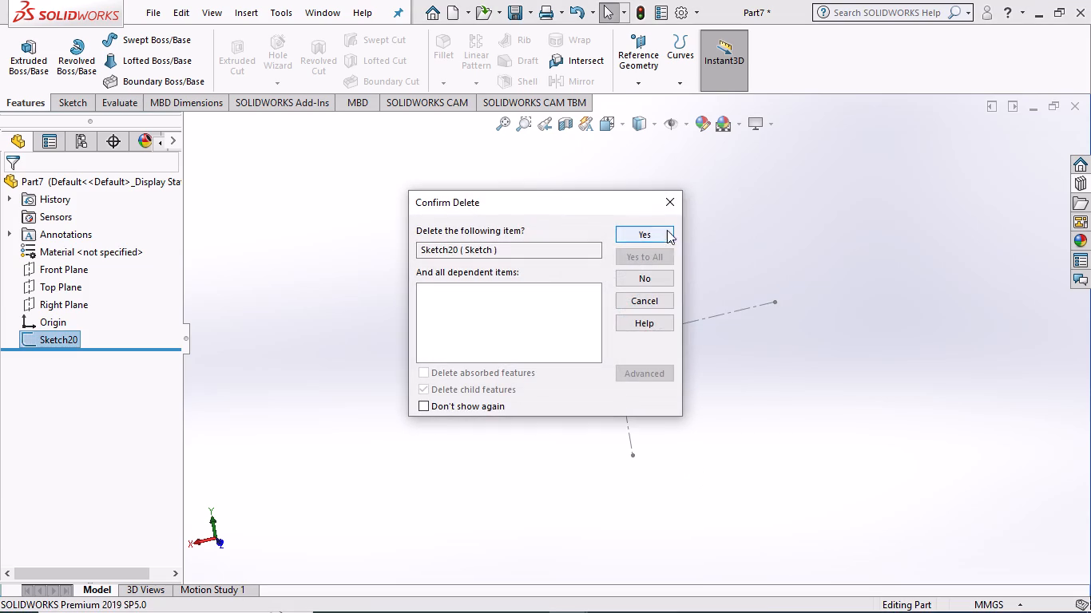
pyautogui.click(662, 239)
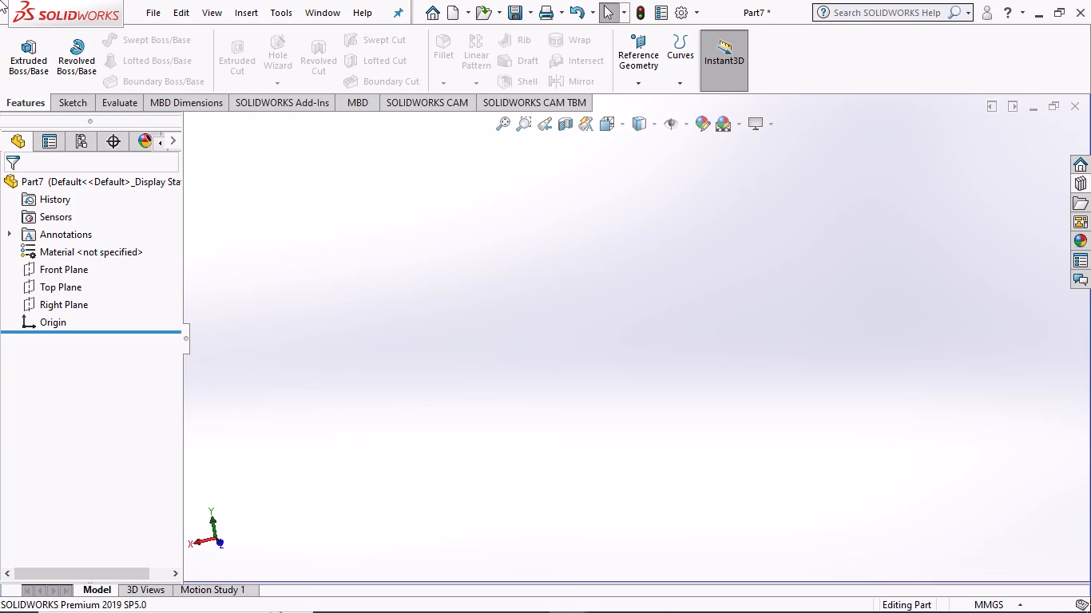
# Start a new sketch on the Front Plane.
pyautogui.click(23, 262)
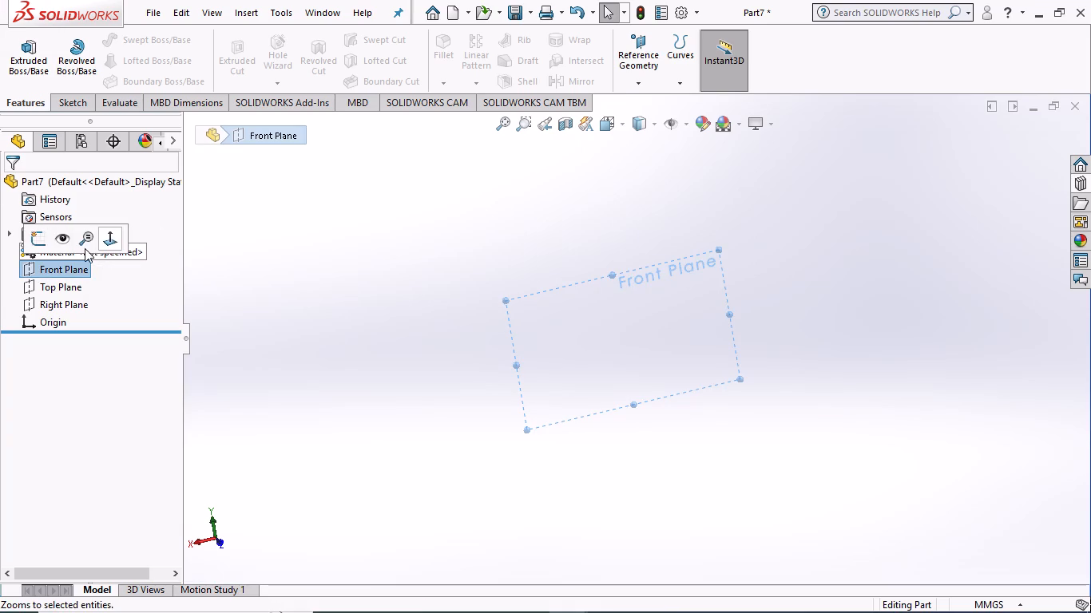
pyautogui.click(34, 233)
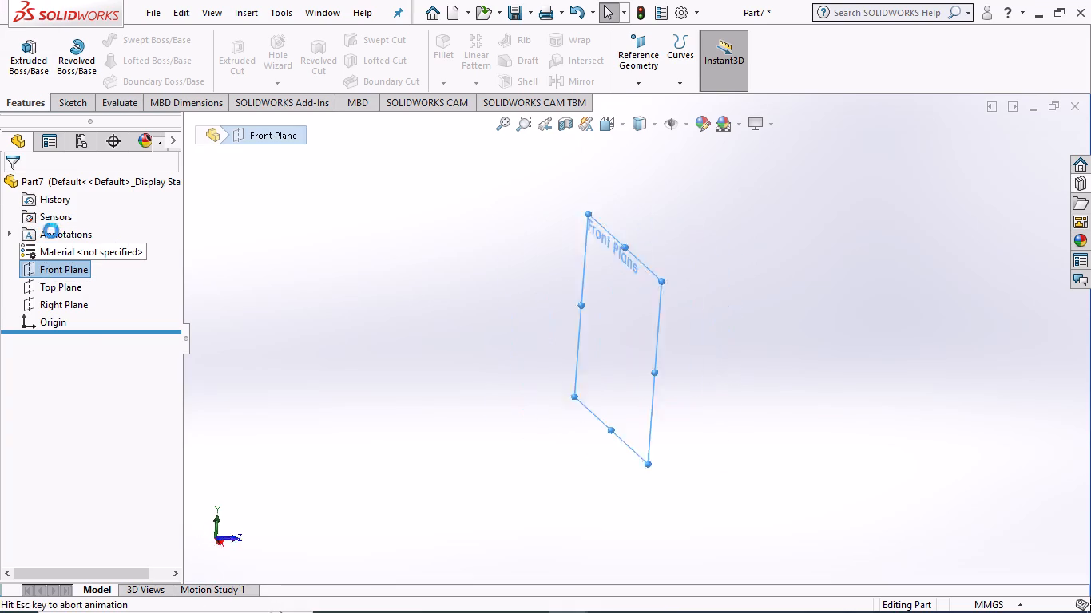
pyautogui.click(204, 194)
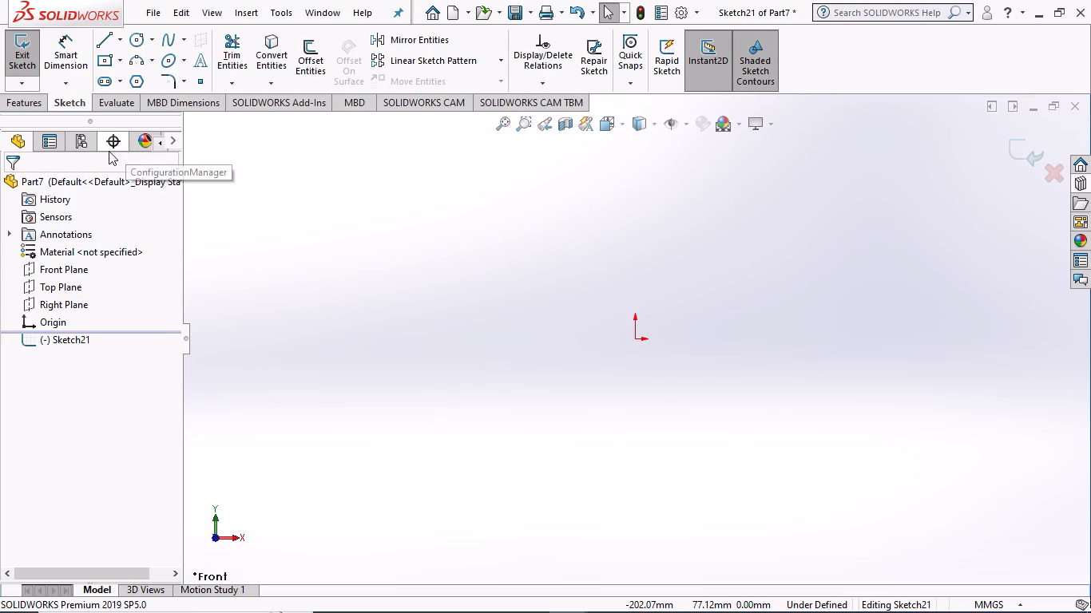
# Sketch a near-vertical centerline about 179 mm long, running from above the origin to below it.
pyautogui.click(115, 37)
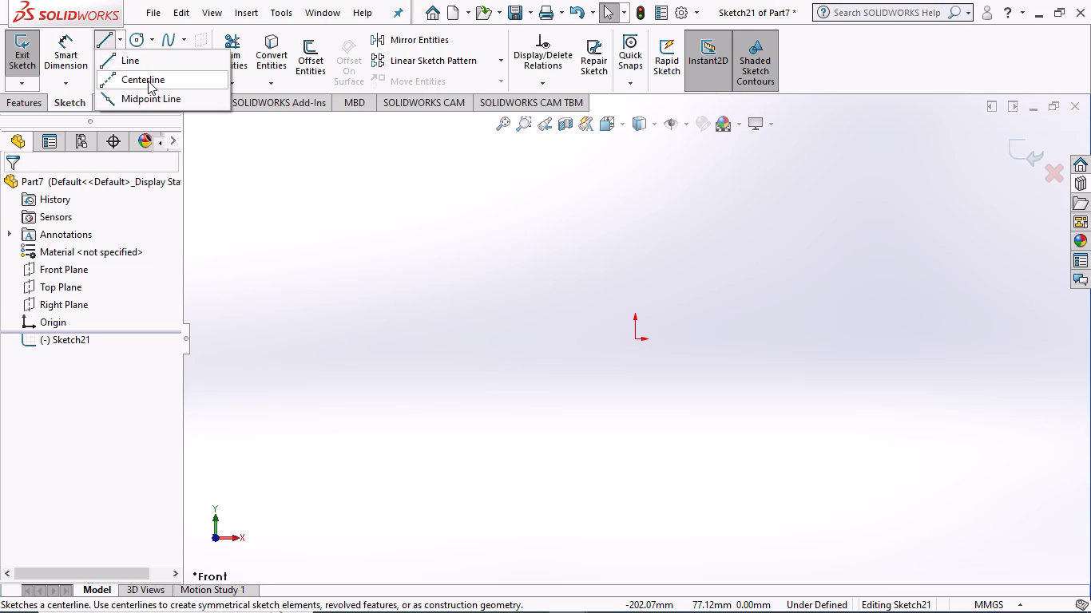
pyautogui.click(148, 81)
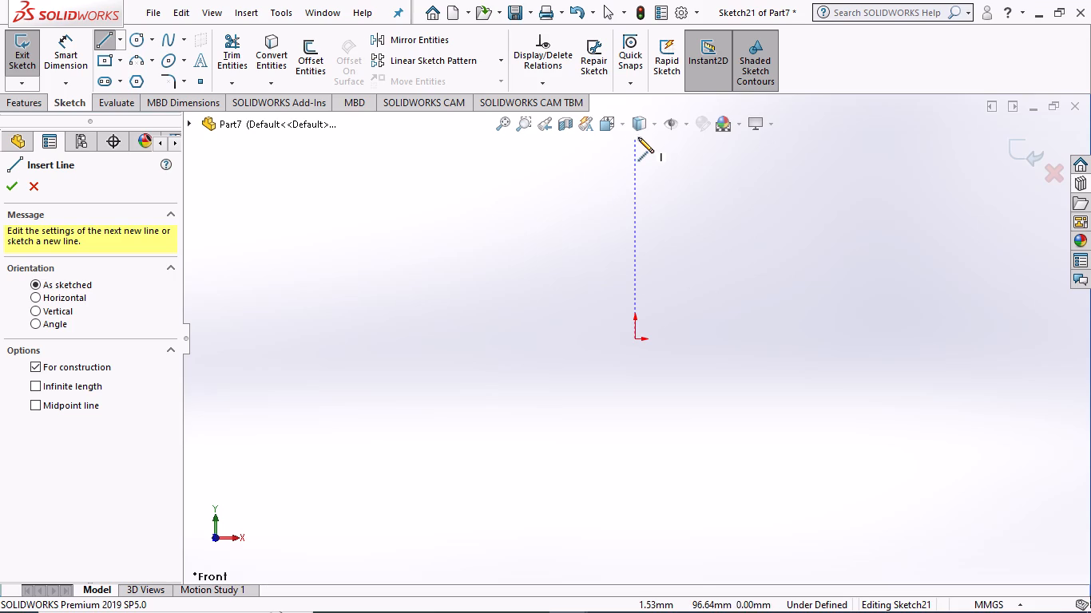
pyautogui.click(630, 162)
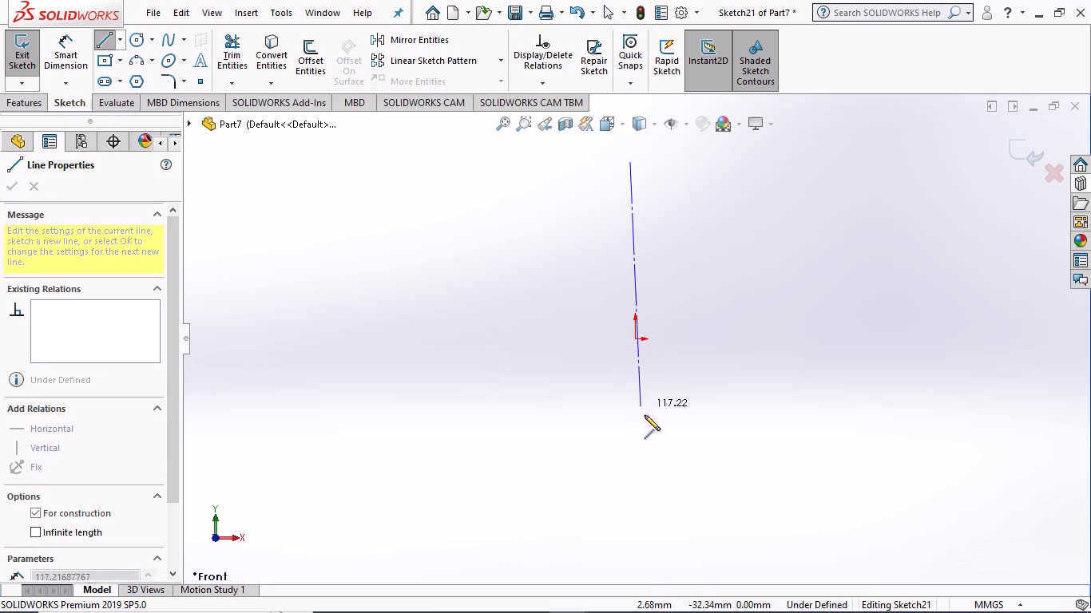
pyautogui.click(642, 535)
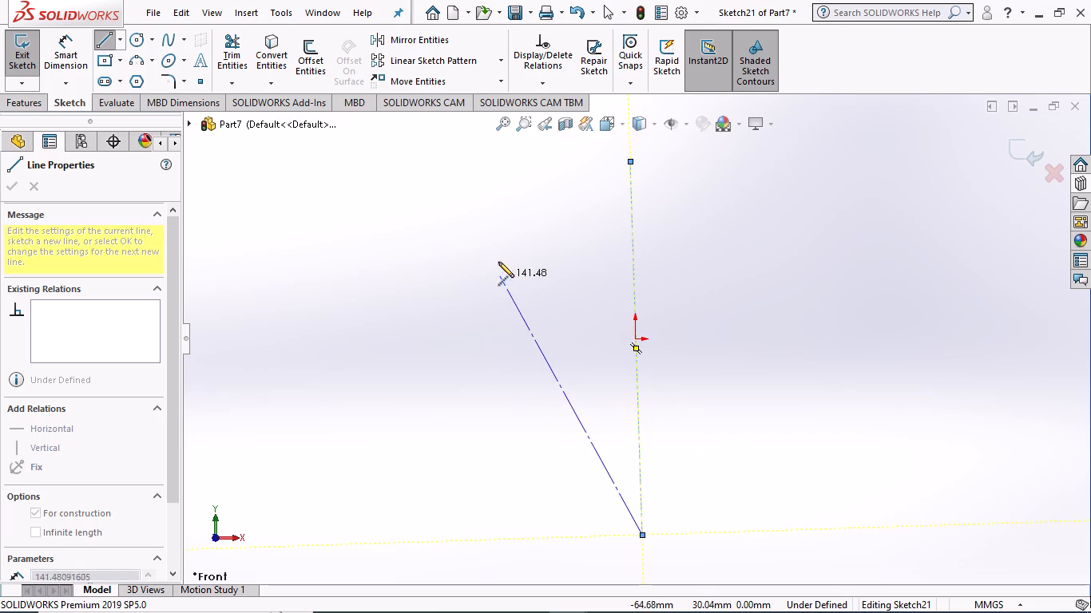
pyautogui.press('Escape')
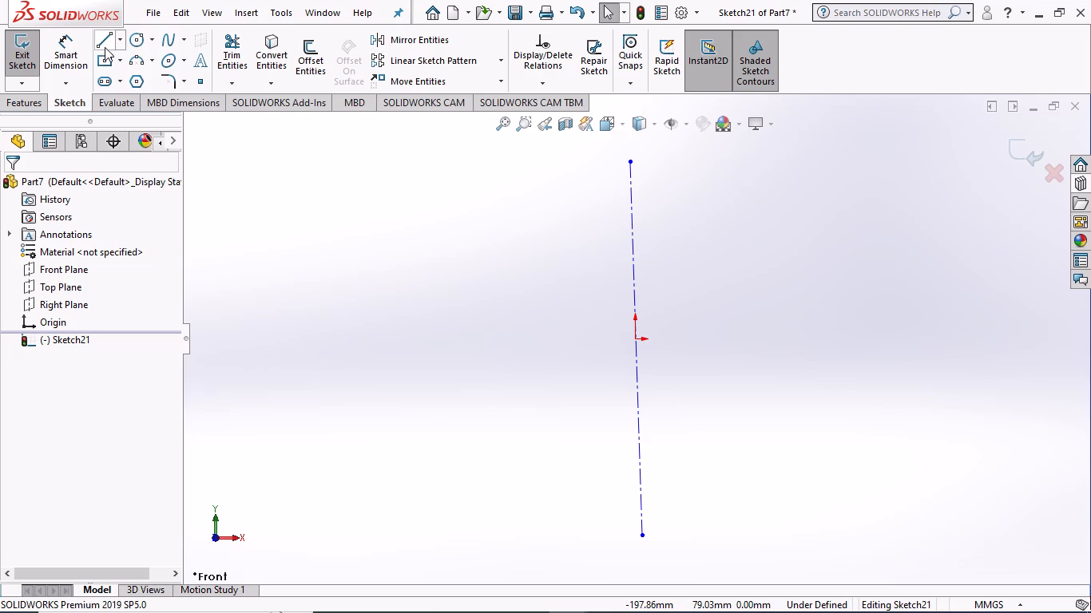
# Sketch a horizontal centerline about 233 mm long through the origin.
pyautogui.click(119, 33)
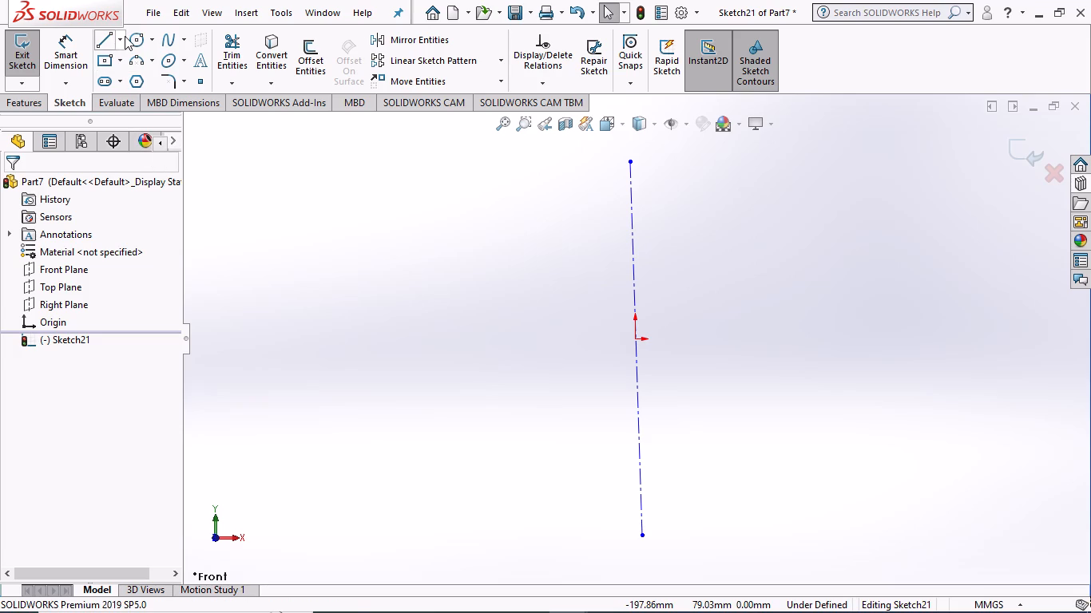
pyautogui.click(117, 37)
pyautogui.click(130, 74)
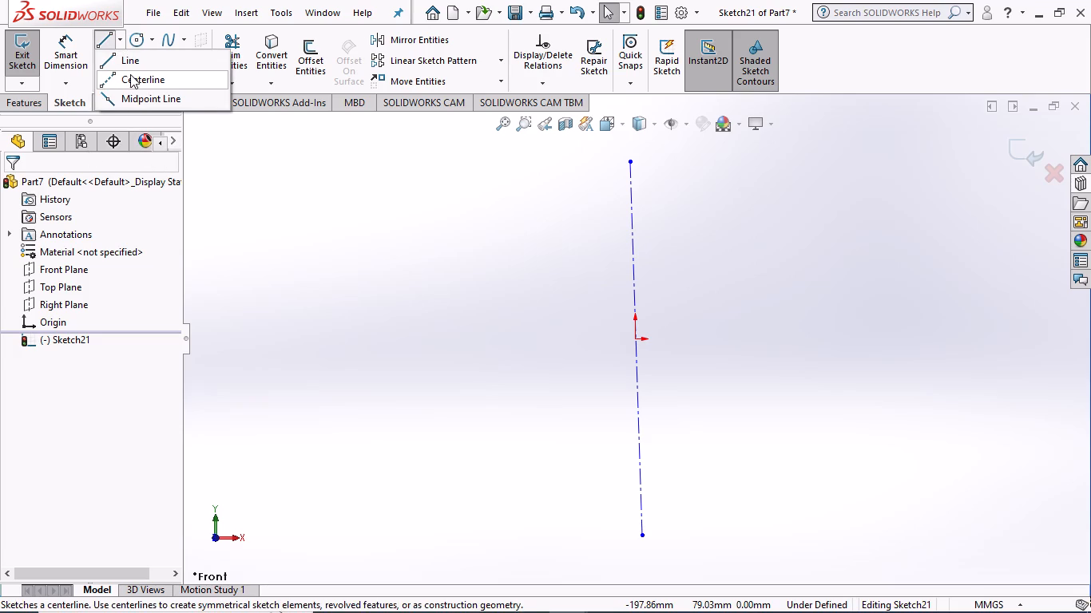
pyautogui.click(318, 335)
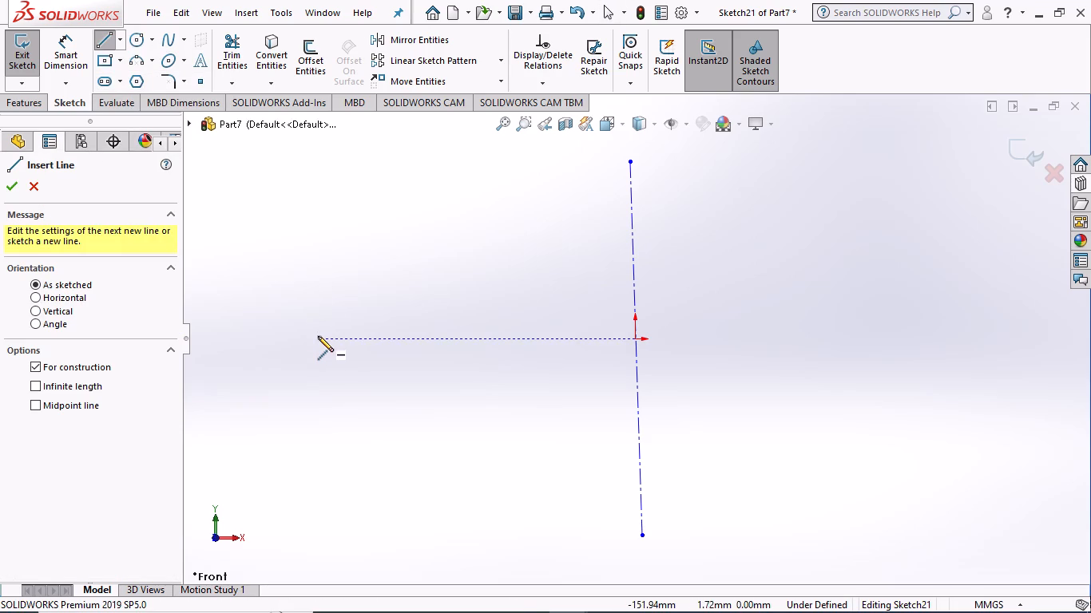
pyautogui.click(805, 343)
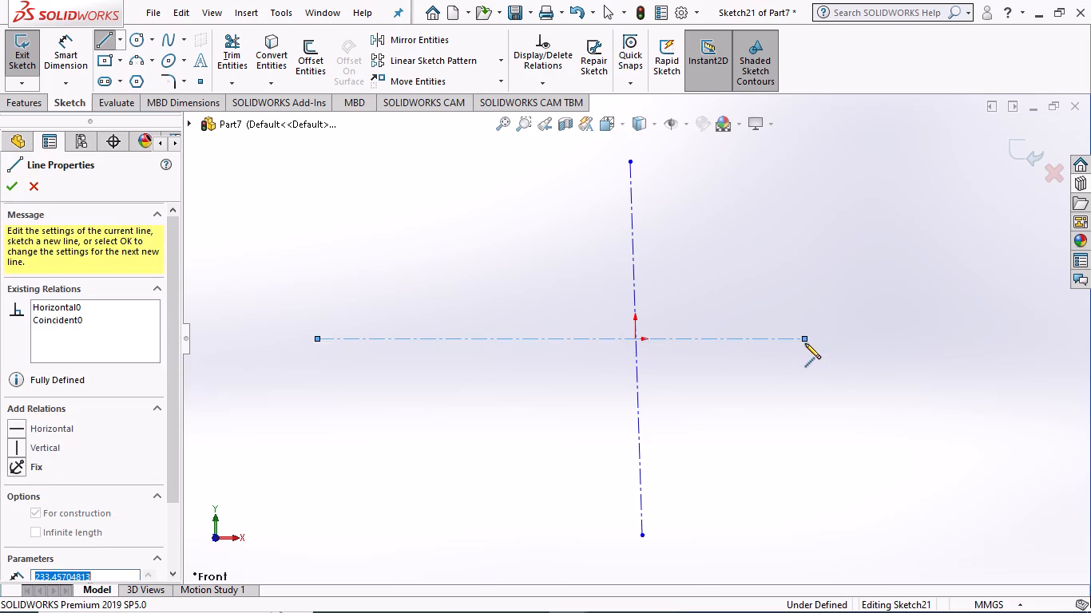
pyautogui.press('Escape')
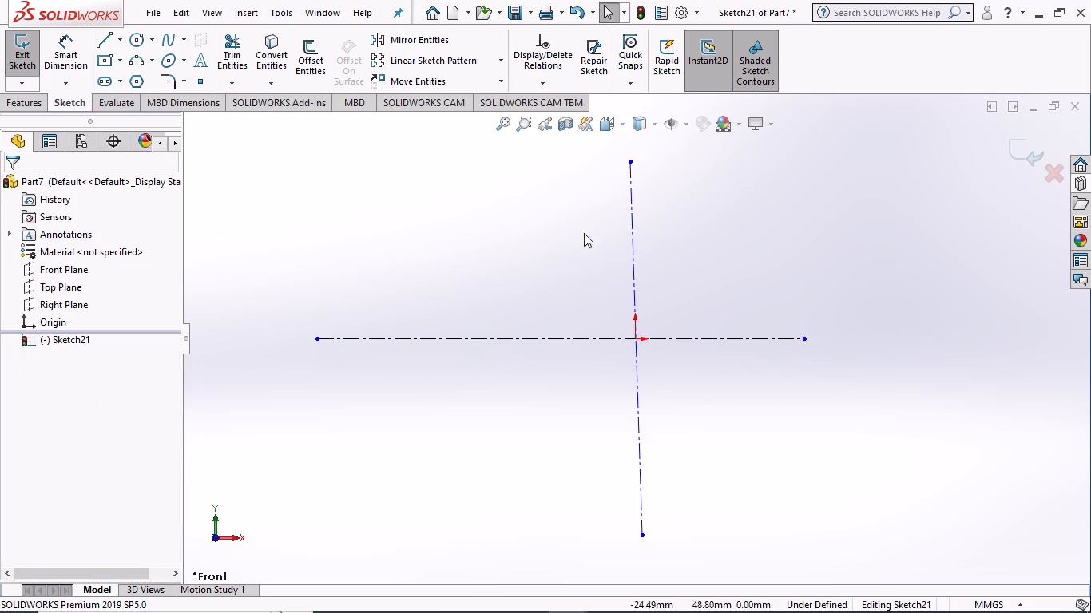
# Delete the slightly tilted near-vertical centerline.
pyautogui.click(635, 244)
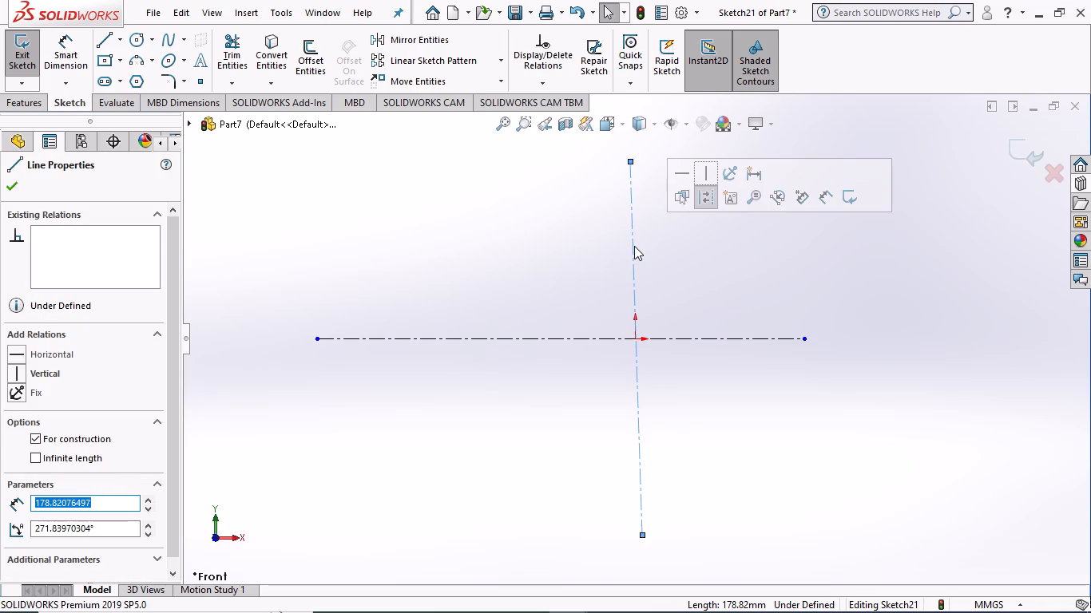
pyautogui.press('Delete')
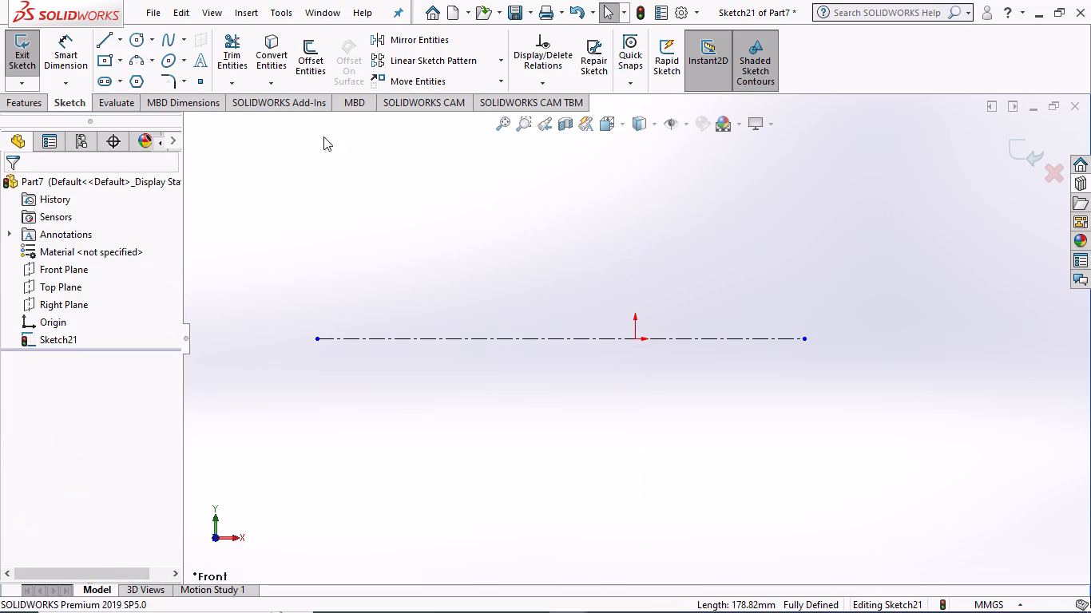
# Sketch a truly vertical centerline about 188 mm long through the origin, crossing the horizontal centerline.
pyautogui.click(122, 37)
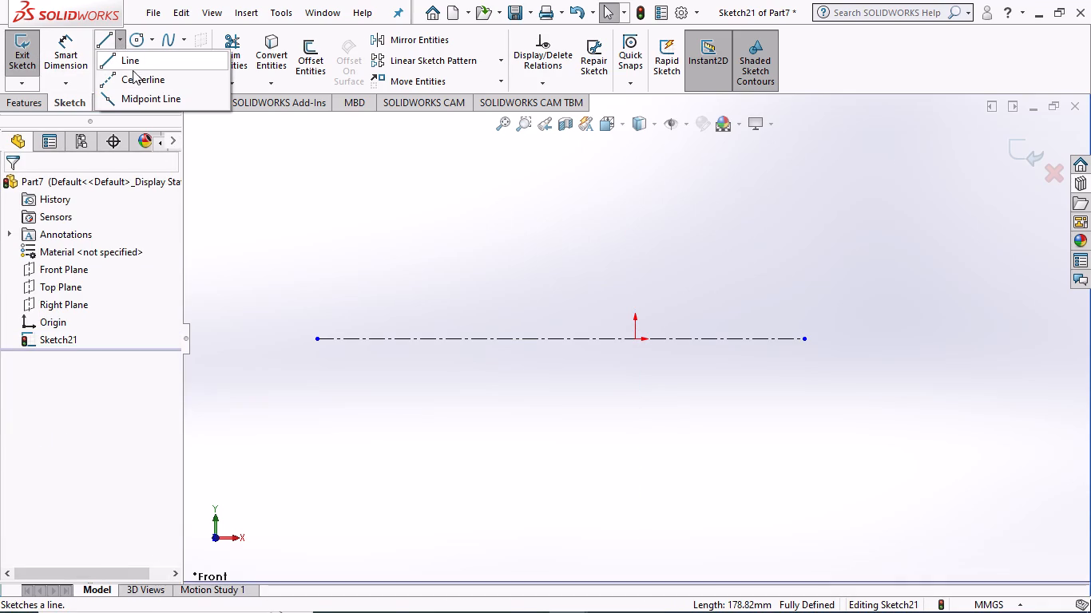
pyautogui.click(133, 74)
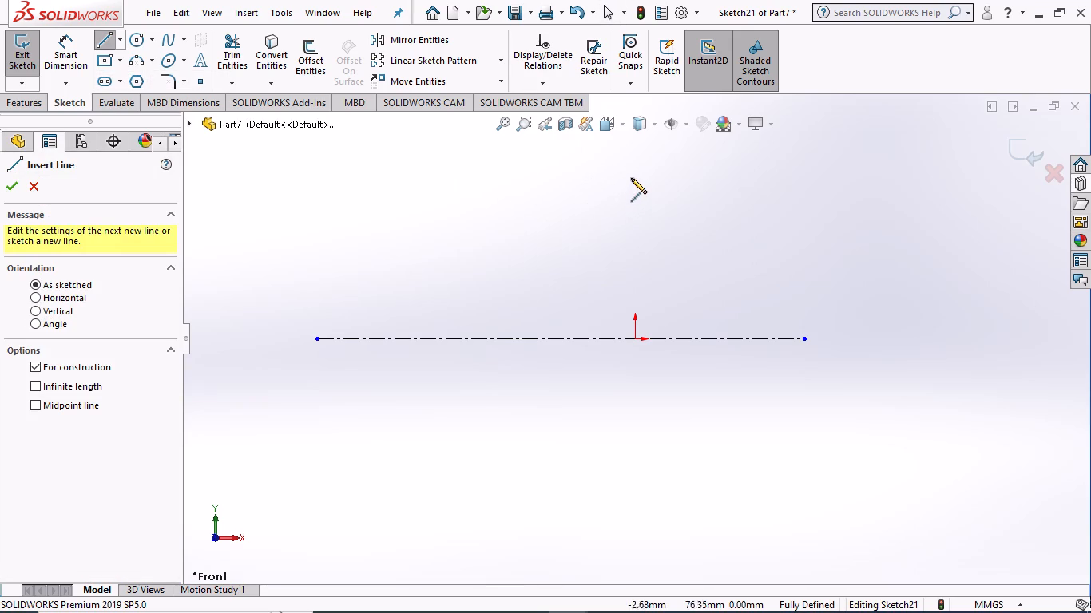
pyautogui.click(632, 146)
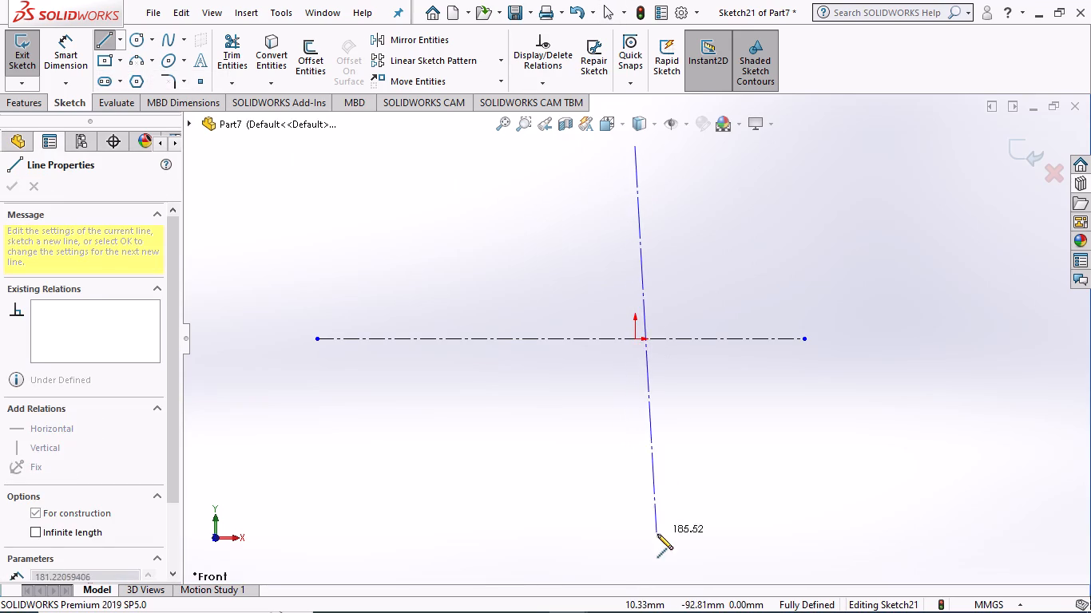
pyautogui.click(632, 540)
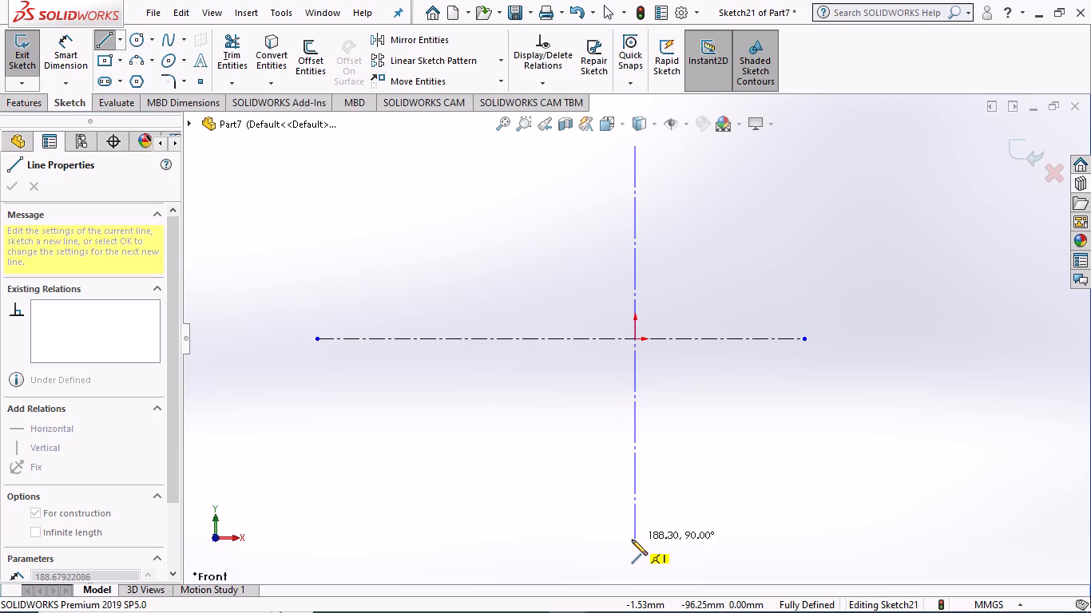
pyautogui.press('Escape')
pyautogui.press('Escape')
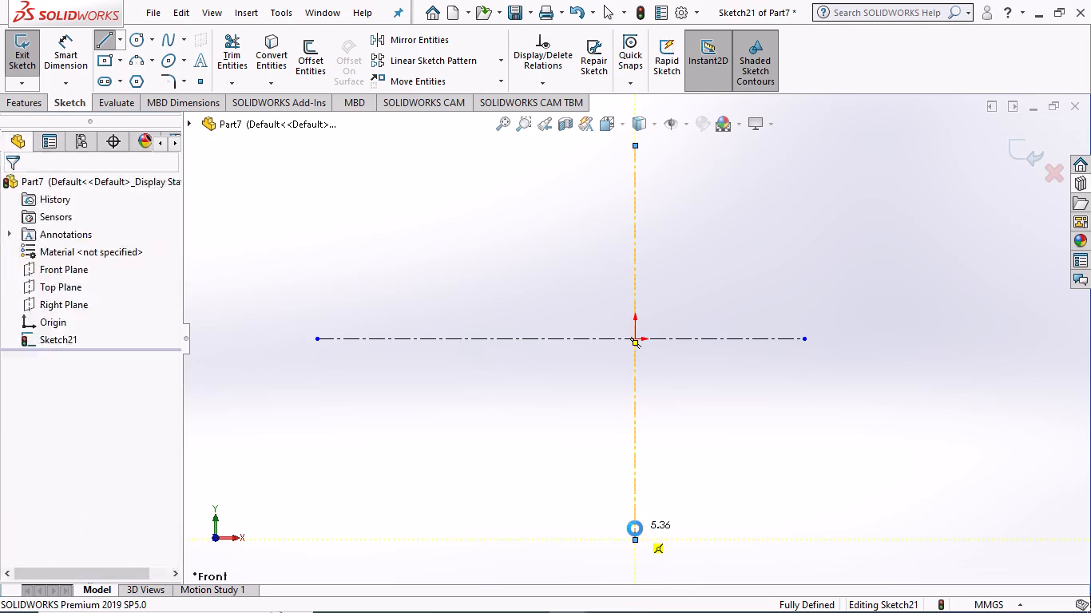
pyautogui.hscroll(-7, 1090, 612)
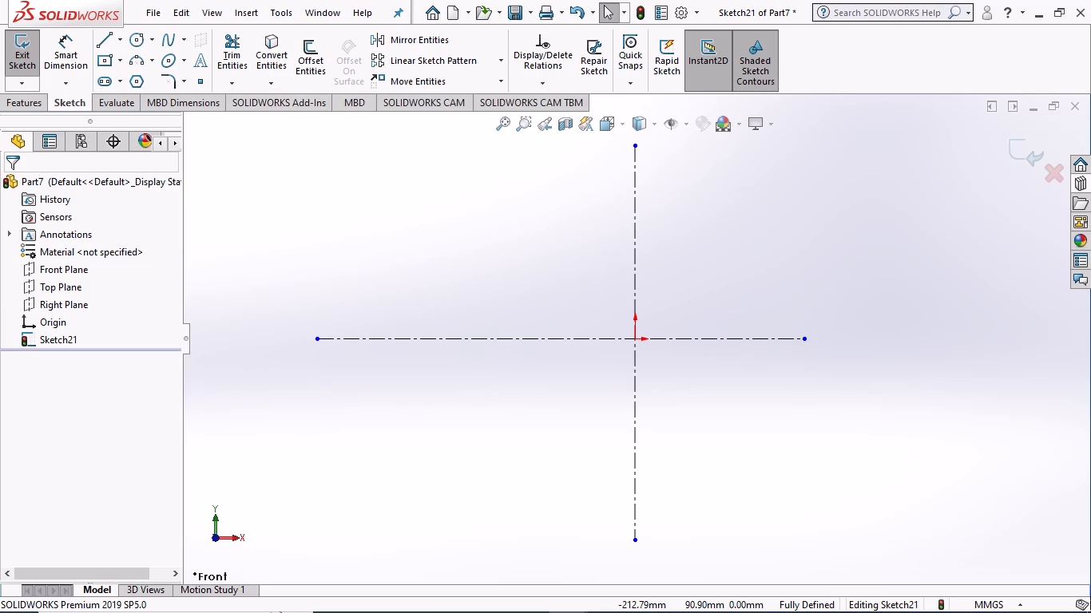
# Sketch a center rectangle centred on the origin, slightly wider than it is tall.
pyautogui.click(116, 55)
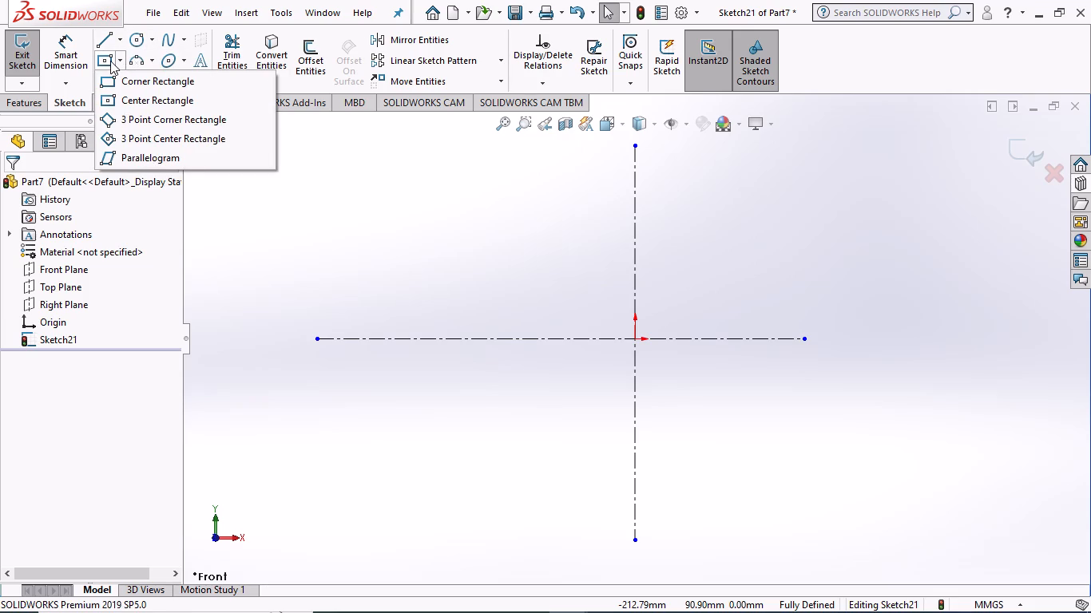
pyautogui.click(335, 196)
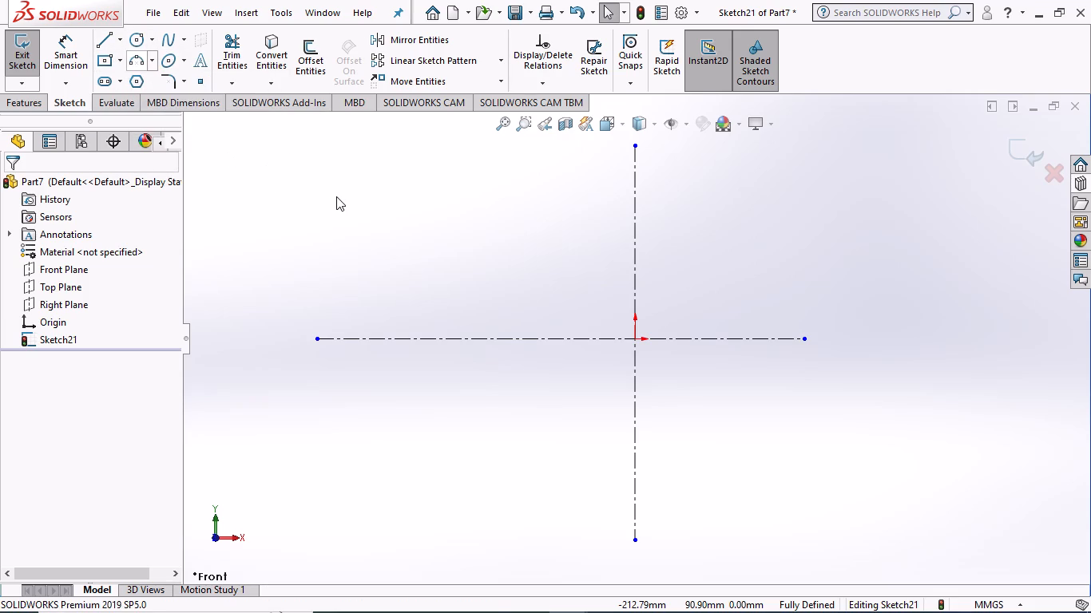
pyautogui.click(103, 51)
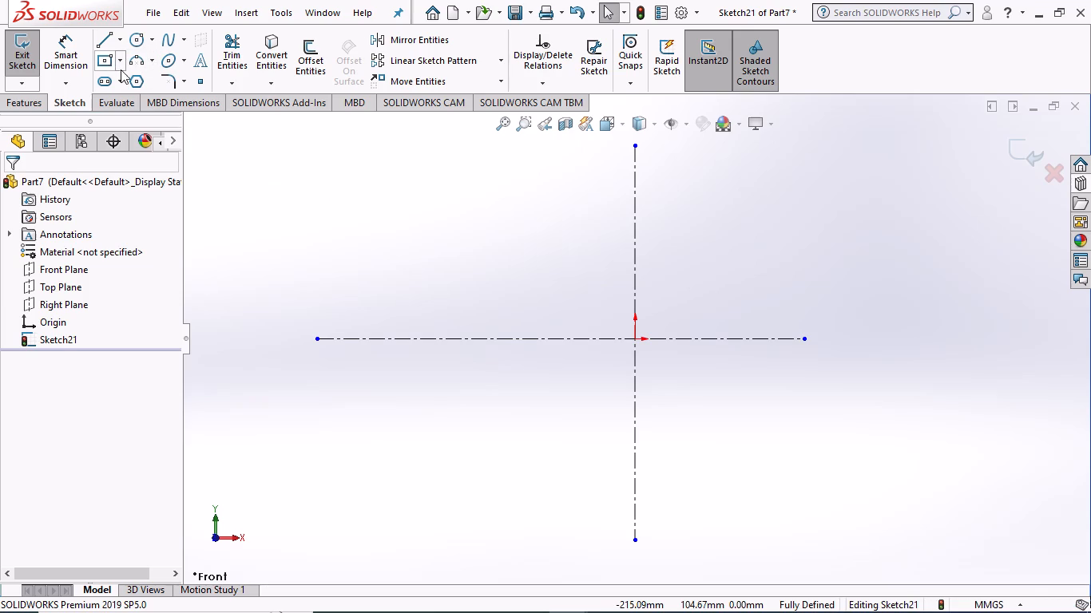
pyautogui.click(634, 338)
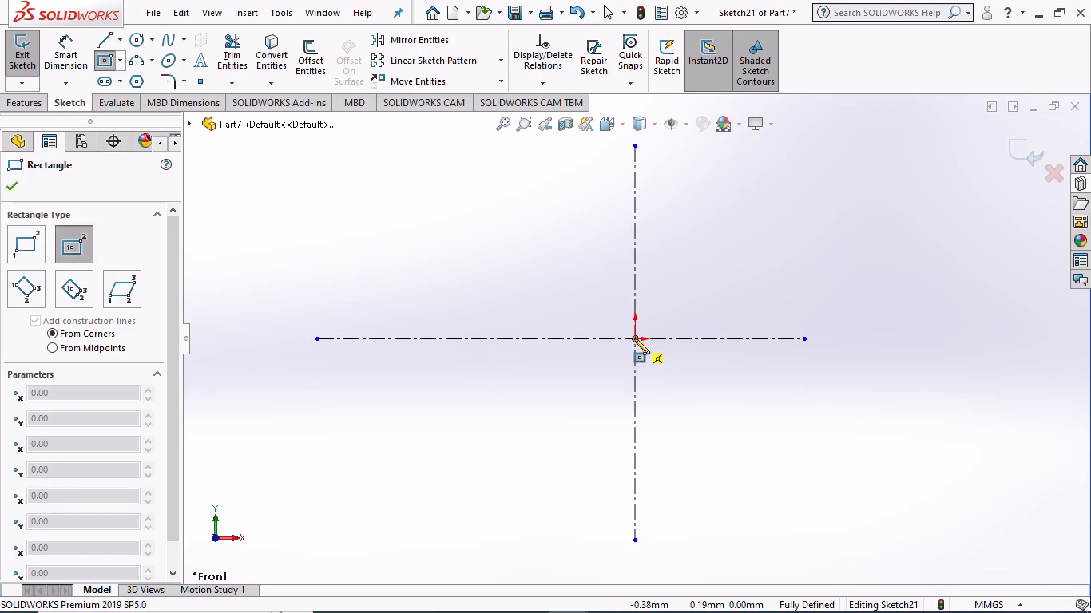
pyautogui.click(732, 421)
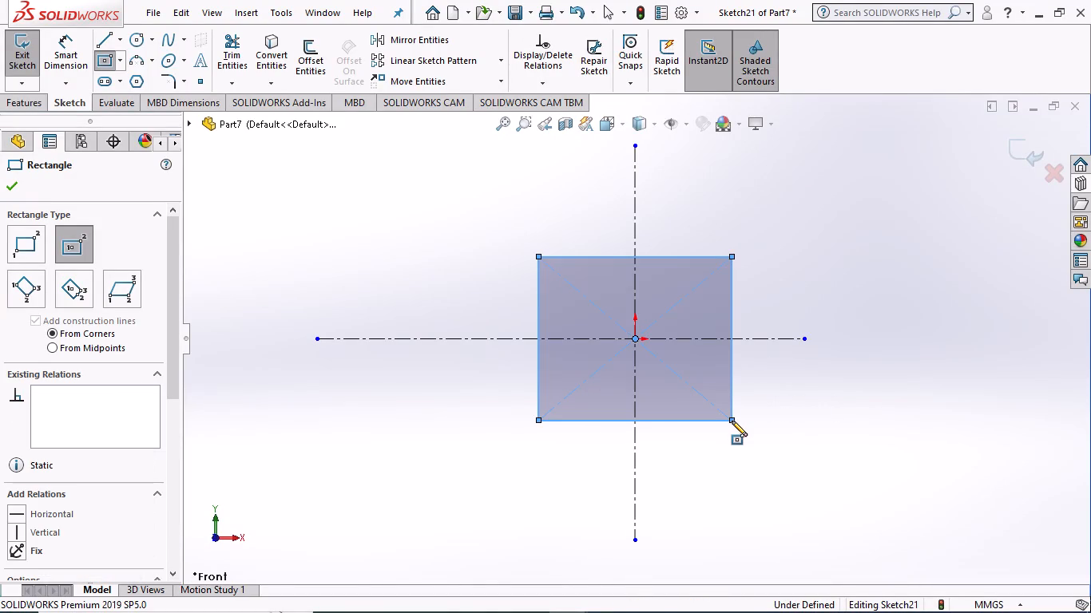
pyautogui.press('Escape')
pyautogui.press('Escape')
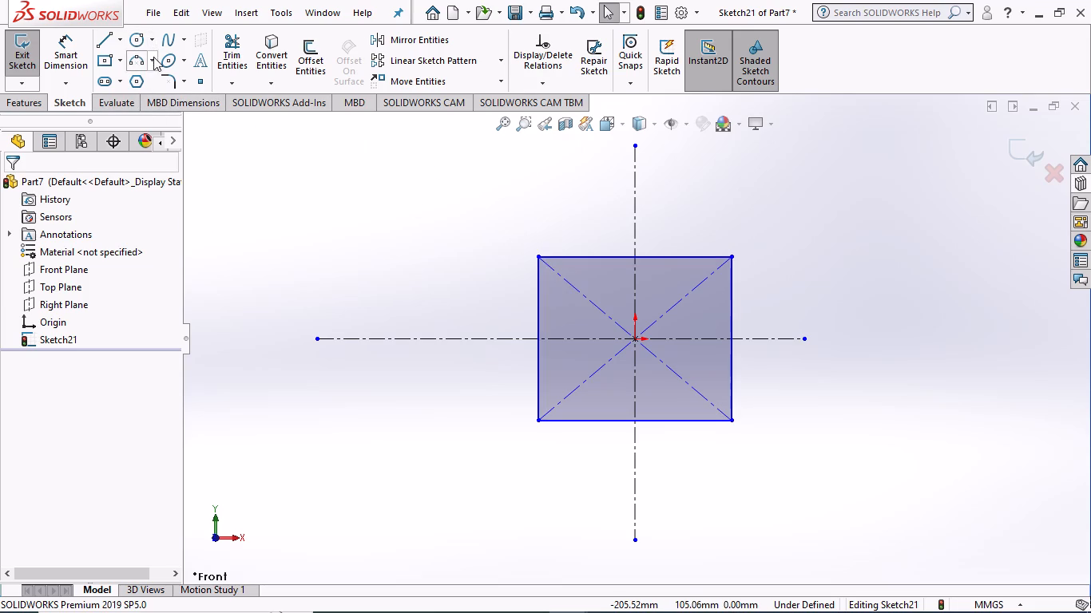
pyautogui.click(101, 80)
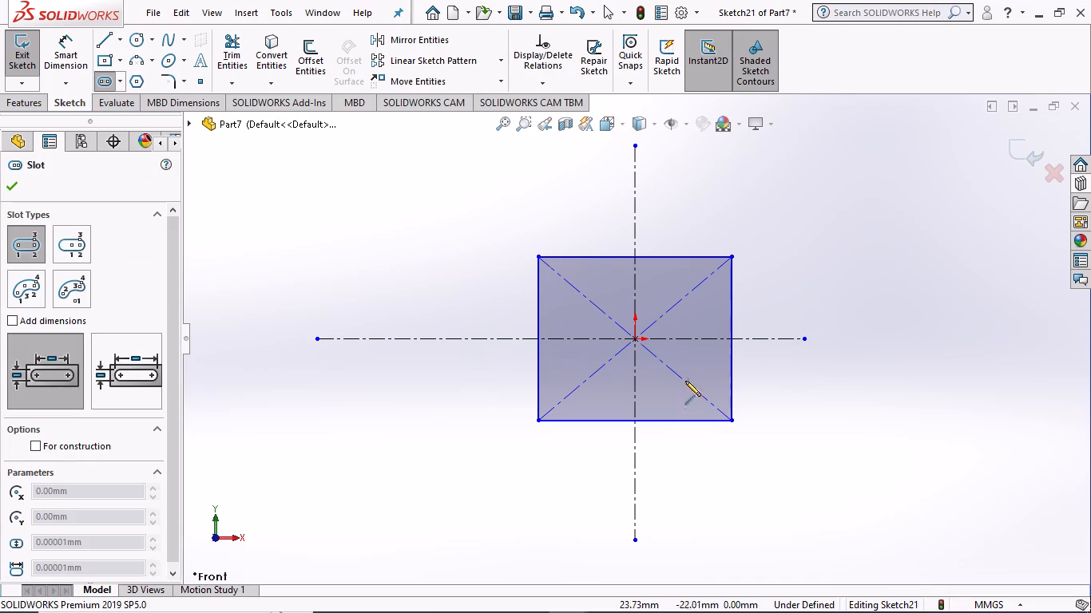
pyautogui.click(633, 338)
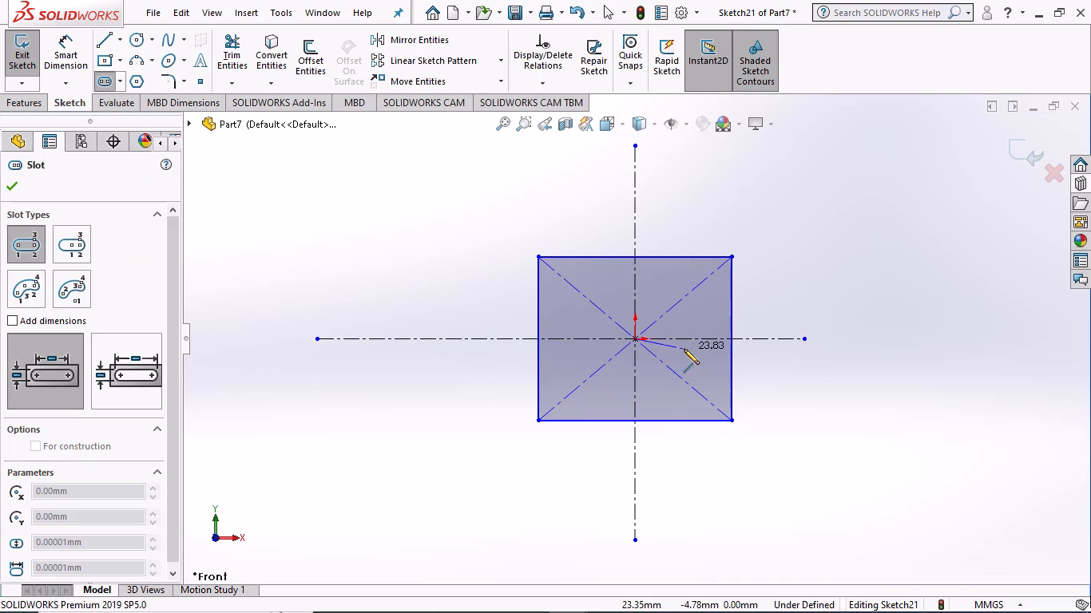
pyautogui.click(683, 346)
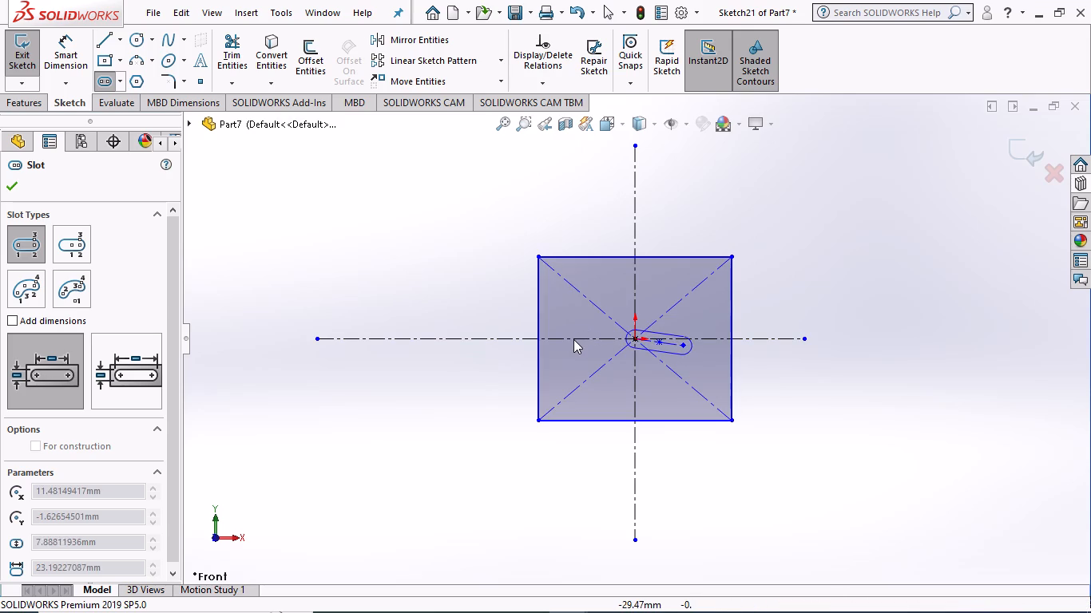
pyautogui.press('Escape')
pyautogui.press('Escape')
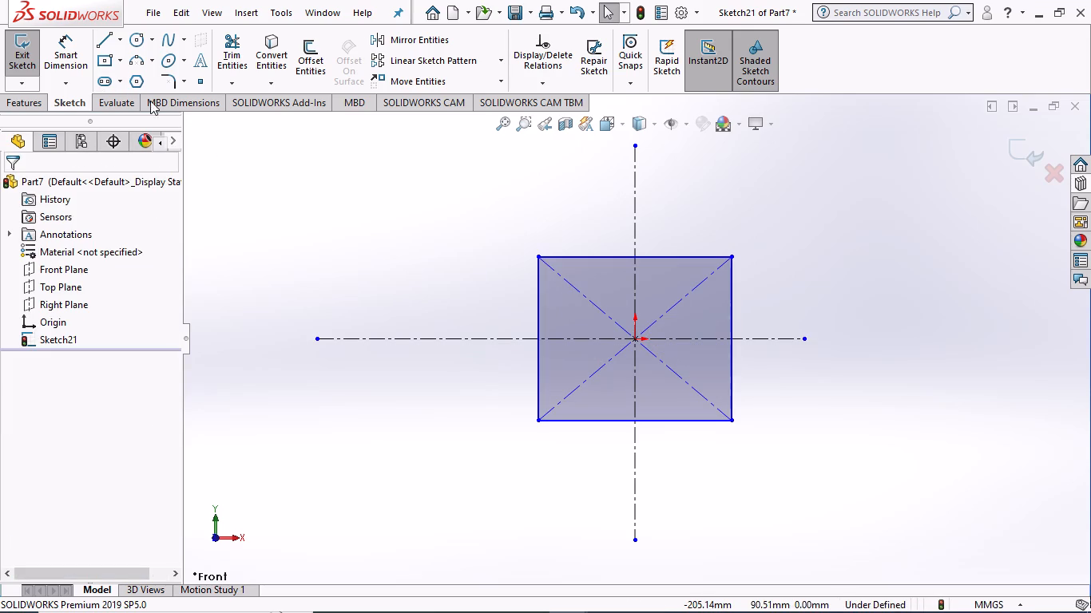
# Sketch a horizontal straight slot on the horizontal centerline, spanning the origin, with its arc centres about 26 mm apart.
pyautogui.click(96, 81)
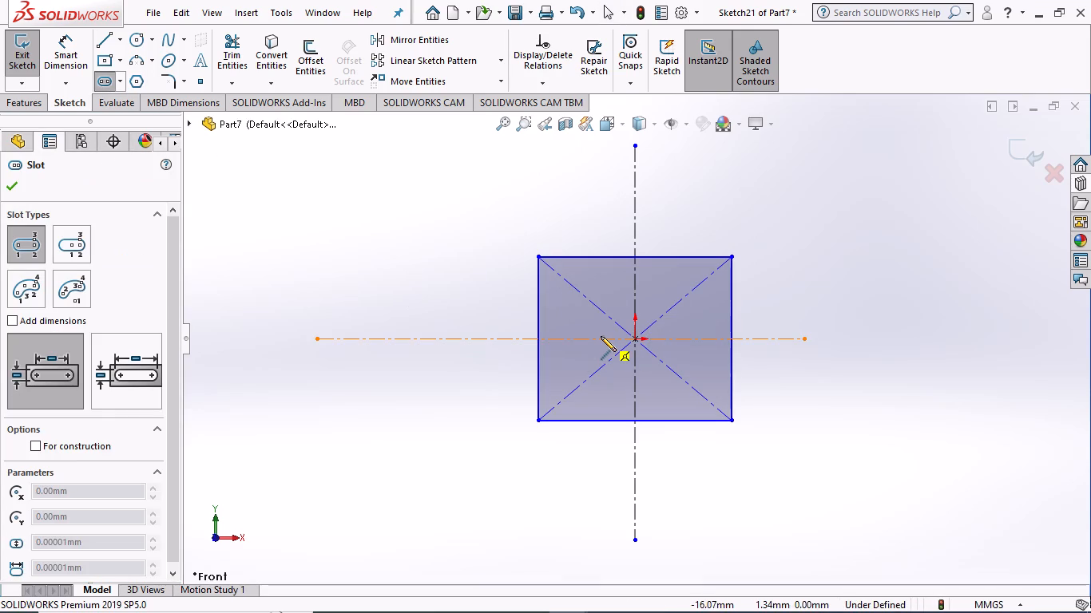
pyautogui.click(610, 336)
pyautogui.click(664, 338)
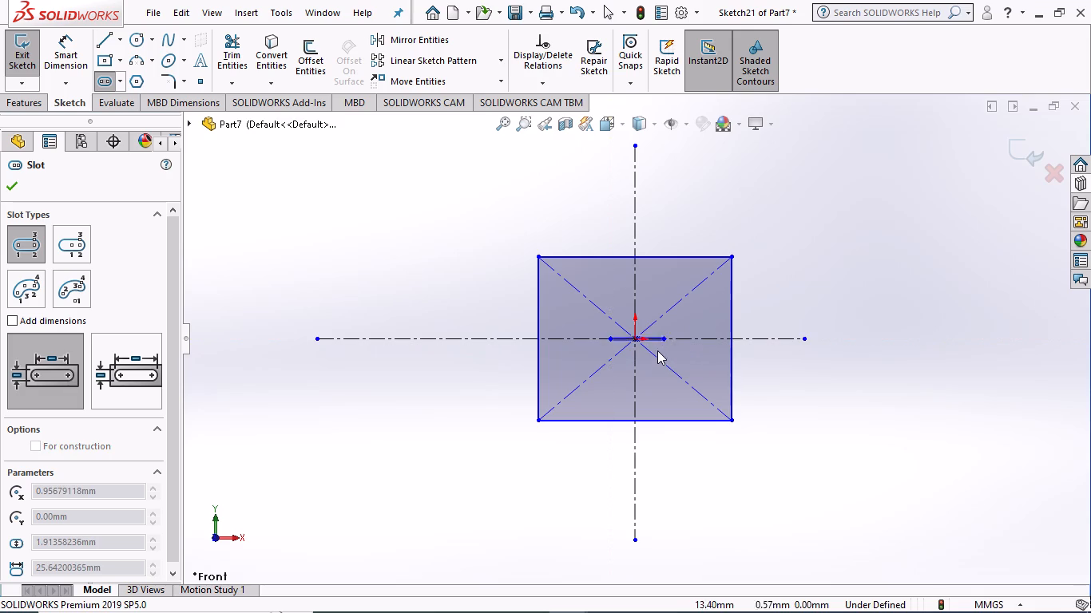
pyautogui.click(657, 354)
pyautogui.press('Escape')
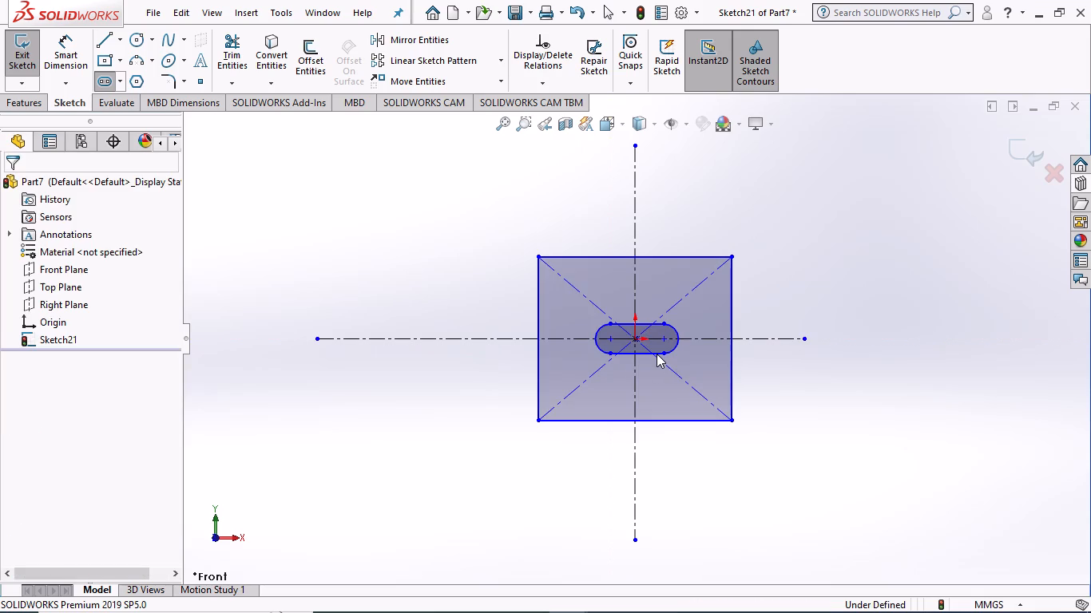
pyautogui.press('Escape')
pyautogui.press('Escape')
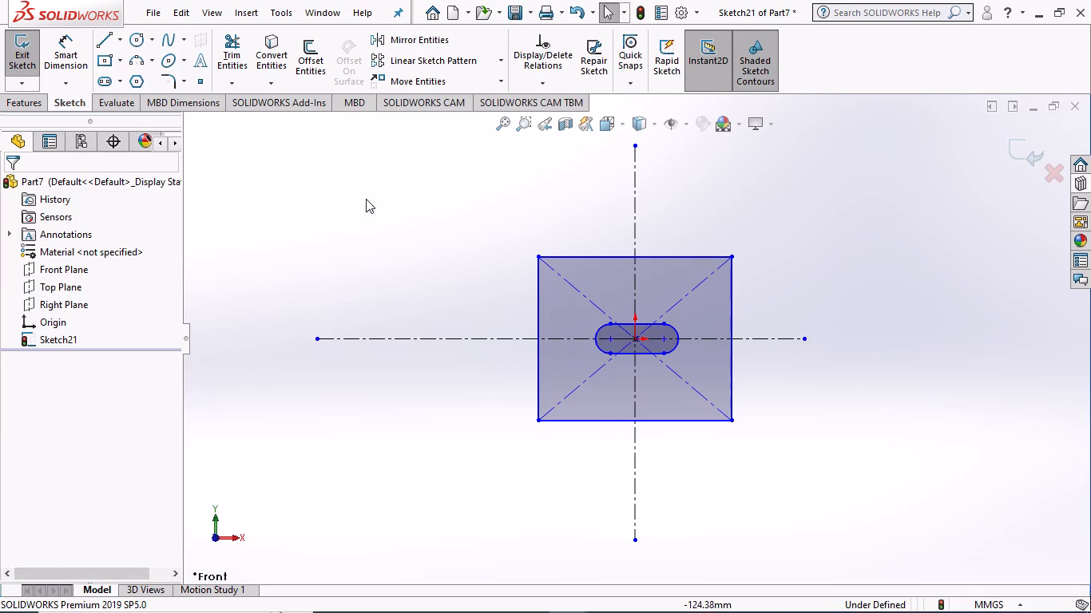
# Dimension the rectangle's width along its upper edge and its height along its right edge, keeping both sizes as drawn.
pyautogui.click(58, 48)
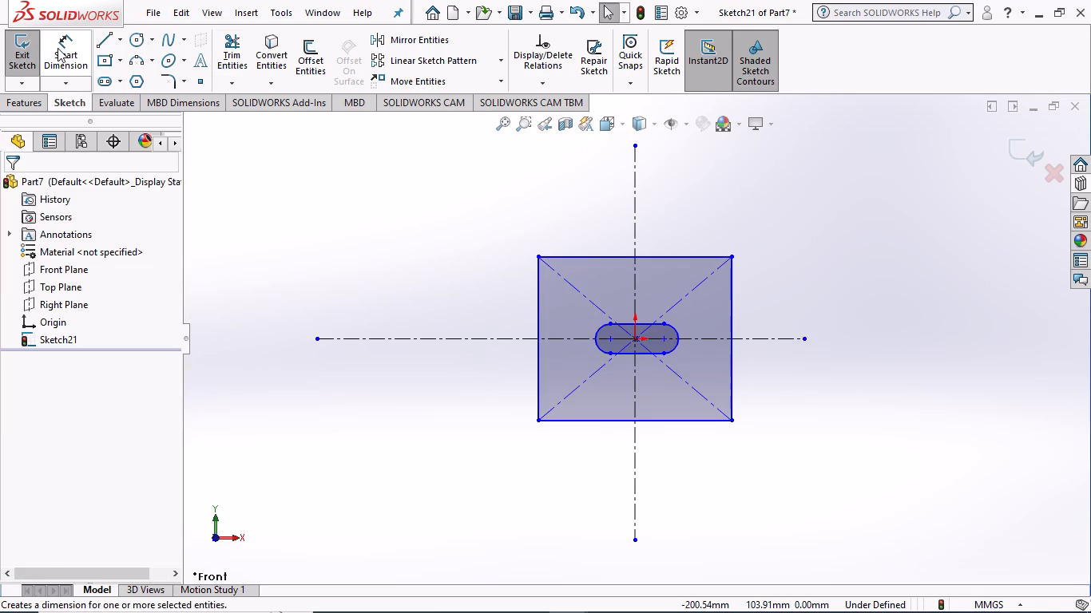
pyautogui.click(672, 257)
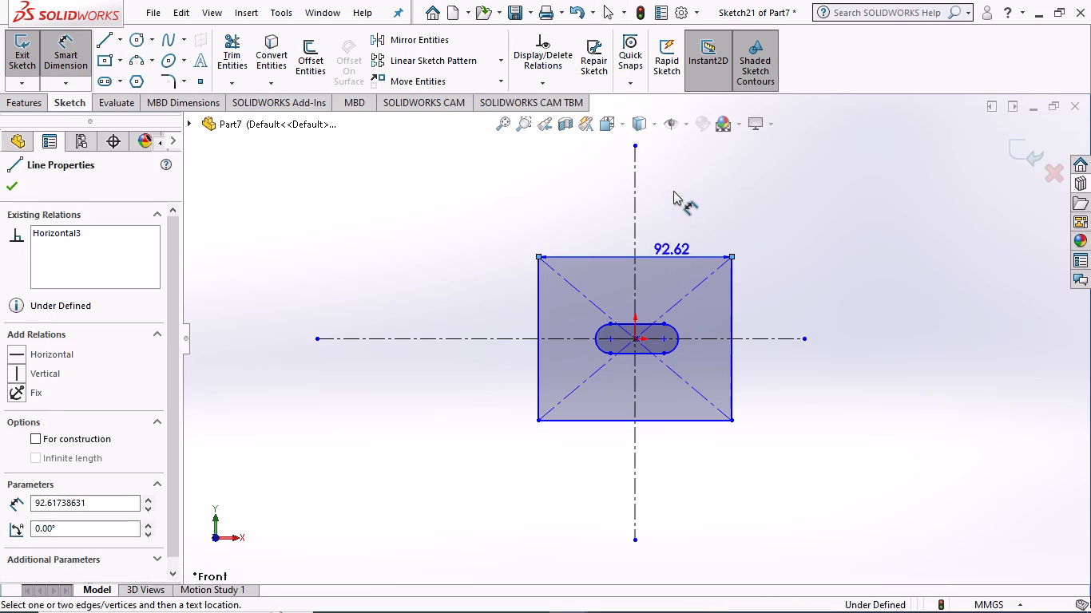
pyautogui.click(673, 191)
pyautogui.press('Escape')
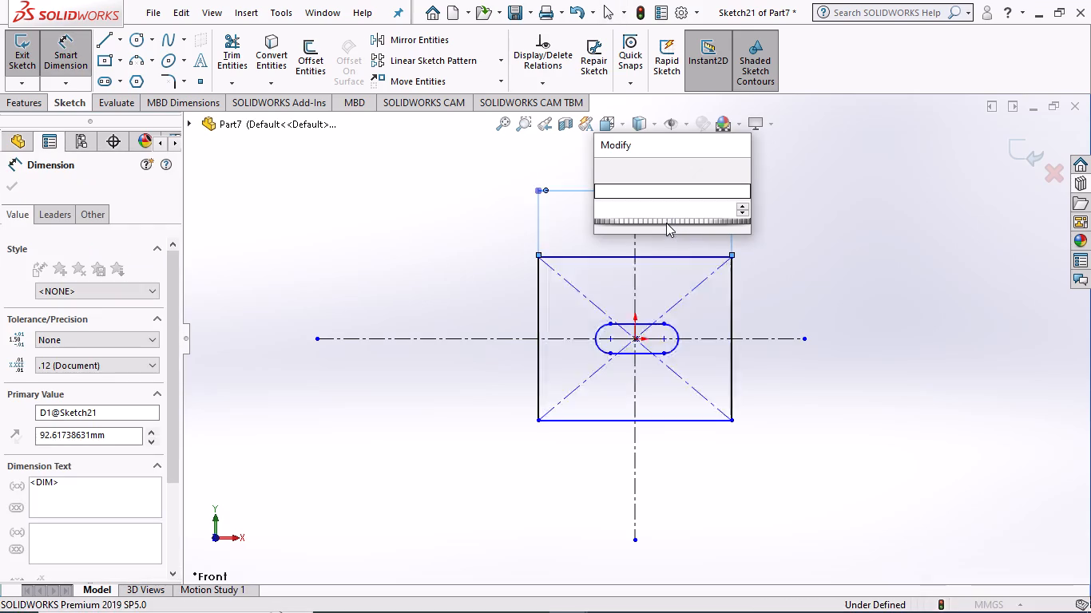
pyautogui.press('Escape')
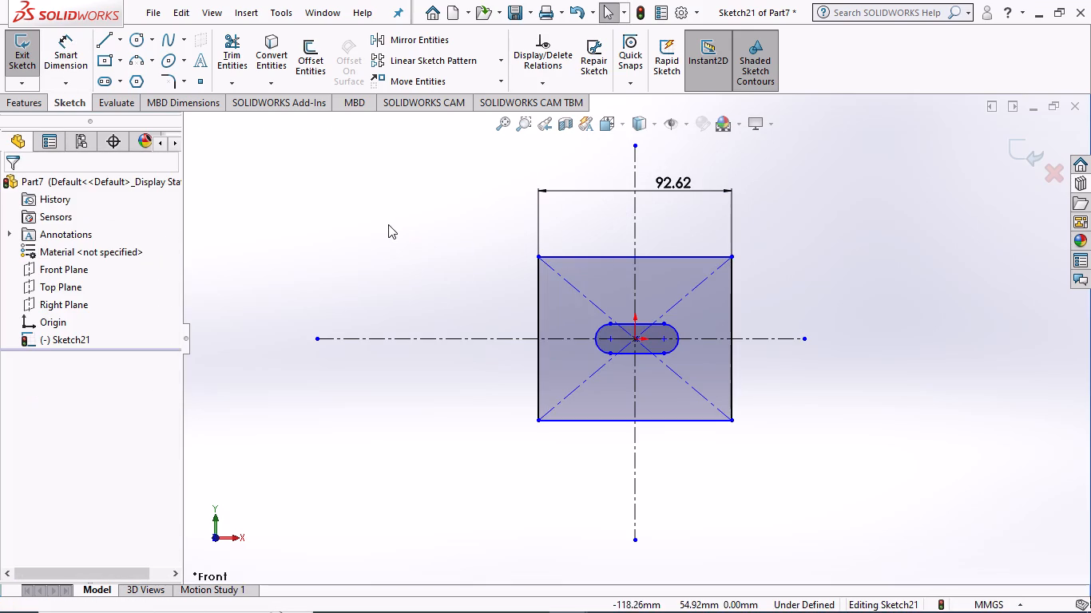
pyautogui.click(46, 43)
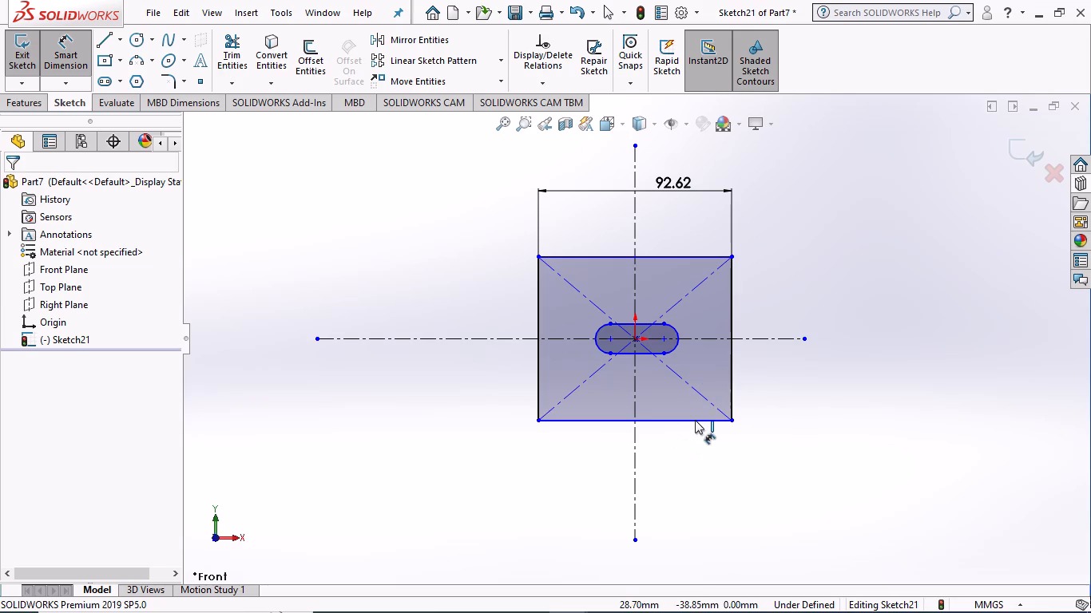
pyautogui.click(728, 382)
pyautogui.click(807, 384)
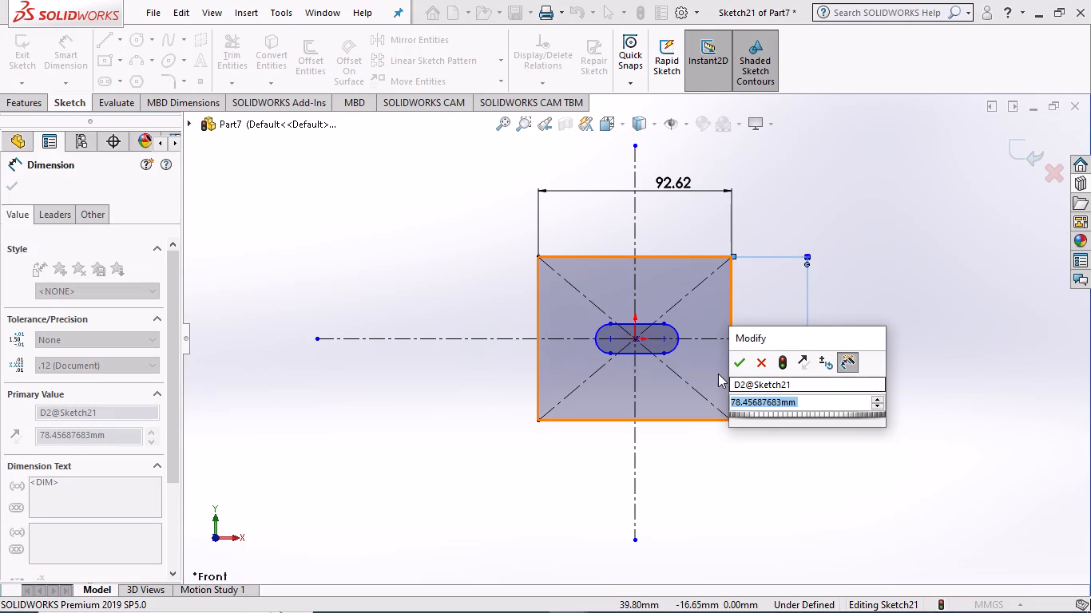
pyautogui.click(736, 364)
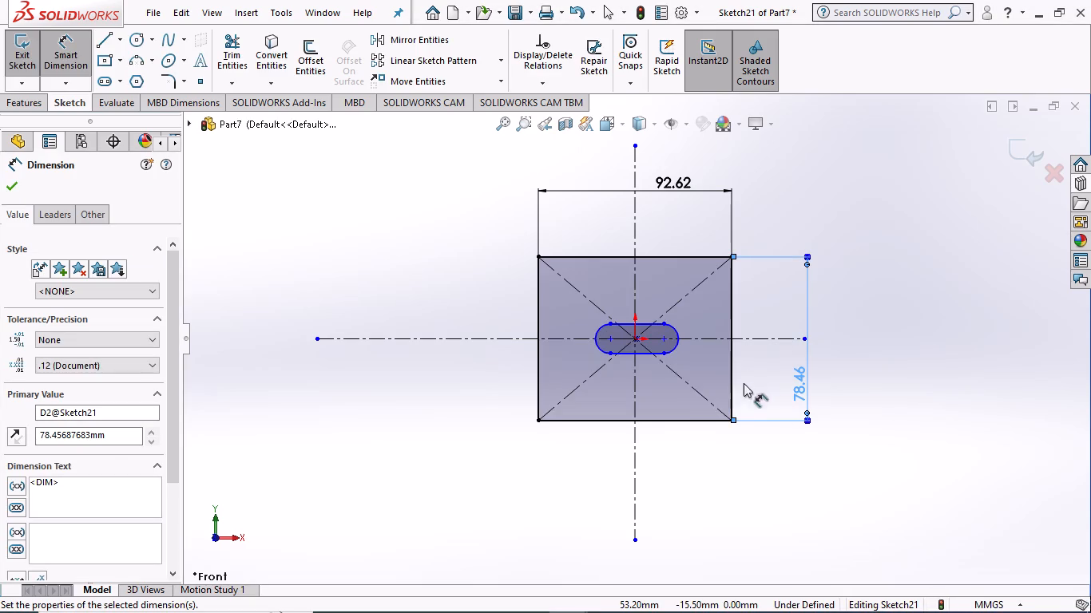
# Dimension the straight length of the slot from its upper edge, keeping the size as drawn.
pyautogui.click(641, 323)
pyautogui.click(647, 285)
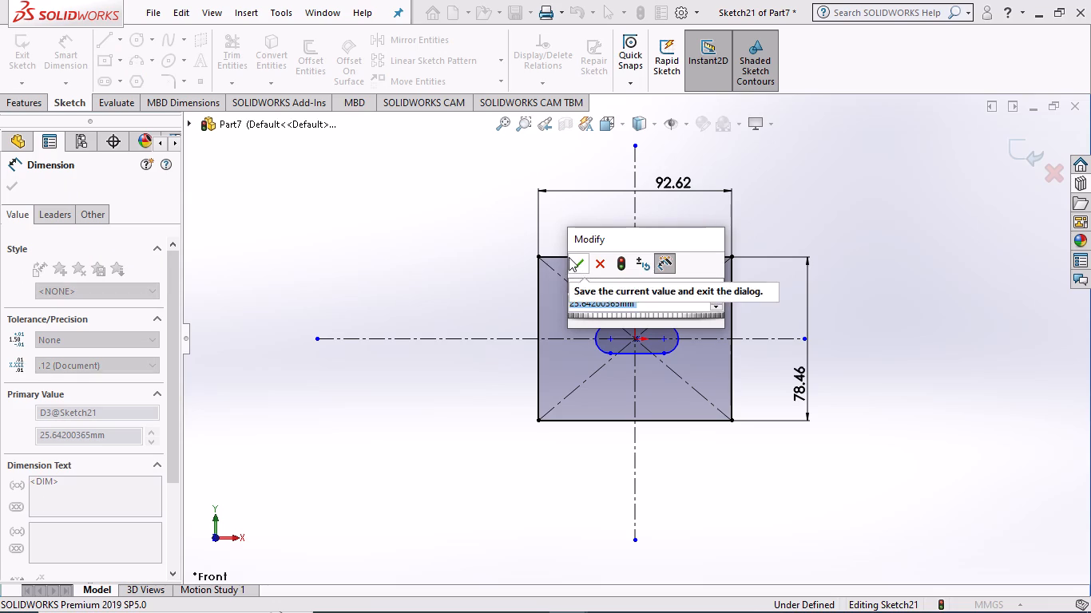
pyautogui.click(569, 257)
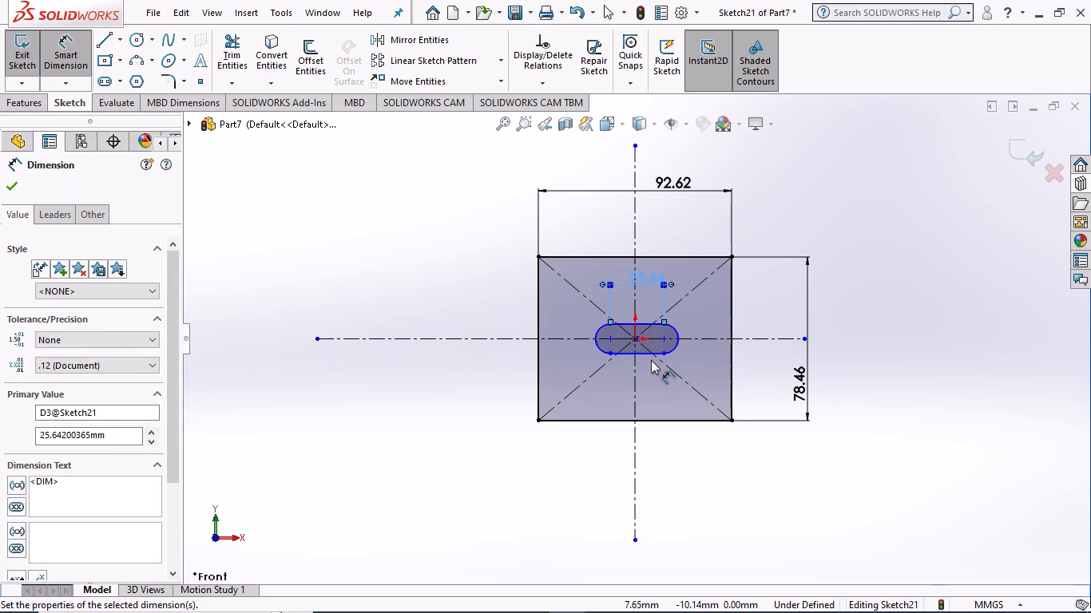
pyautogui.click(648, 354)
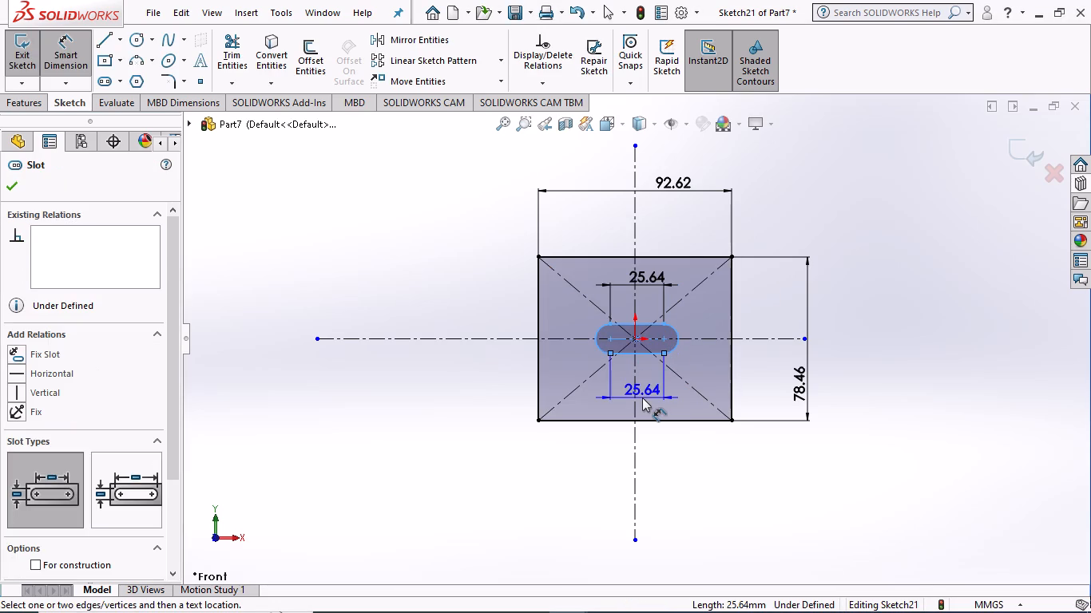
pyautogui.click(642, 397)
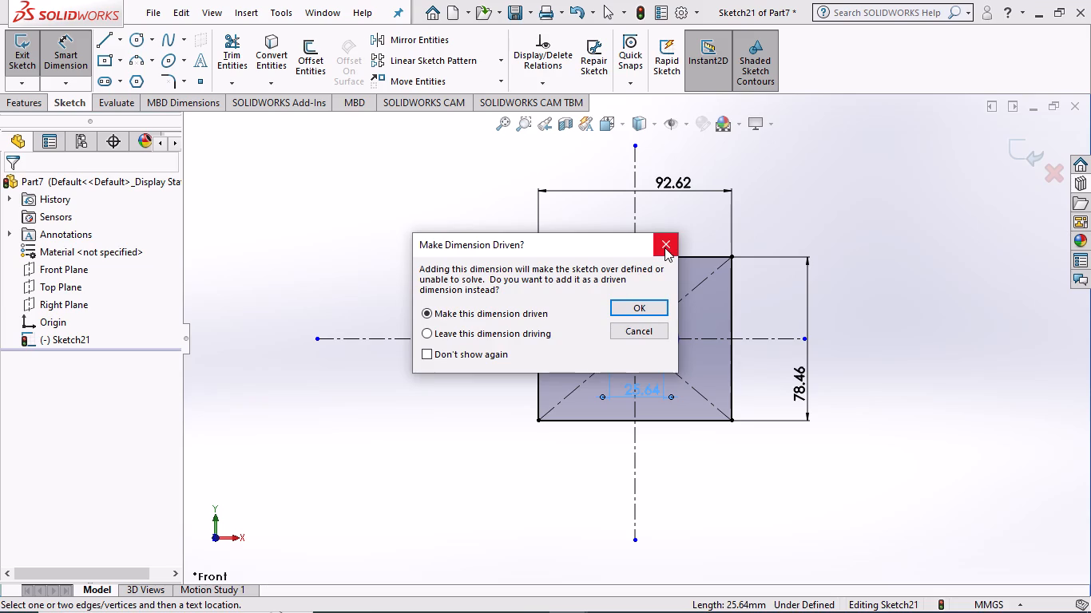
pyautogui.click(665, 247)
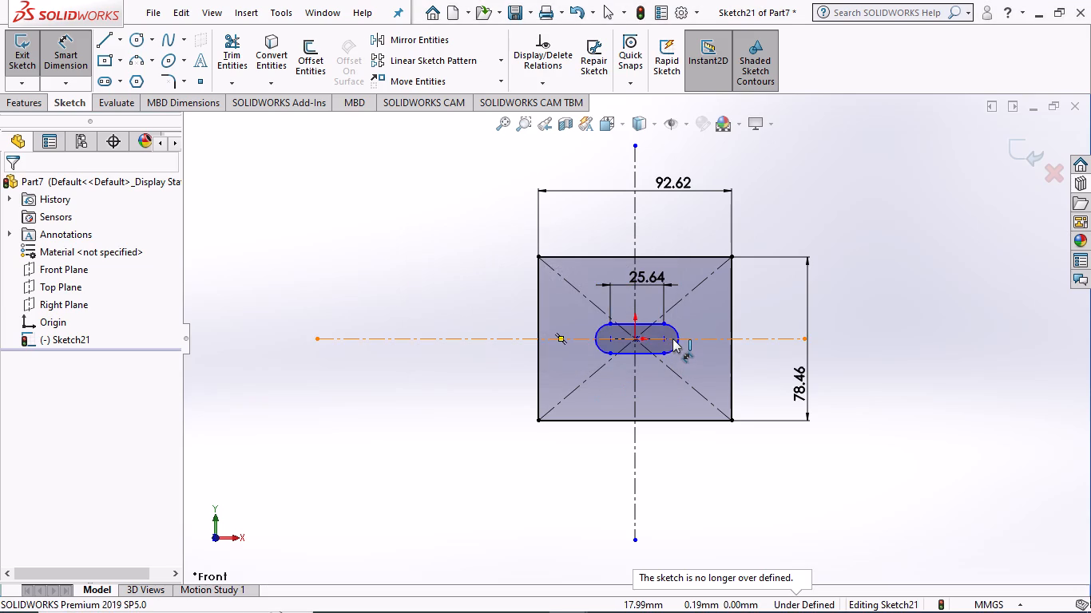
# Dimension the horizontal distance from the slot's right arc centre to the rectangle's right edge, keeping the drawn value.
pyautogui.click(662, 338)
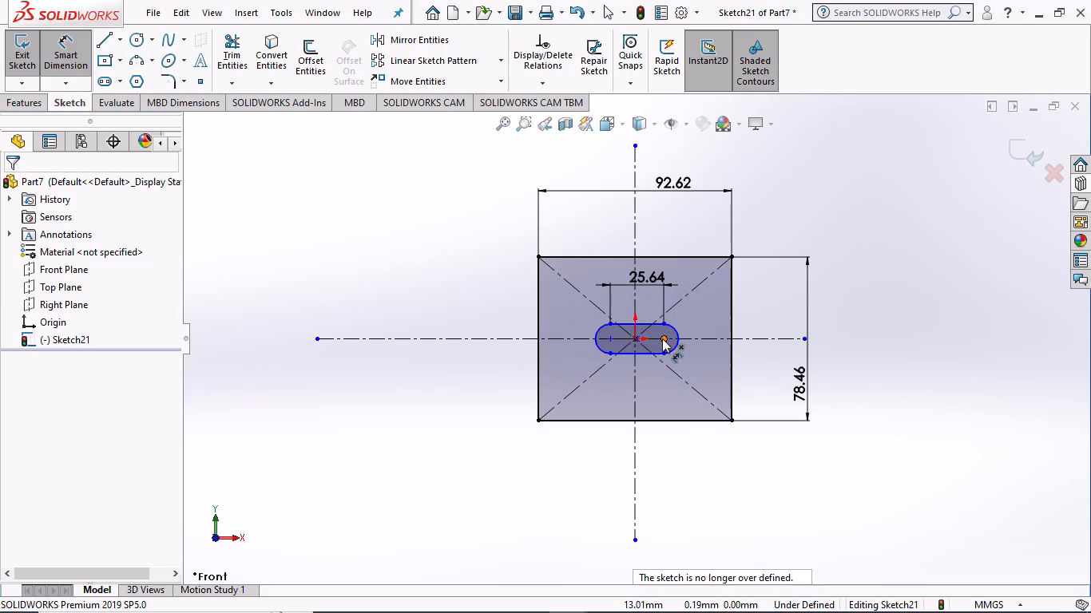
pyautogui.click(730, 350)
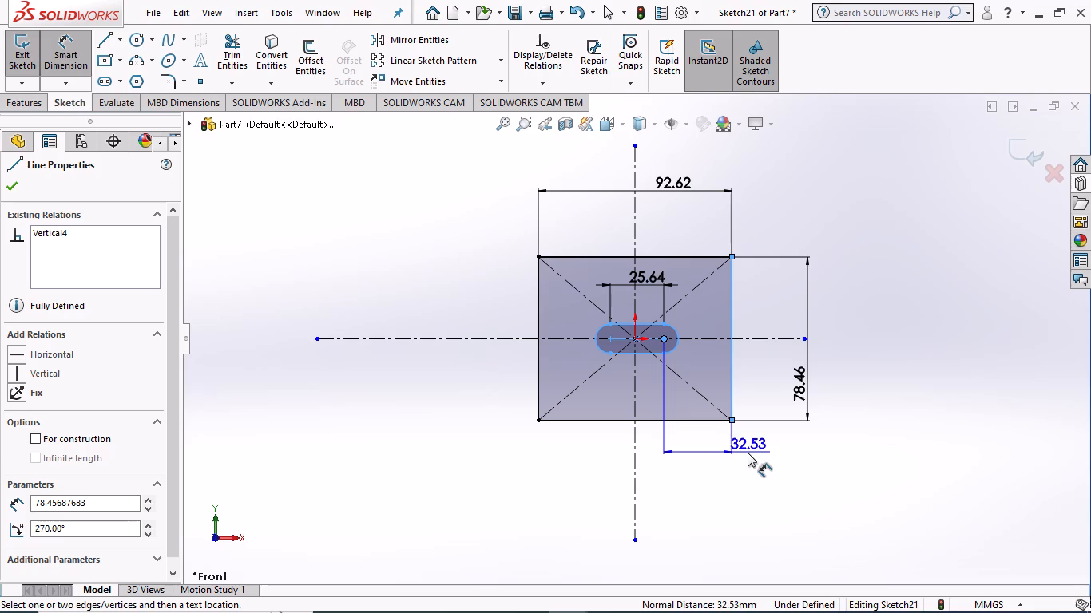
pyautogui.click(777, 491)
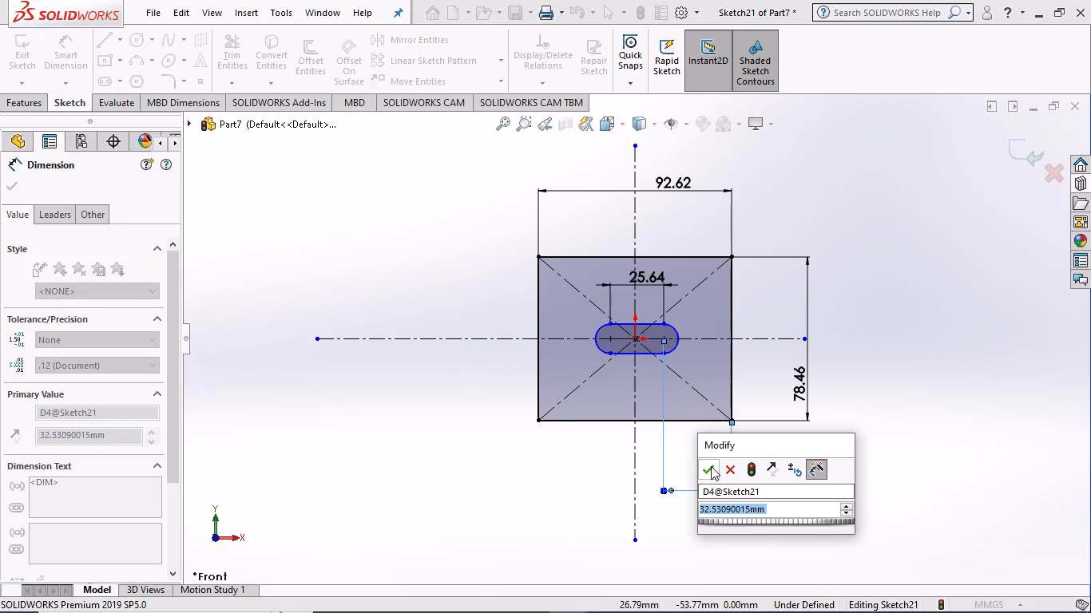
pyautogui.click(712, 463)
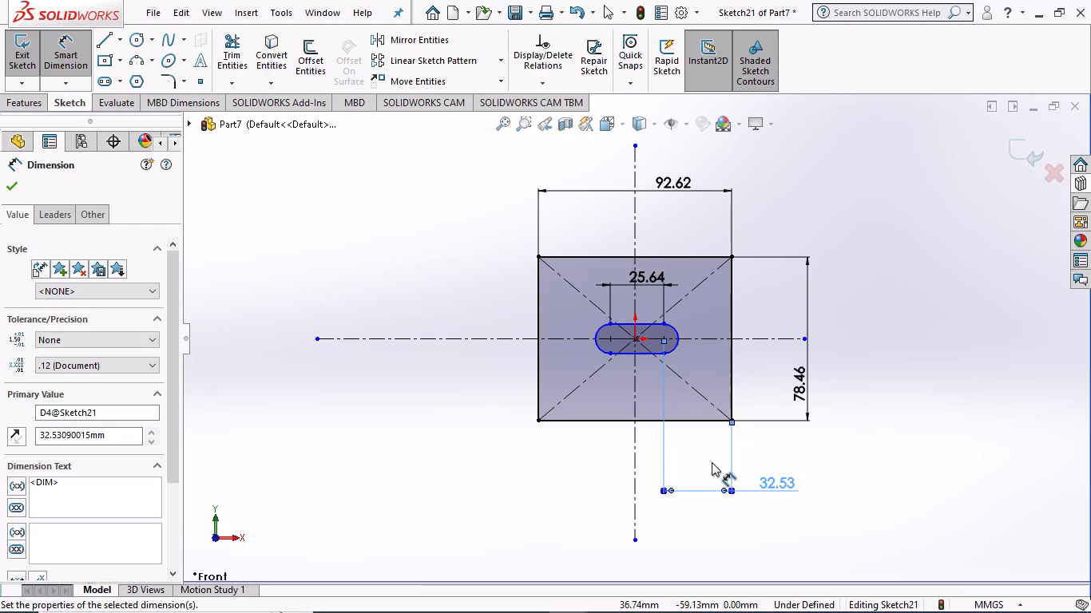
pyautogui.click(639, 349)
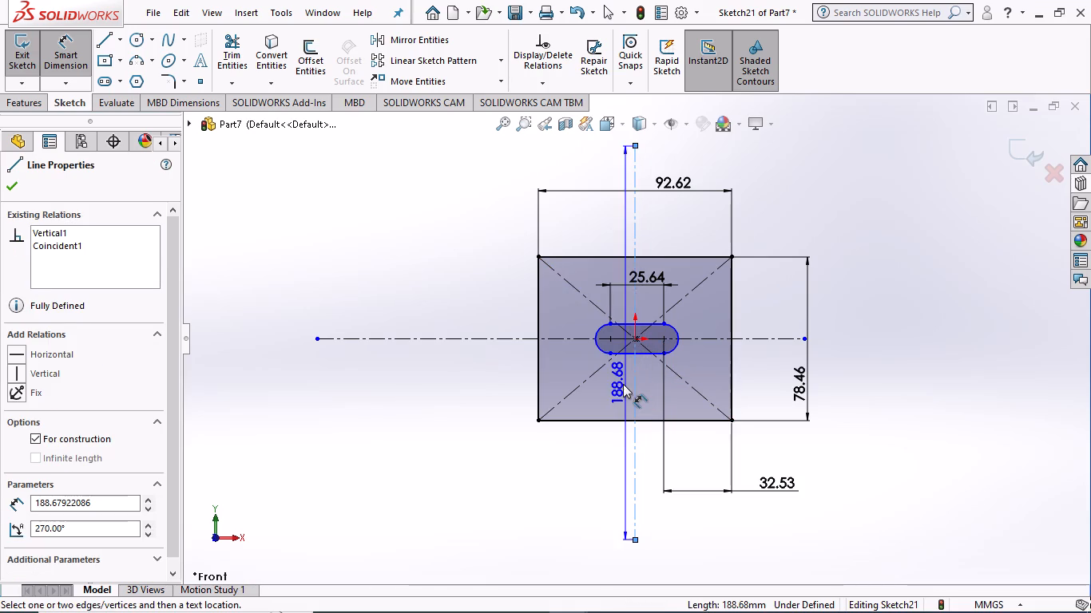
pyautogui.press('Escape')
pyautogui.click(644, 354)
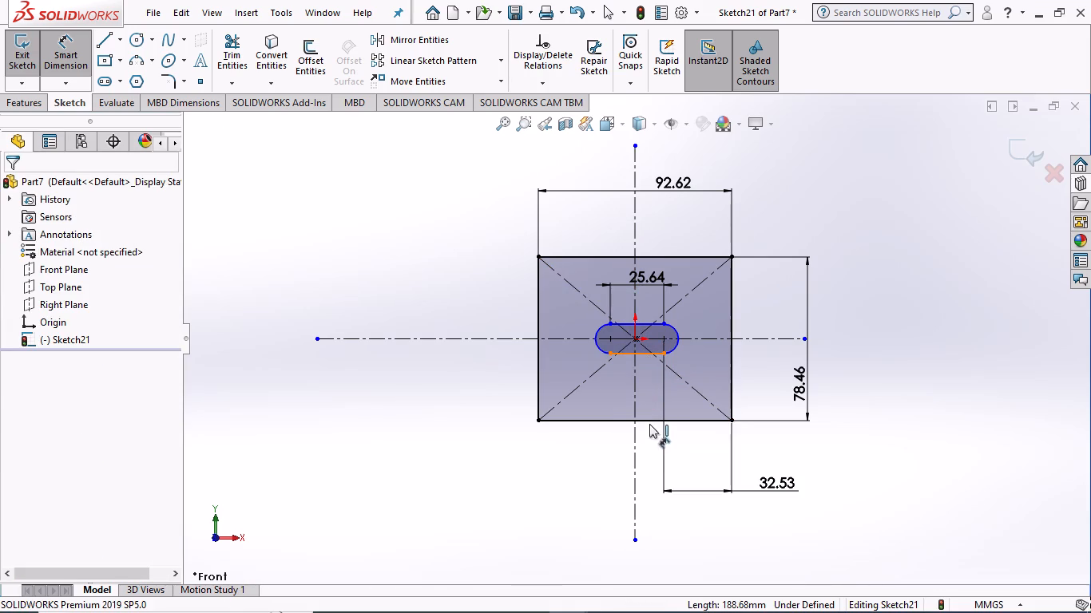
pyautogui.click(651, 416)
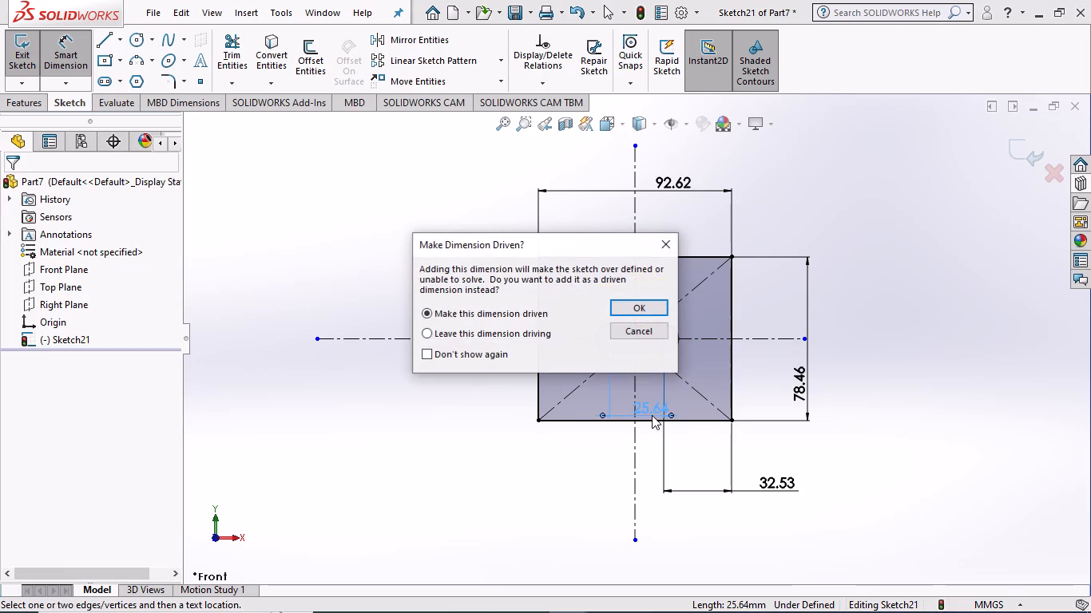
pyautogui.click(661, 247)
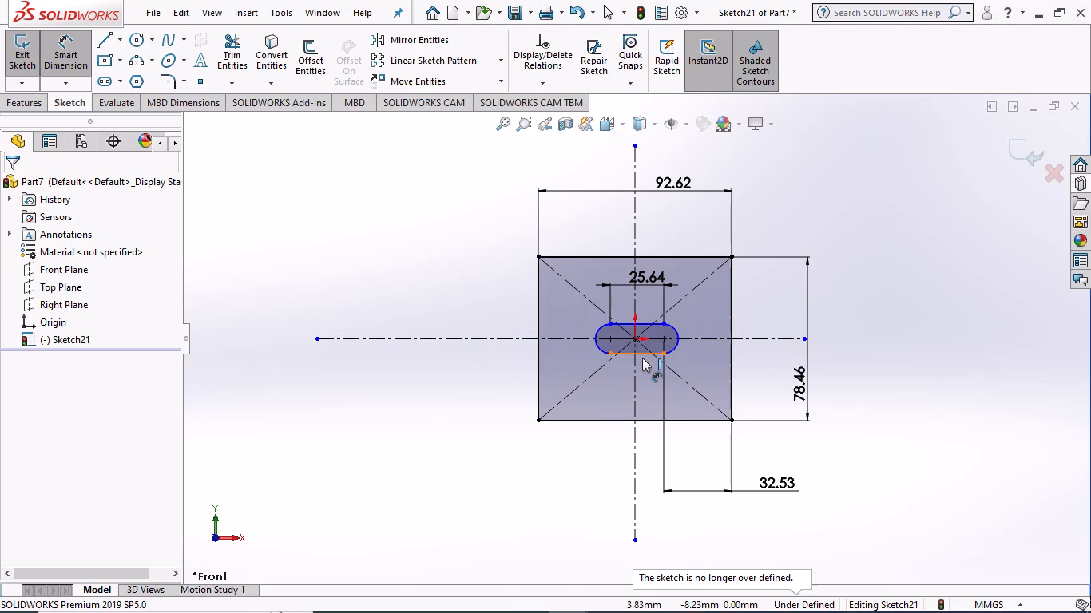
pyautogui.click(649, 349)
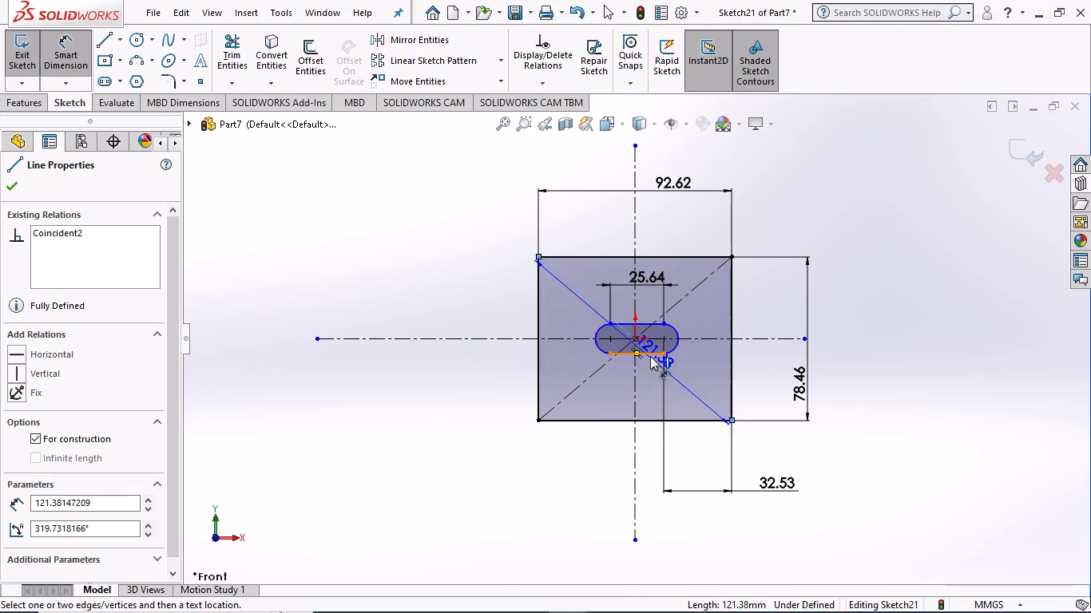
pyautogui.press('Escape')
# Dimension the vertical distance between the slot's lower edge and the rectangle's bottom edge, keeping the drawn value.
pyautogui.click(650, 355)
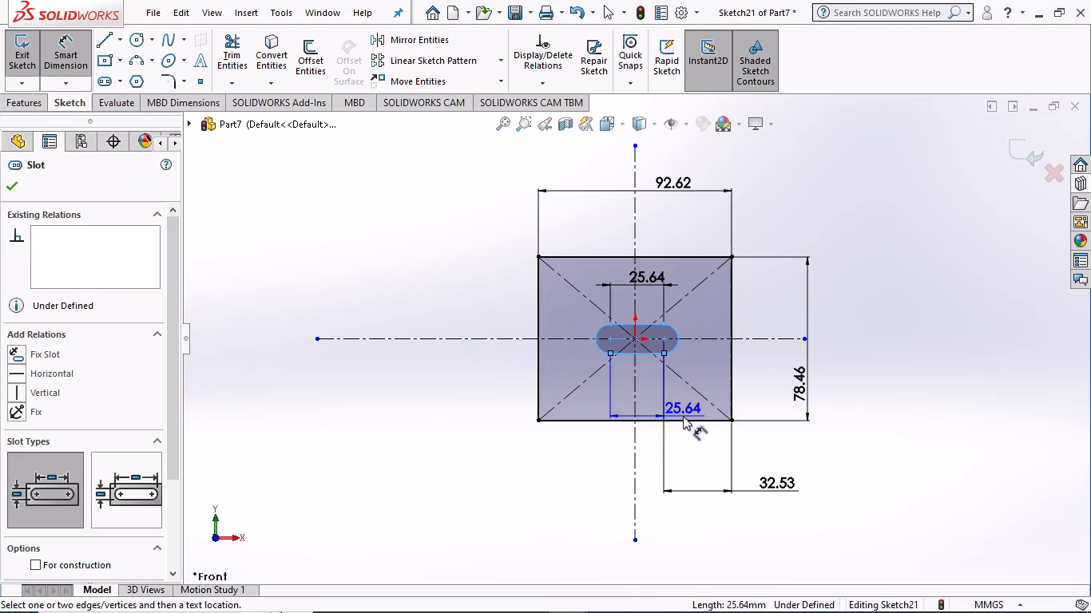
pyautogui.click(683, 419)
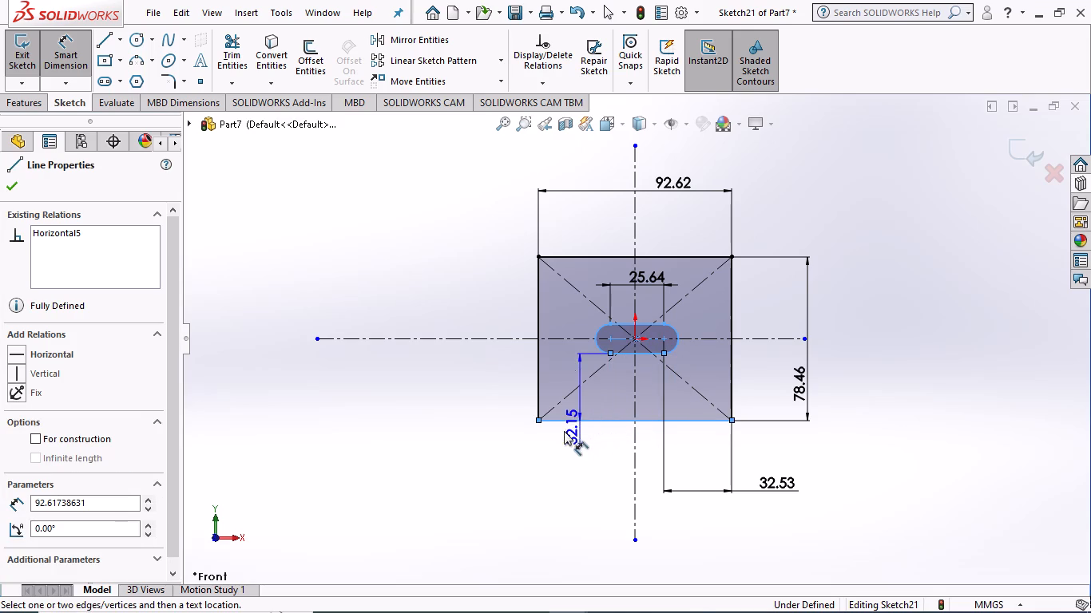
pyautogui.click(597, 452)
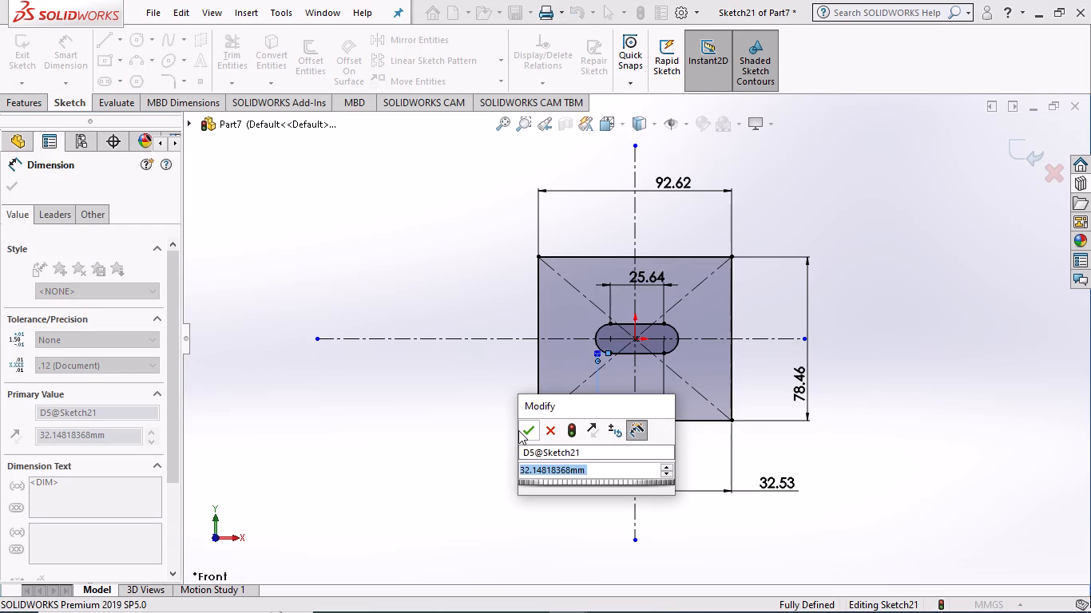
pyautogui.click(530, 427)
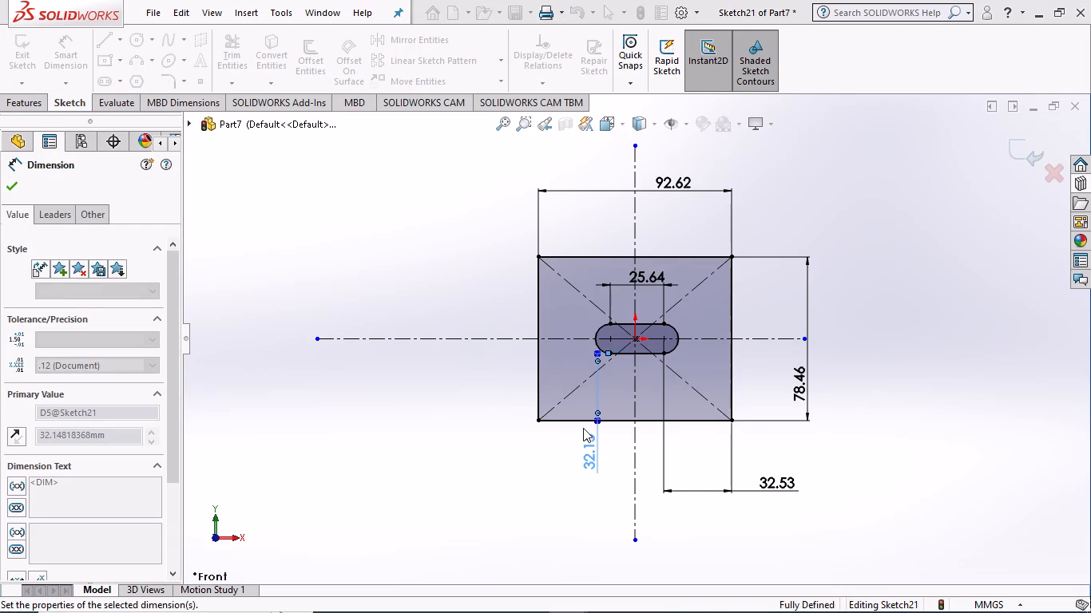
# Extrude the slotted rectangle sketch as a blind boss 101 mm deep.
pyautogui.press('Escape')
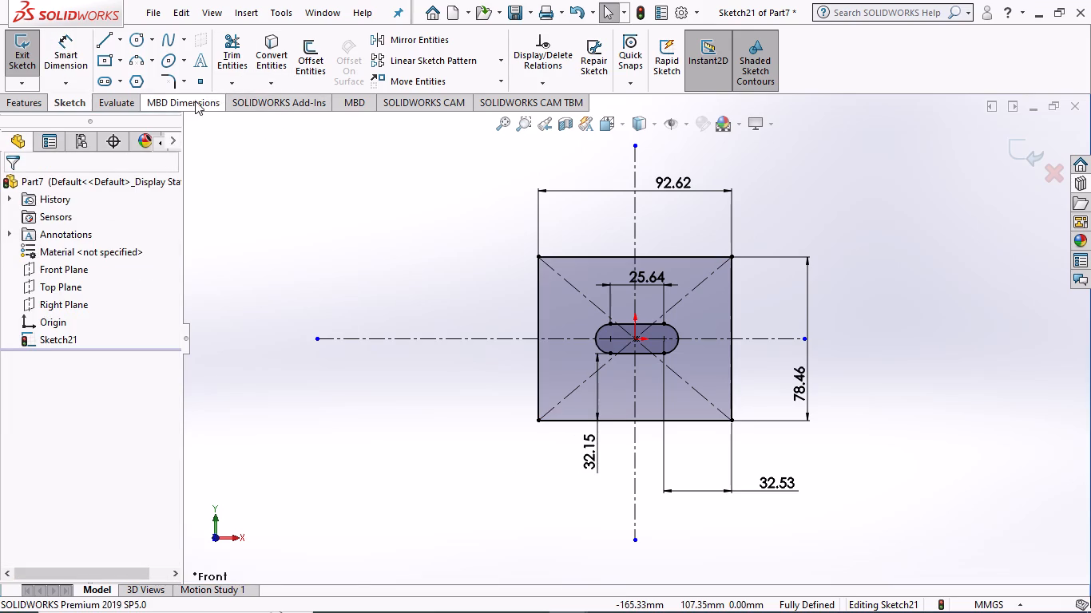
pyautogui.click(18, 102)
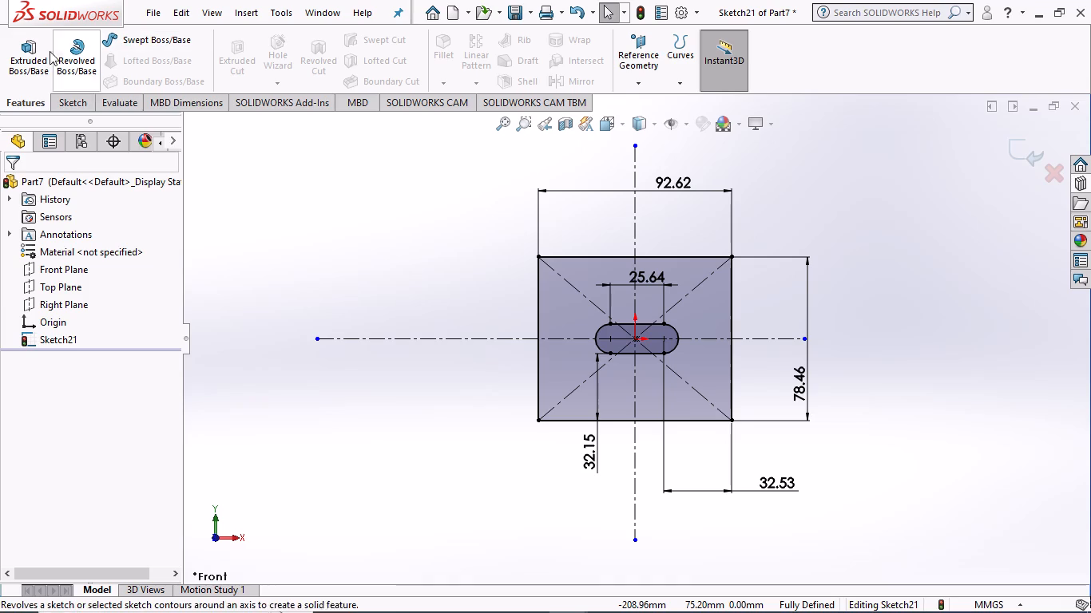
pyautogui.click(30, 69)
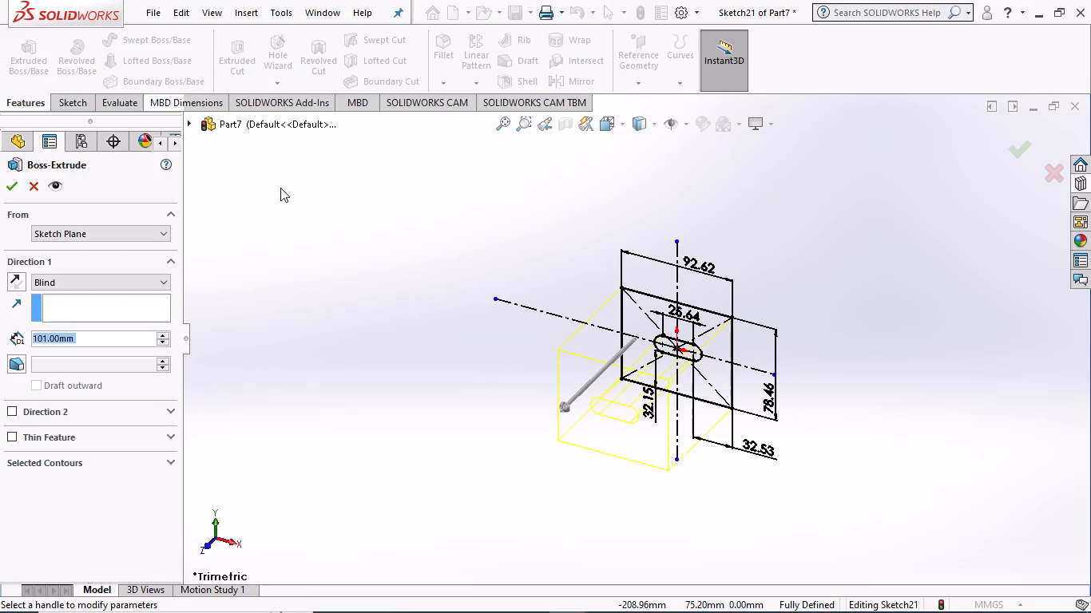
pyautogui.click(442, 405)
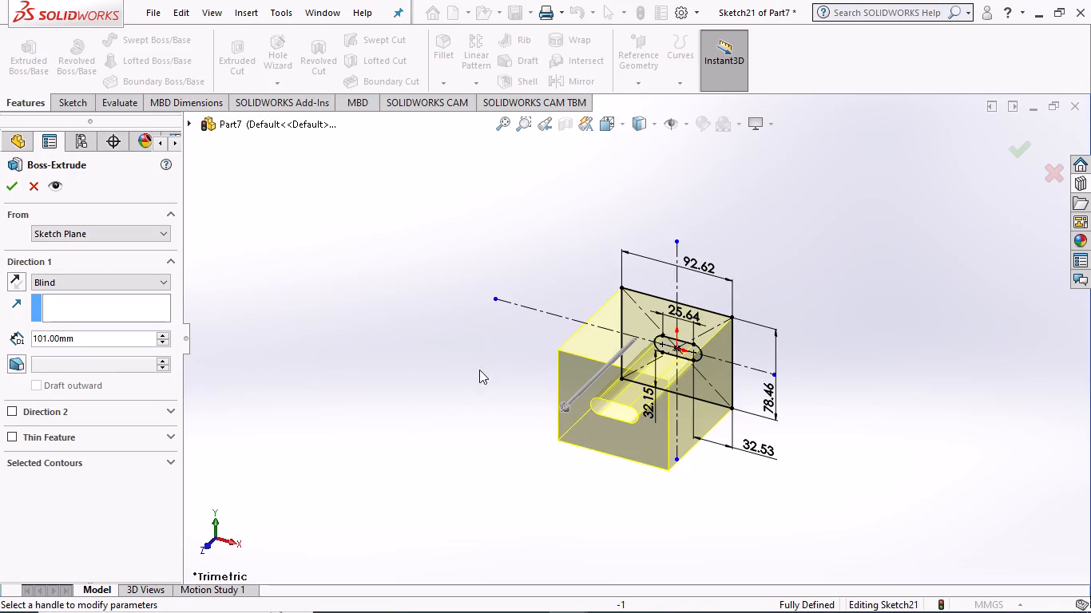
pyautogui.click(7, 186)
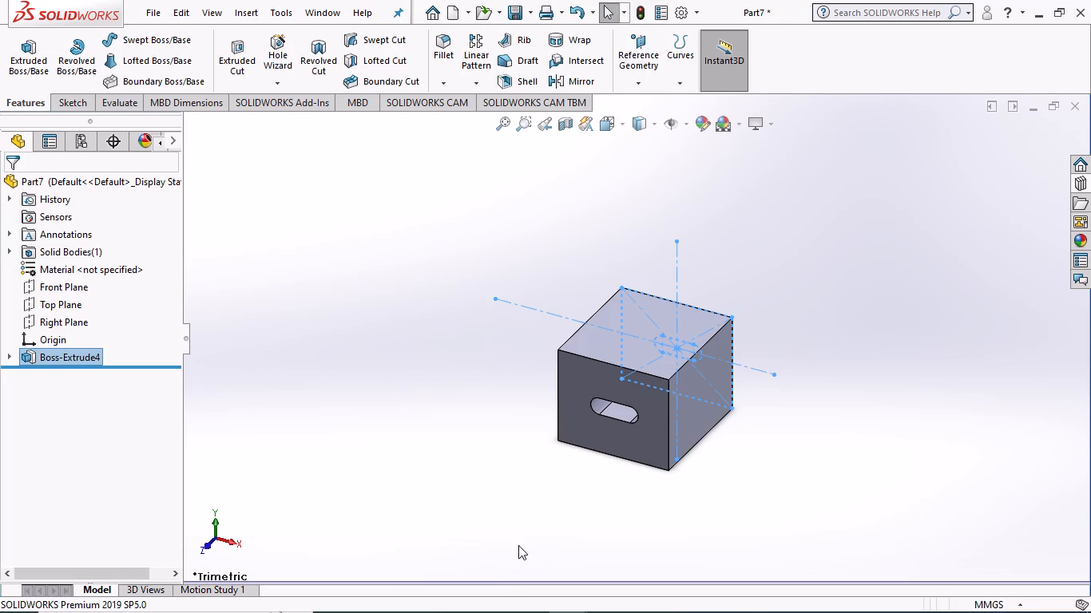
# Examine the extruded block and its slot from several angles, looking closely through the slot.
pyautogui.scroll(-2, 450, 478)
pyautogui.middleClick(450, 477)
pyautogui.scroll(1, 450, 477)
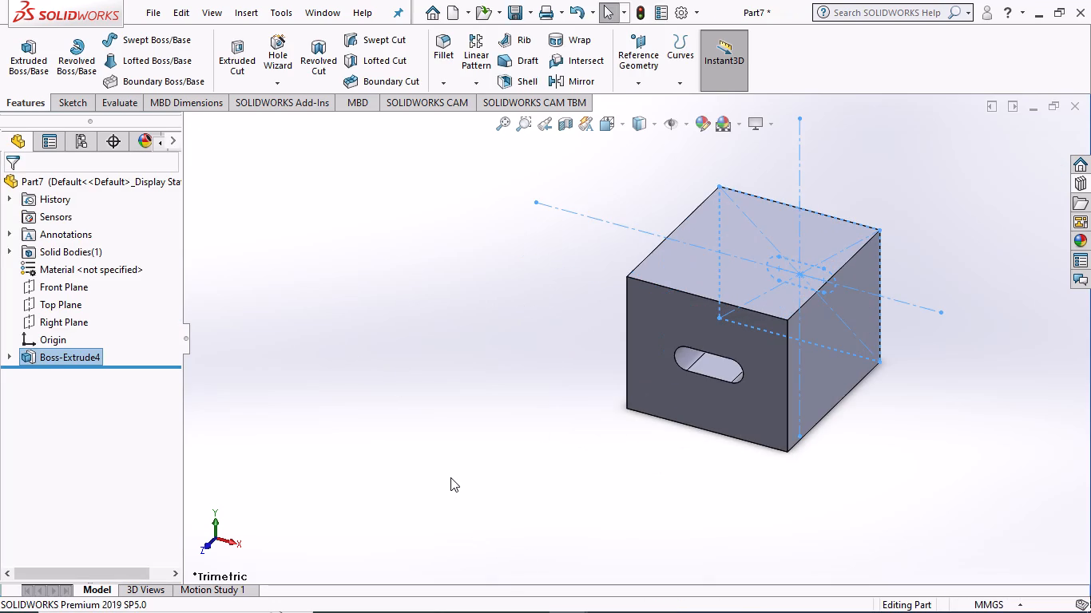
pyautogui.scroll(1, 633, 450)
pyautogui.click(645, 445)
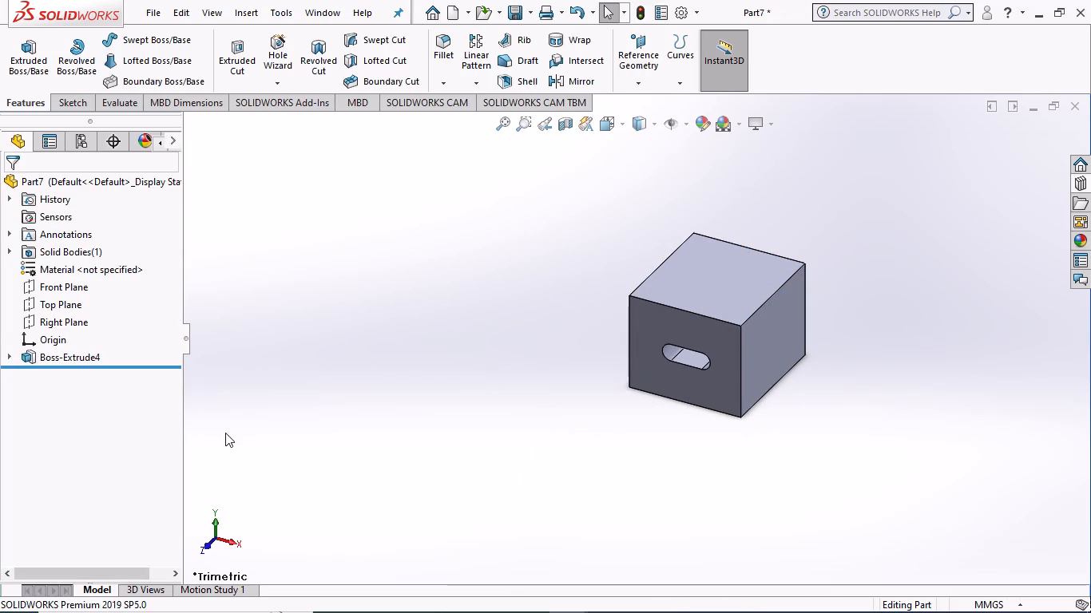
pyautogui.scroll(-1, 530, 192)
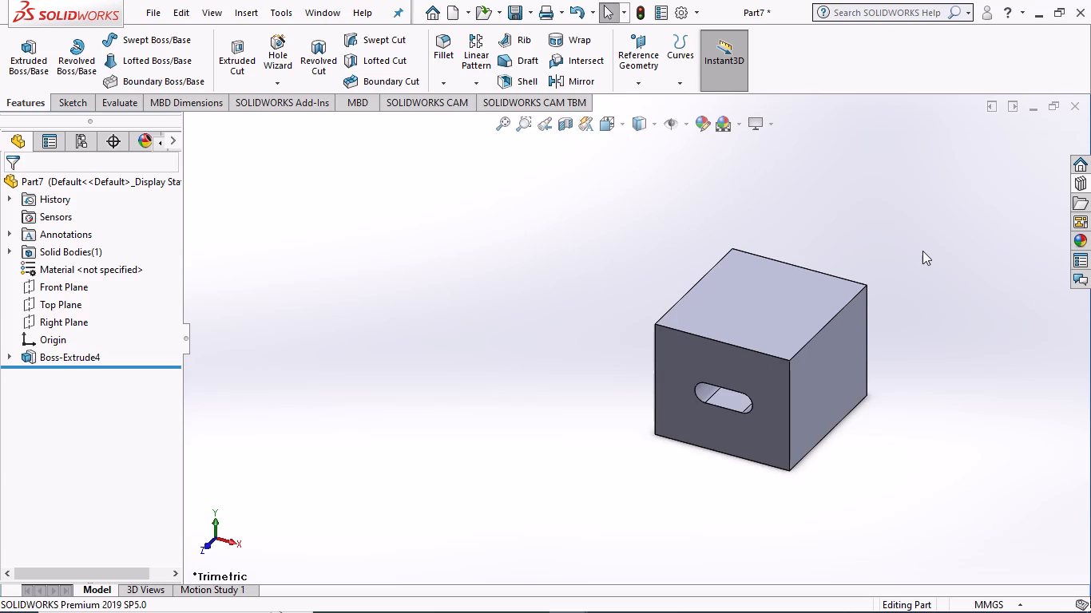
pyautogui.scroll(-1, 922, 251)
pyautogui.moveTo(910, 260); pyautogui.dragTo(922, 181, button='middle')
pyautogui.scroll(1, 919, 196)
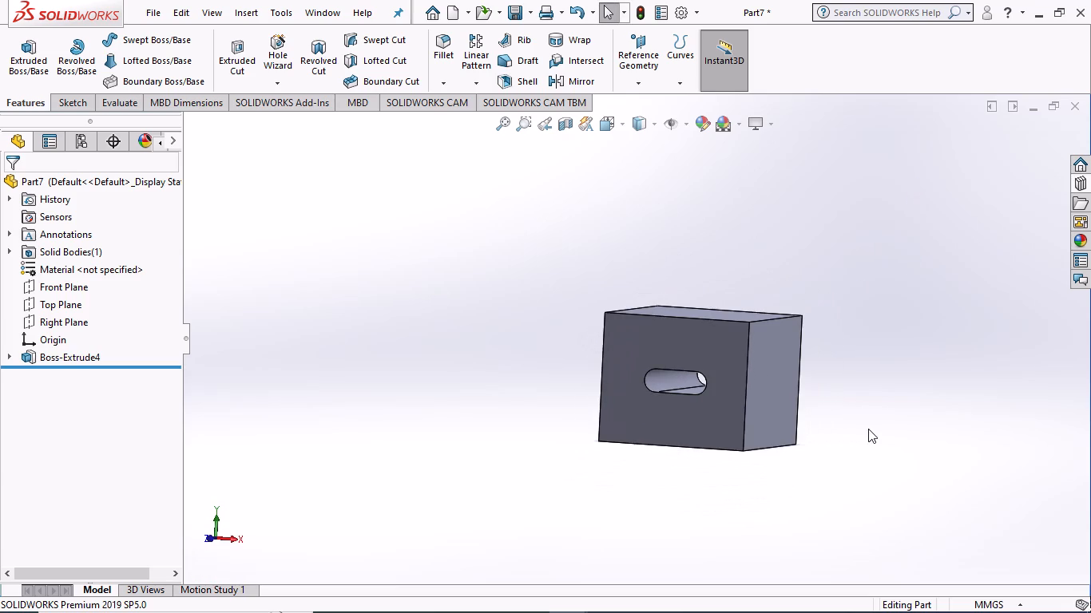
pyautogui.moveTo(871, 426); pyautogui.dragTo(899, 392, button='middle')
pyautogui.scroll(1, 874, 421)
pyautogui.scroll(-4, 898, 391)
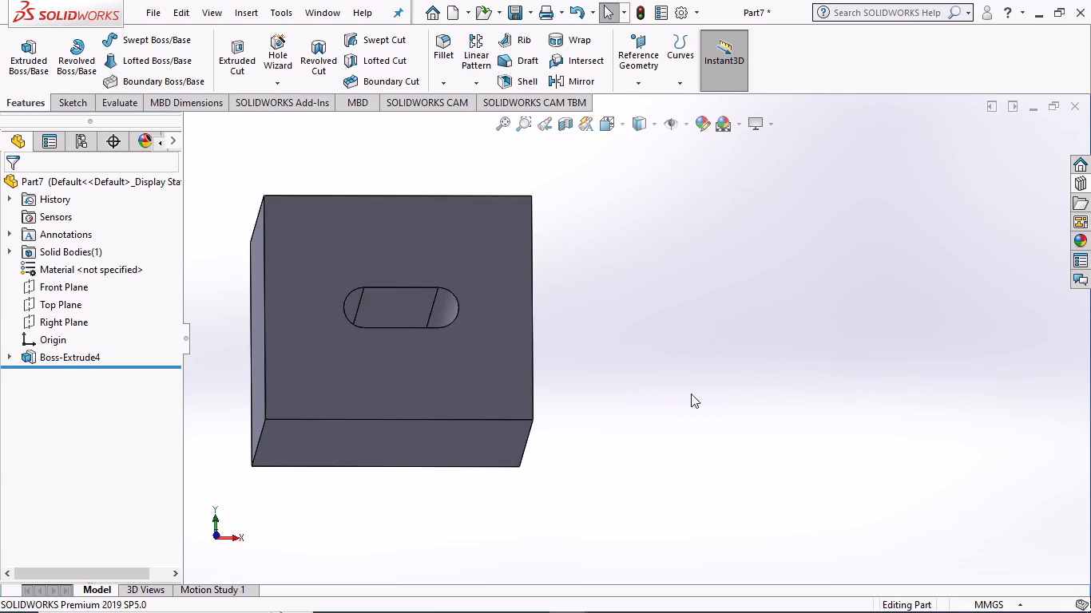
pyautogui.scroll(-4, 363, 287)
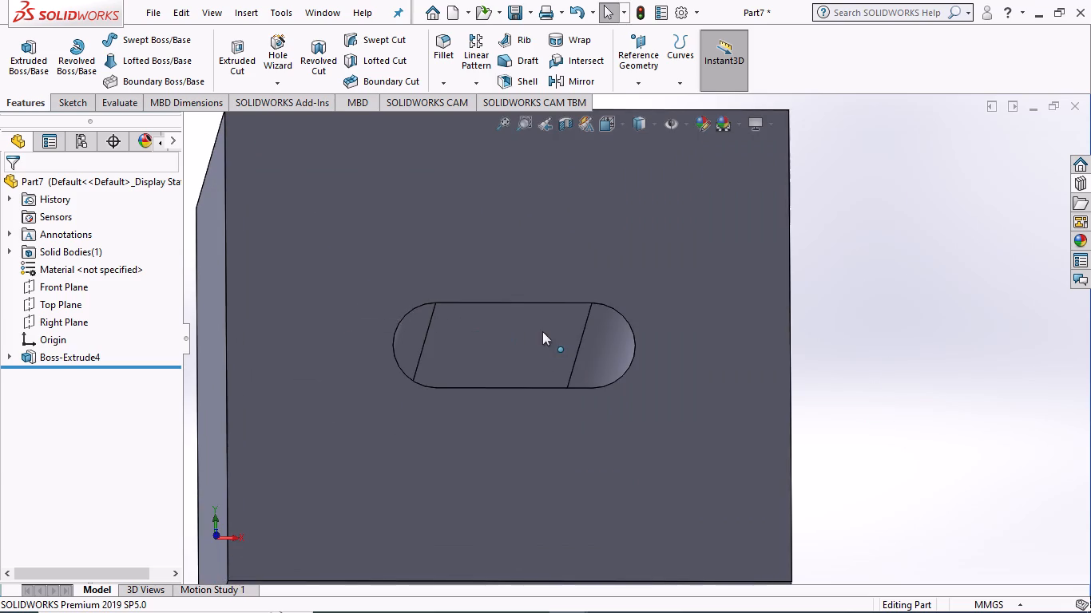
pyautogui.moveTo(543, 331); pyautogui.dragTo(556, 405, button='middle')
pyautogui.scroll(-1, 544, 331)
pyautogui.moveTo(535, 385); pyautogui.dragTo(514, 340, button='middle')
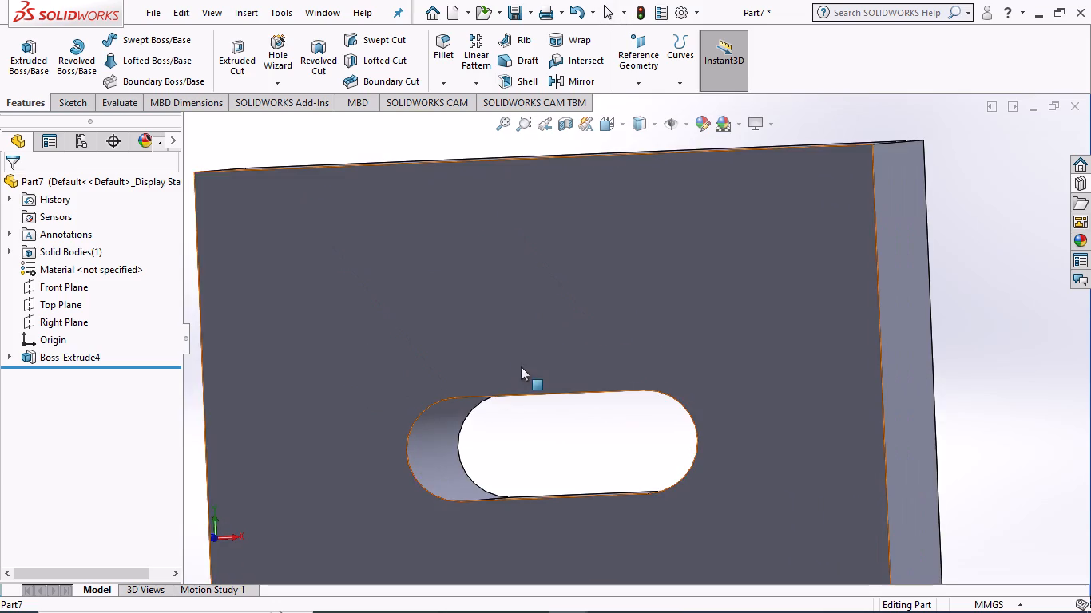
pyautogui.moveTo(545, 361); pyautogui.dragTo(564, 360, button='middle')
pyautogui.middleClick(552, 366)
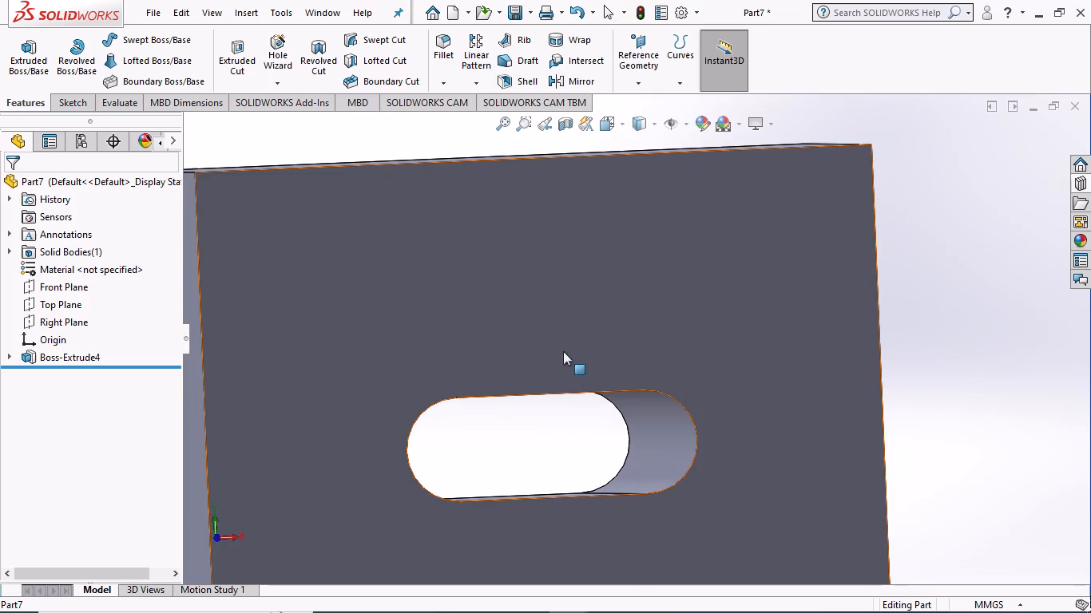
# Examine the block in the Front view and from its long side face.
pyautogui.click(622, 120)
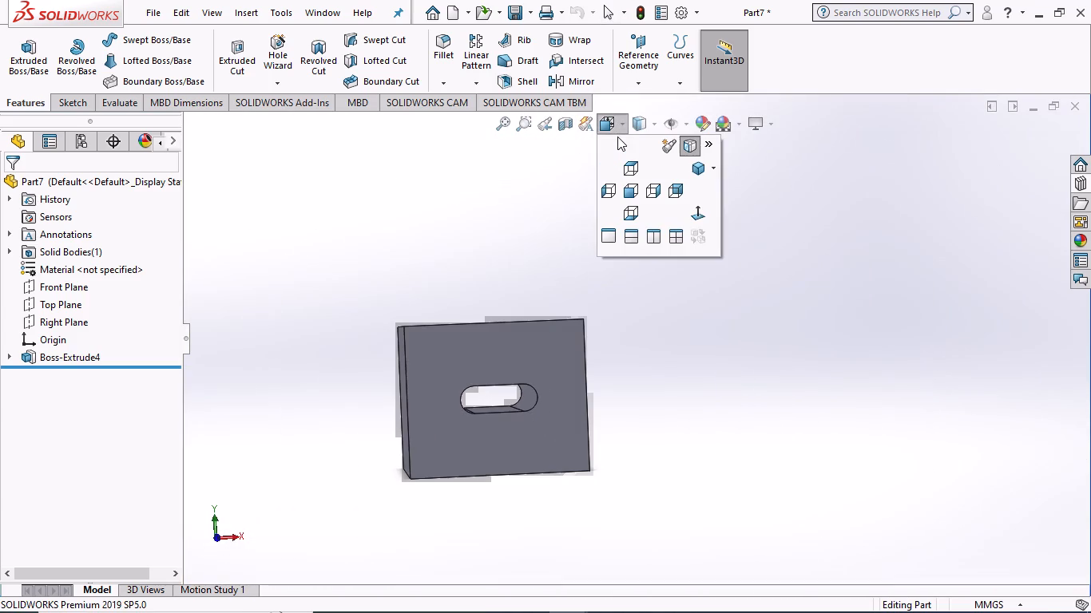
pyautogui.click(631, 186)
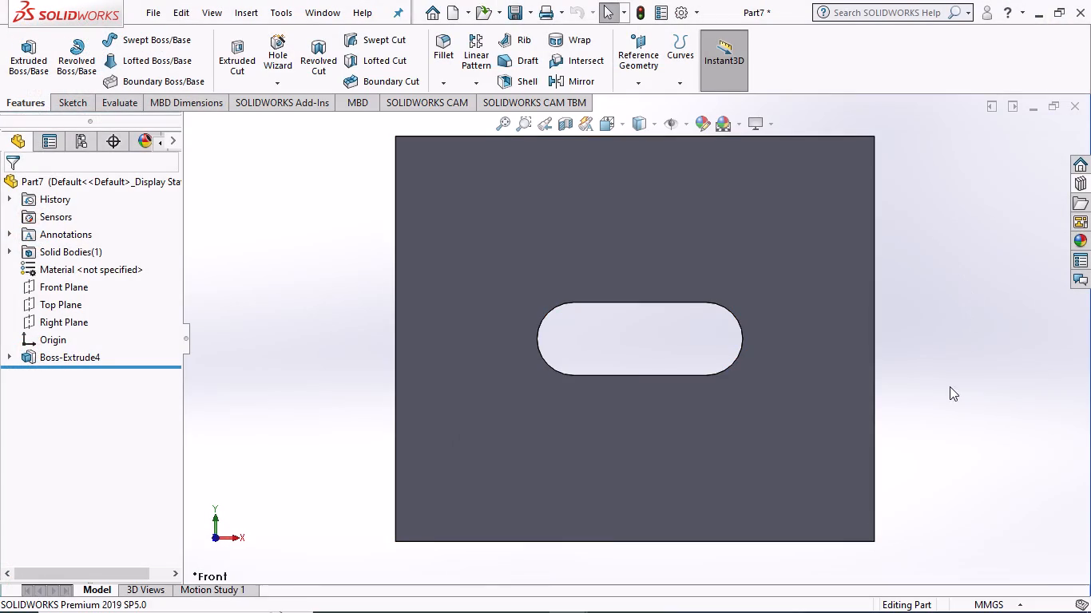
pyautogui.scroll(3, 862, 347)
pyautogui.scroll(-1, 844, 326)
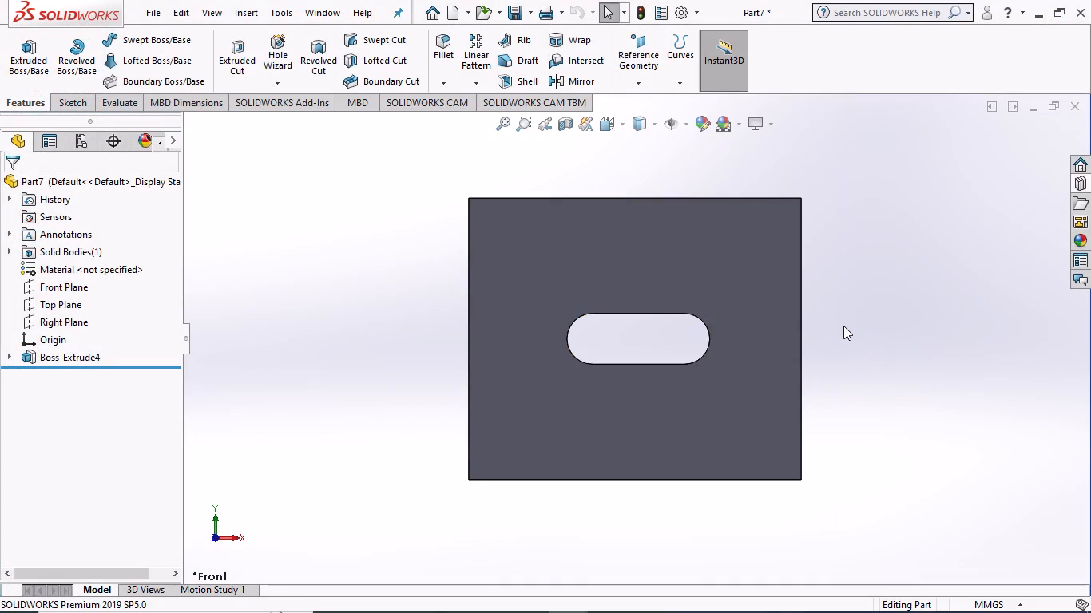
pyautogui.scroll(1, 541, 302)
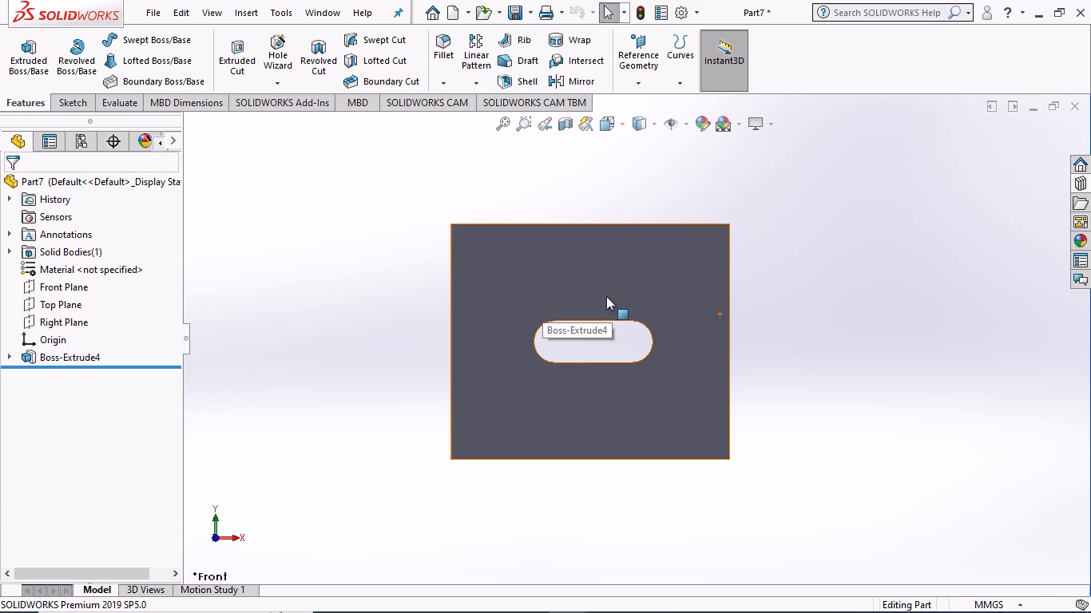
pyautogui.scroll(2, 592, 299)
pyautogui.scroll(-2, 557, 290)
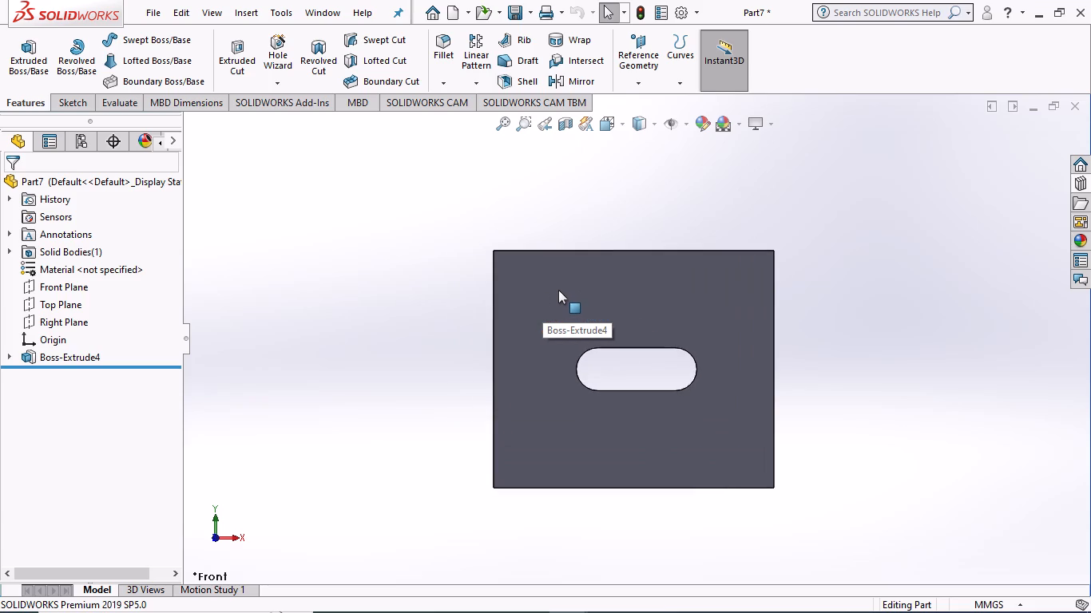
pyautogui.scroll(-1, 558, 290)
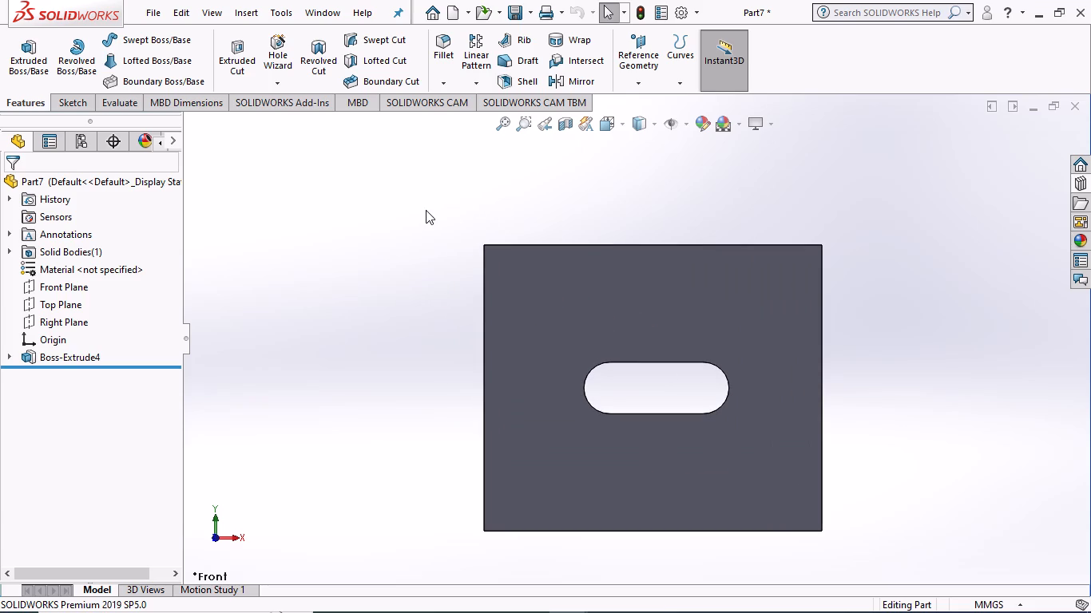
pyautogui.scroll(-1, 446, 219)
pyautogui.scroll(4, 602, 378)
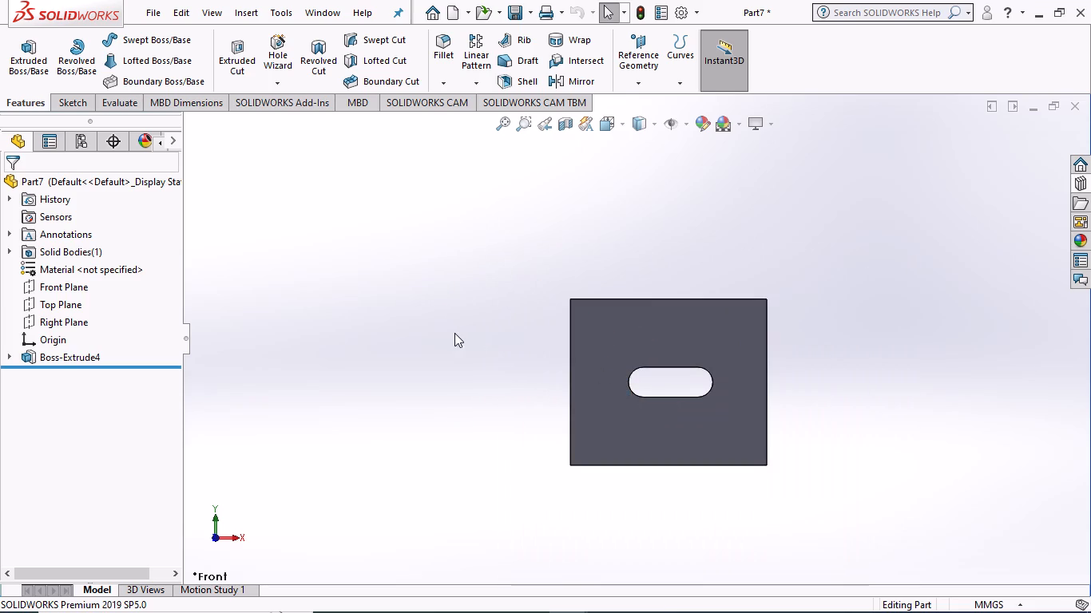
pyautogui.moveTo(454, 333); pyautogui.dragTo(780, 463, button='middle')
pyautogui.scroll(-1, 590, 374)
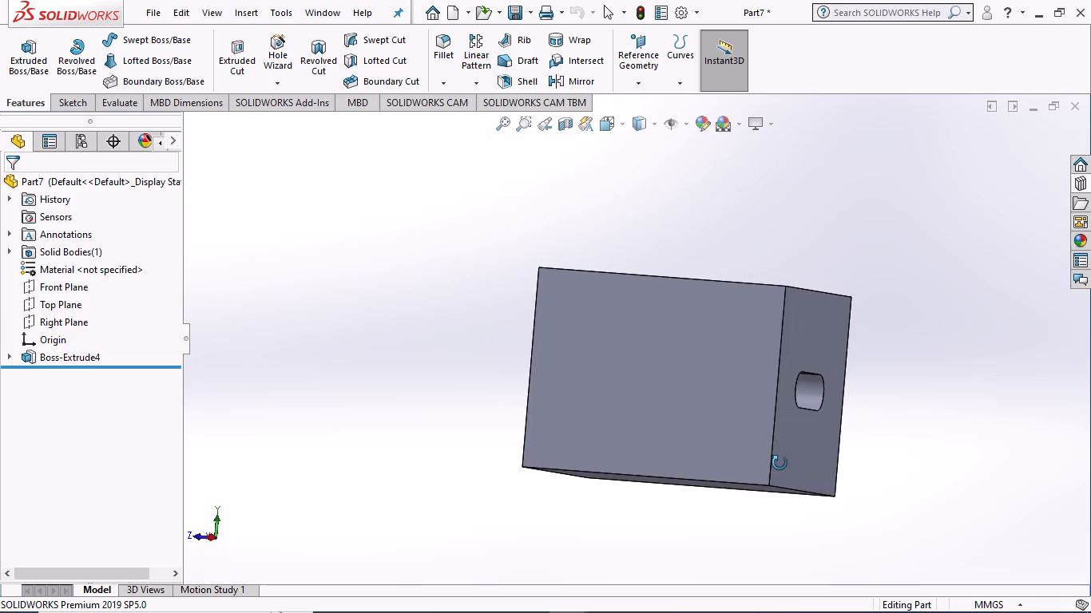
pyautogui.moveTo(780, 463); pyautogui.dragTo(808, 463, button='middle')
pyautogui.click(714, 433)
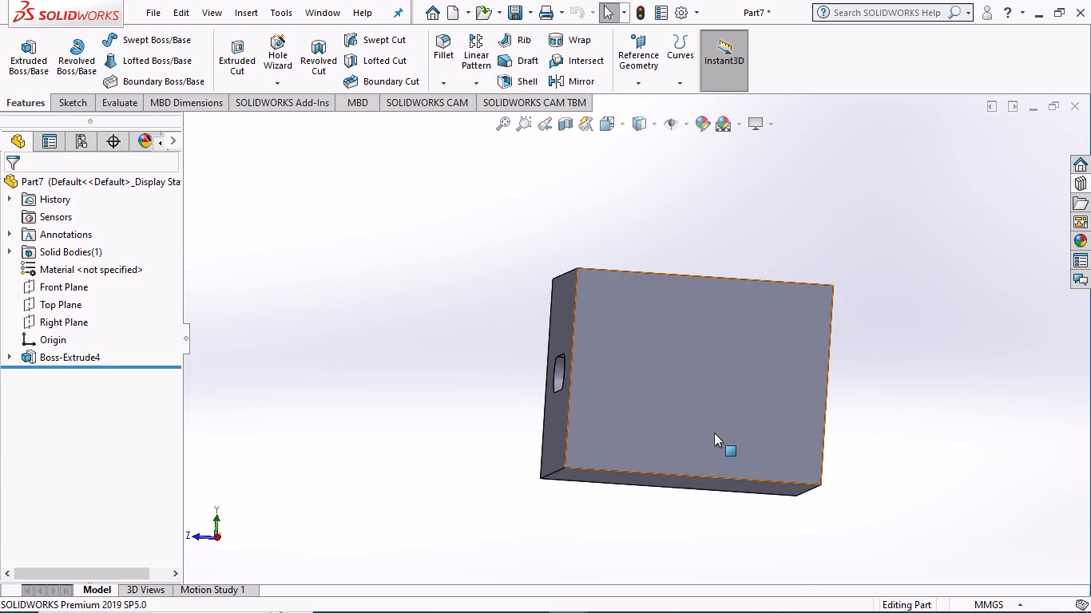
pyautogui.click(403, 424)
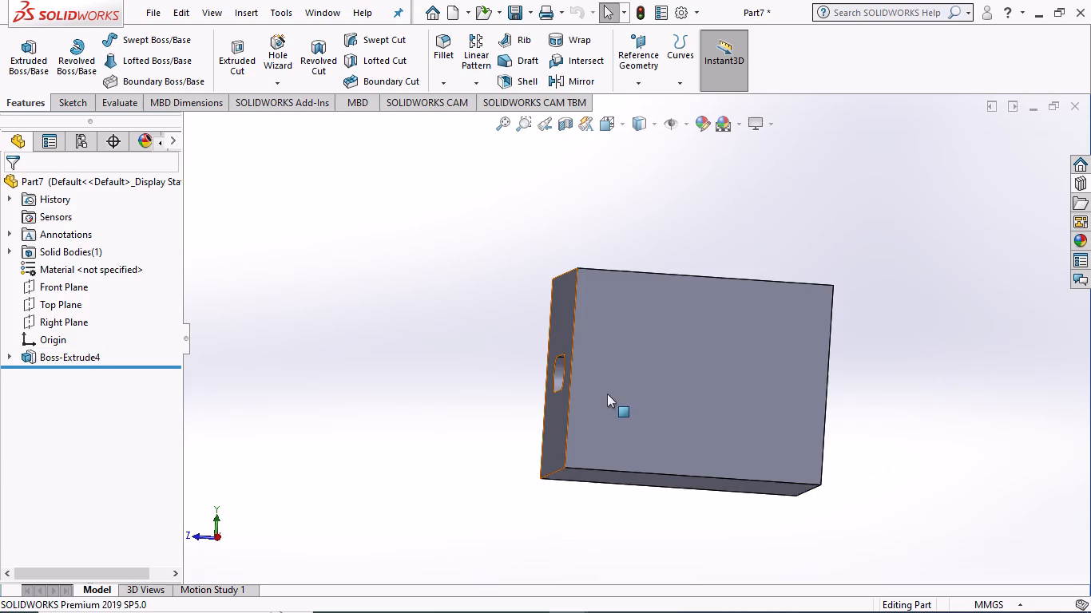
# On the Top Plane, sketch a circle of about 16.7 mm radius, centred about 44.6 mm from the origin along the block's length.
pyautogui.click(73, 287)
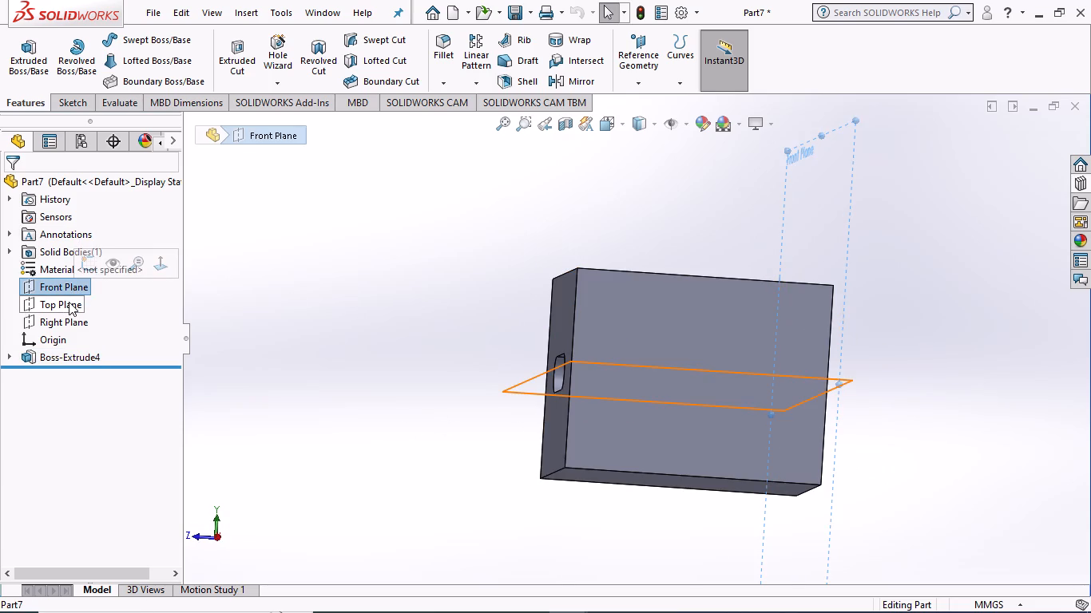
pyautogui.click(69, 302)
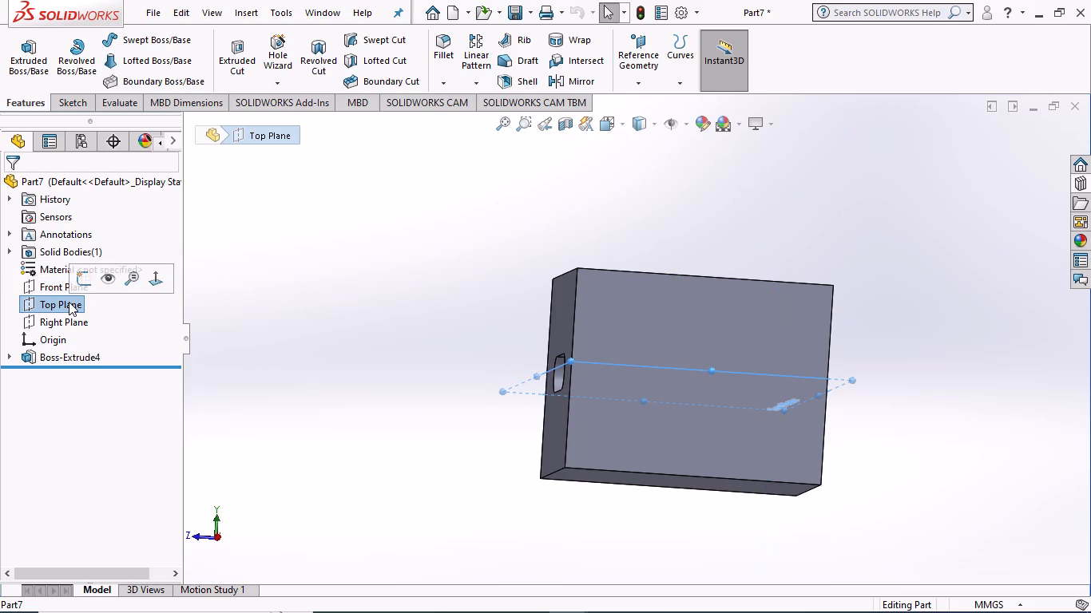
pyautogui.click(78, 279)
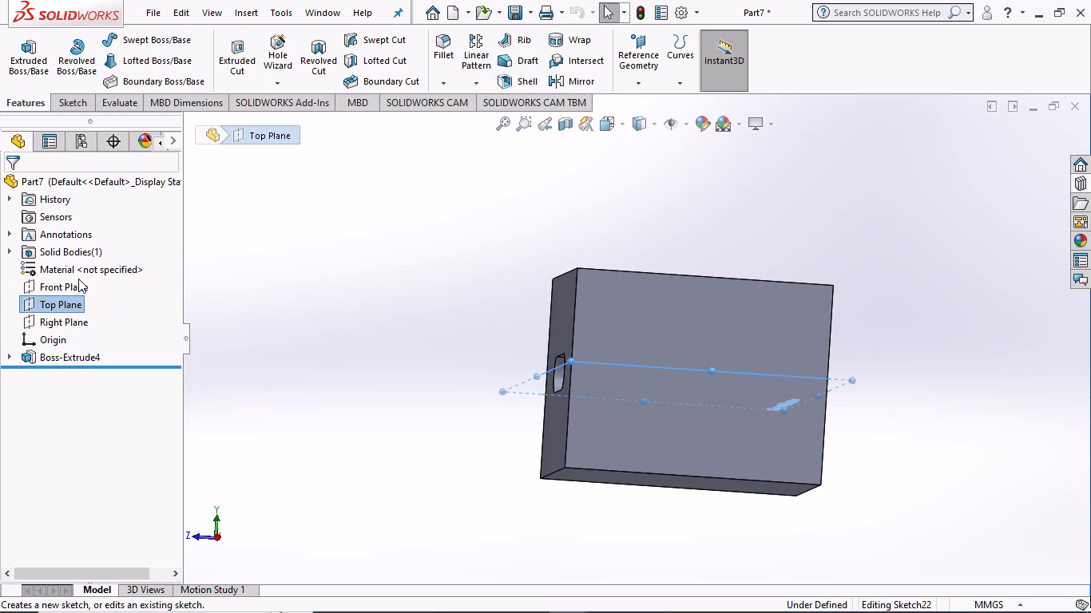
pyautogui.click(391, 308)
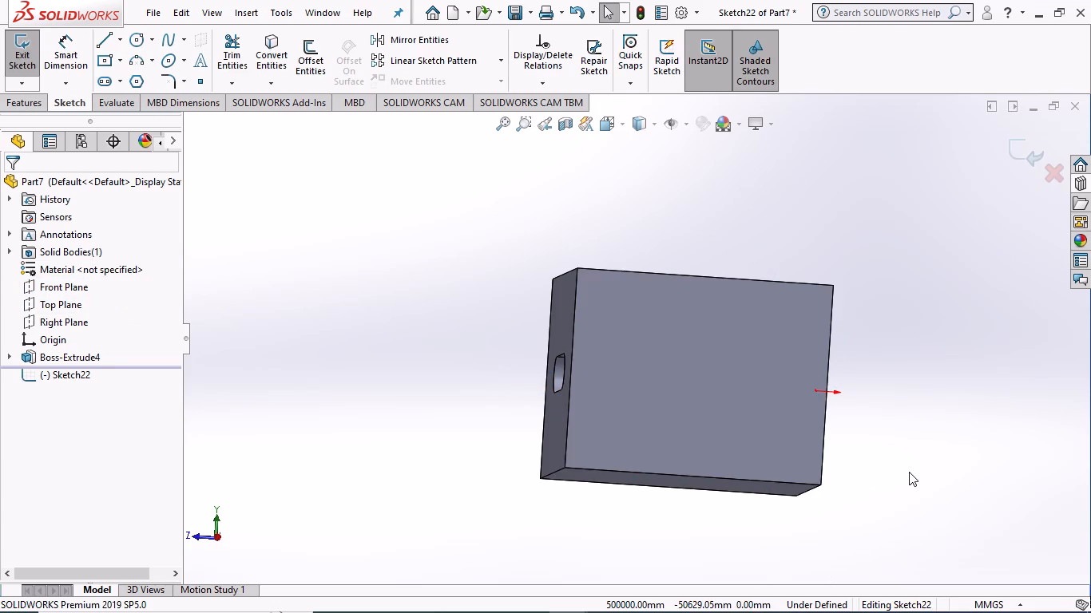
pyautogui.scroll(1, 909, 471)
pyautogui.moveTo(909, 462); pyautogui.dragTo(821, 494, button='middle')
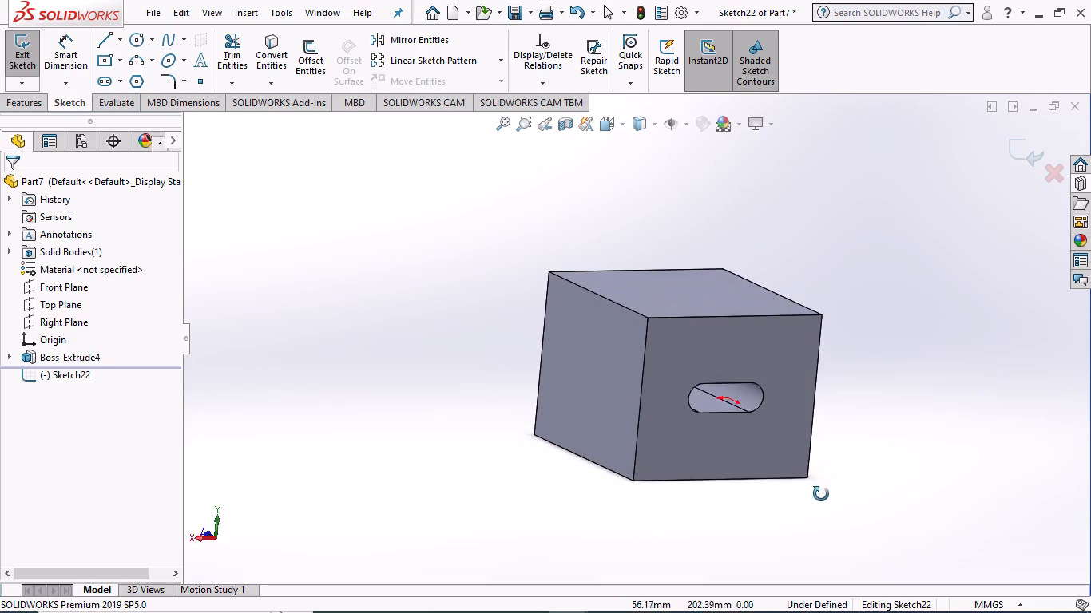
pyautogui.moveTo(821, 494); pyautogui.dragTo(816, 517, button='middle')
pyautogui.scroll(-1, 812, 520)
pyautogui.moveTo(805, 516); pyautogui.dragTo(770, 248, button='middle')
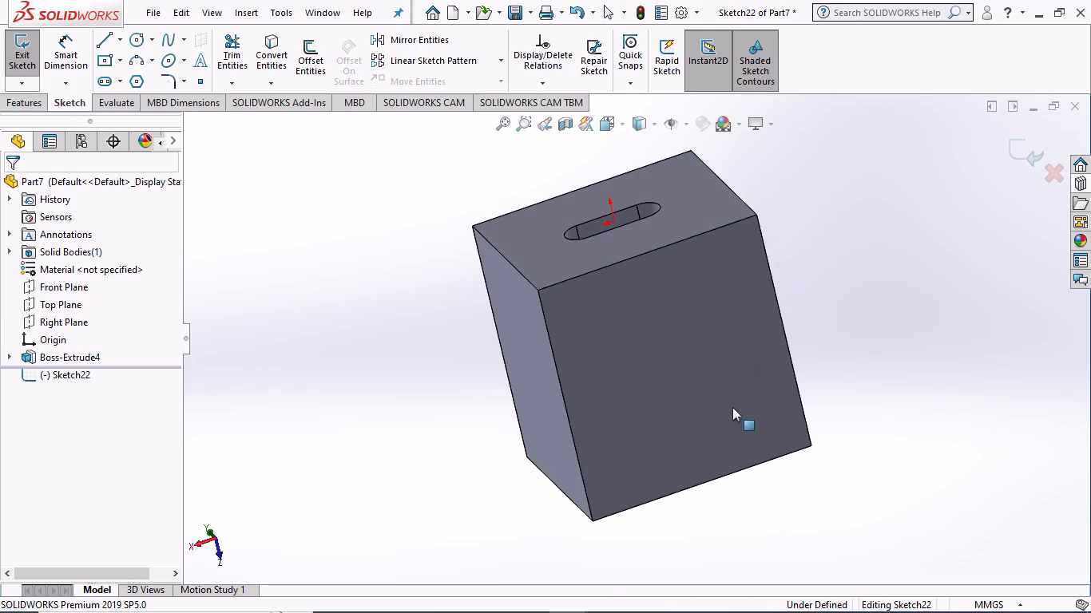
pyautogui.moveTo(757, 507); pyautogui.dragTo(729, 434, button='middle')
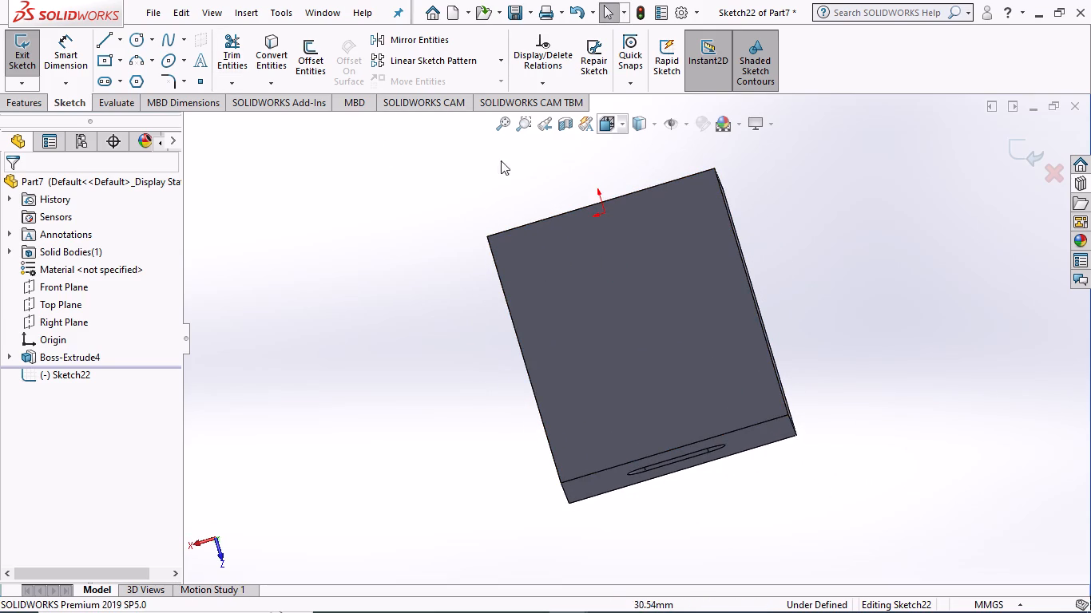
pyautogui.click(134, 42)
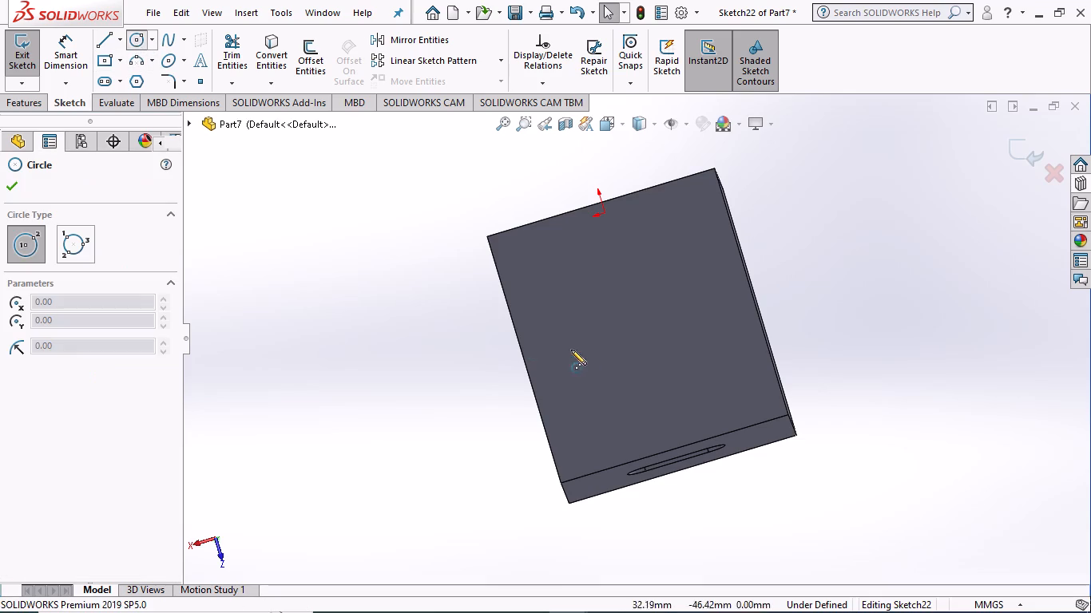
pyautogui.click(637, 322)
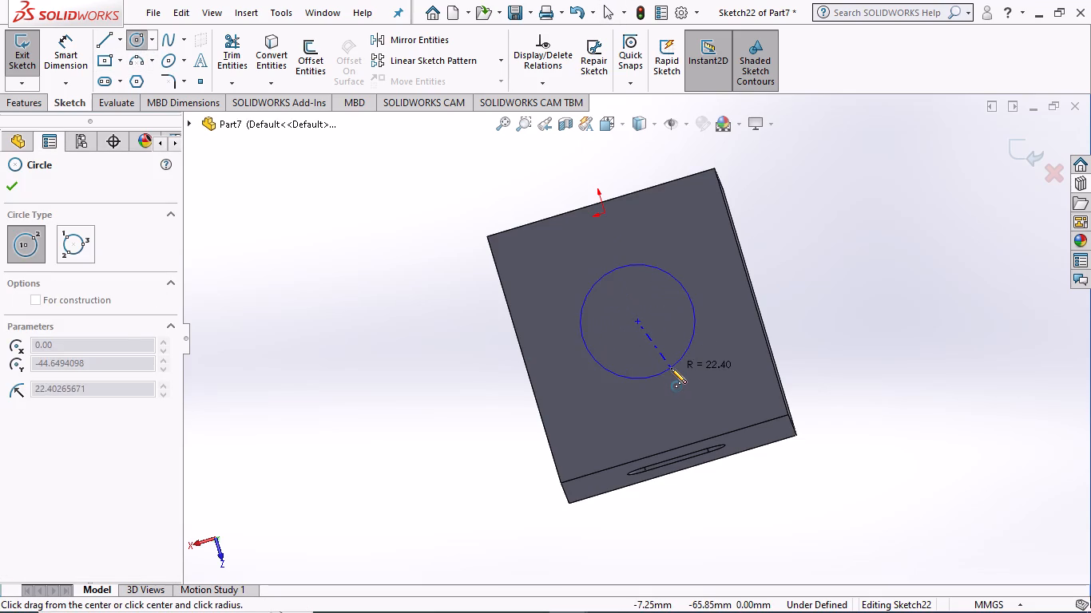
pyautogui.click(661, 357)
pyautogui.press('Escape')
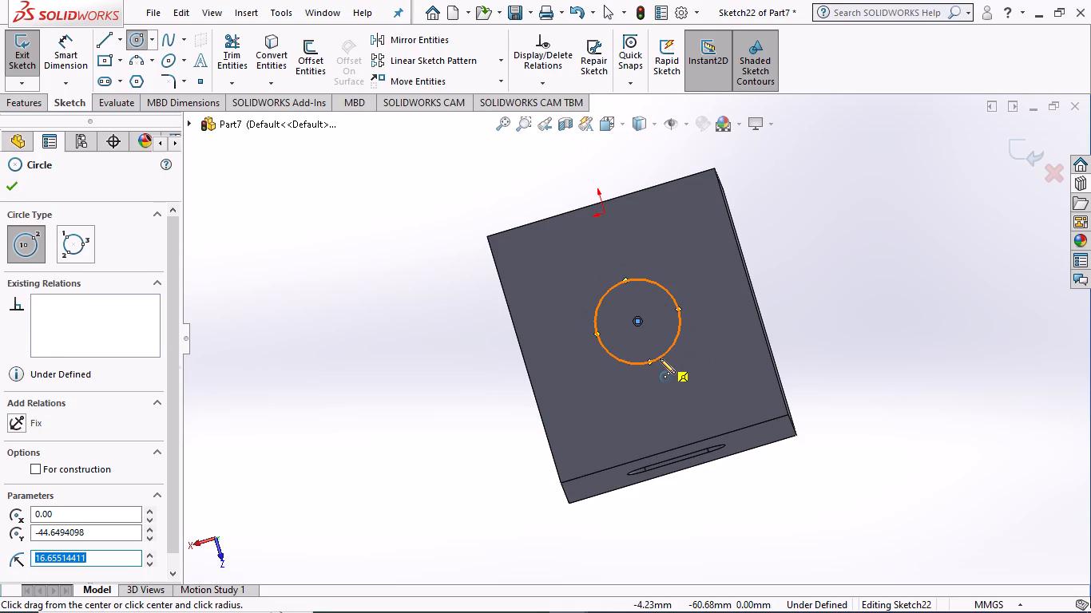
pyautogui.press('Escape')
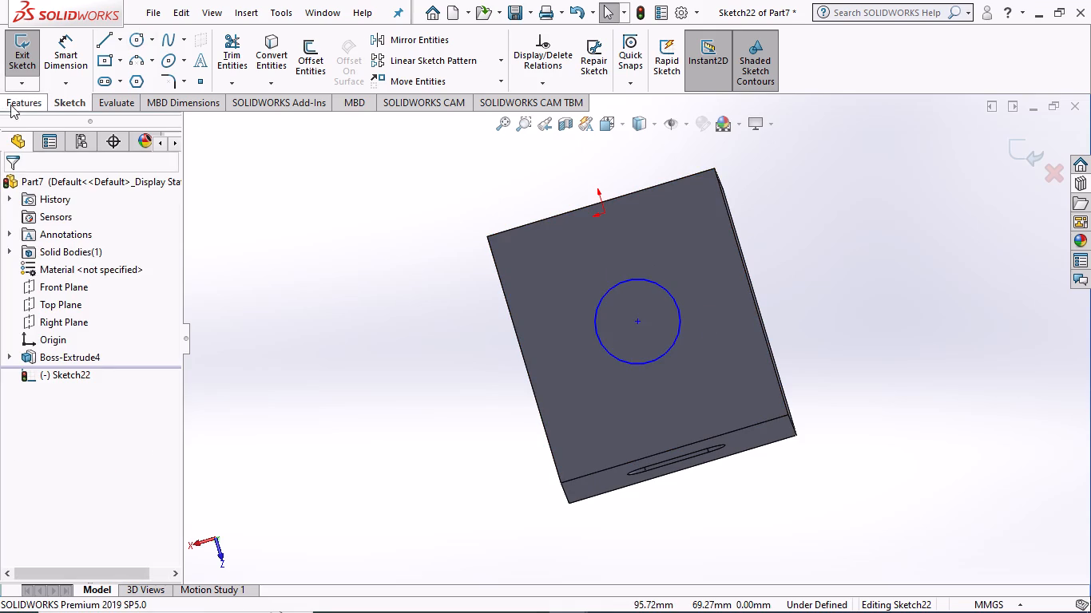
# Dimension the diameter of the circle sketched on the Top Plane, keeping its size as drawn.
pyautogui.click(65, 57)
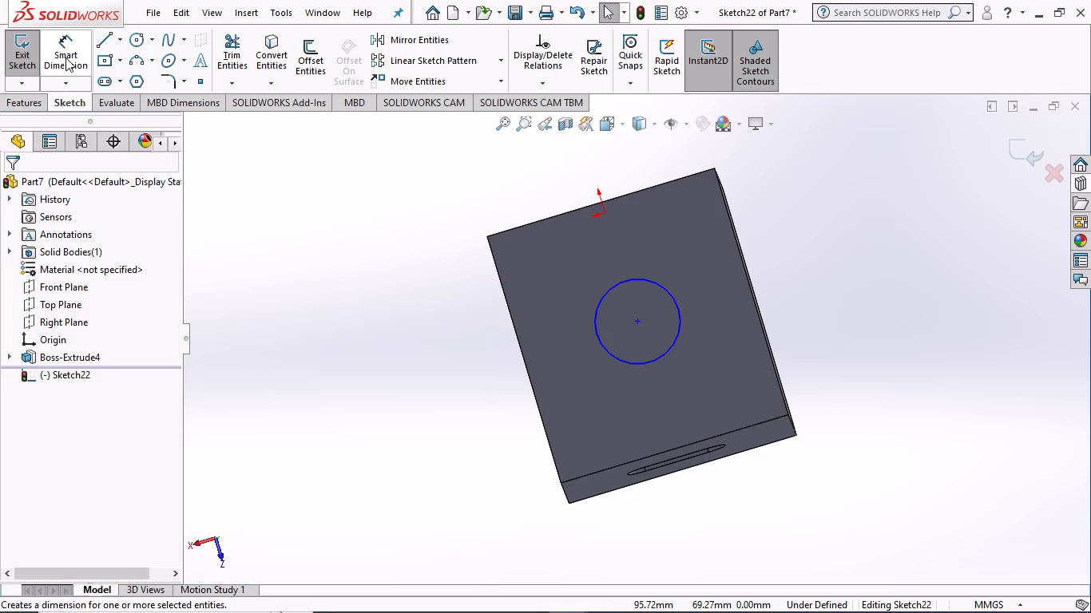
pyautogui.click(641, 360)
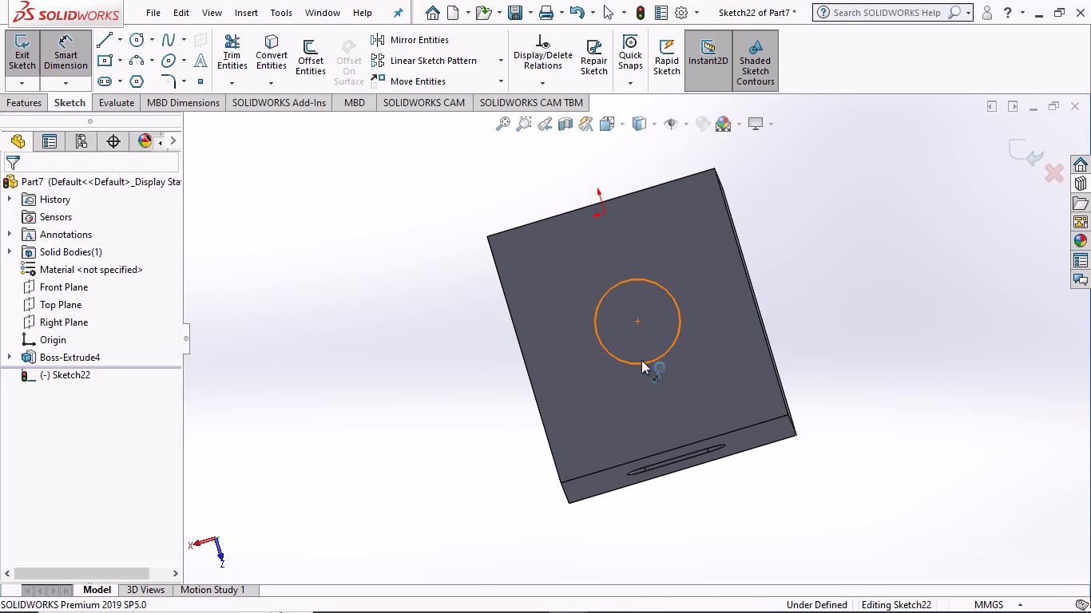
pyautogui.click(449, 382)
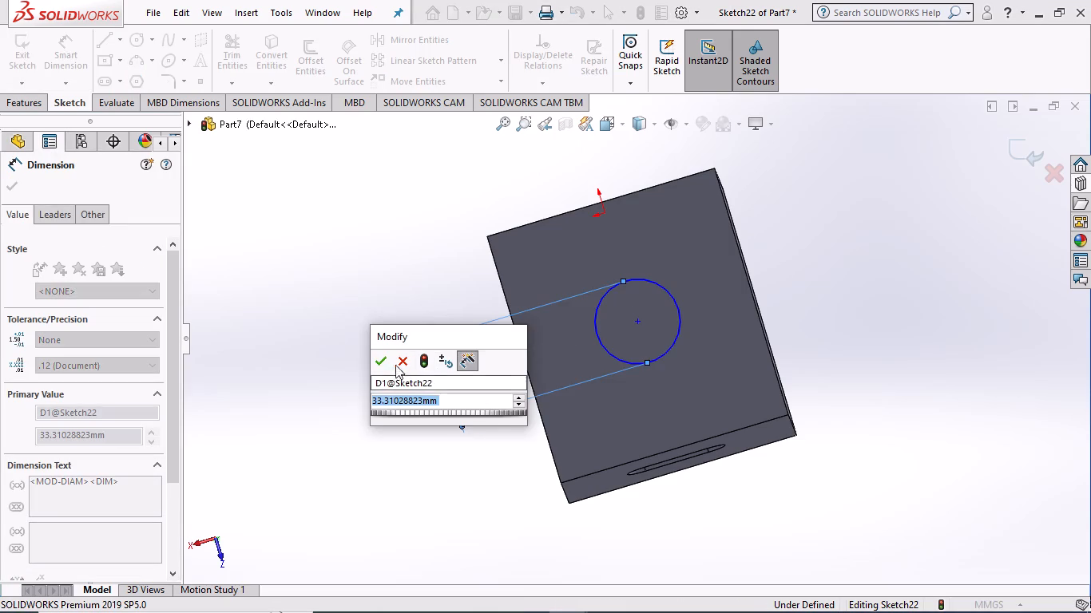
pyautogui.click(381, 363)
pyautogui.click(418, 362)
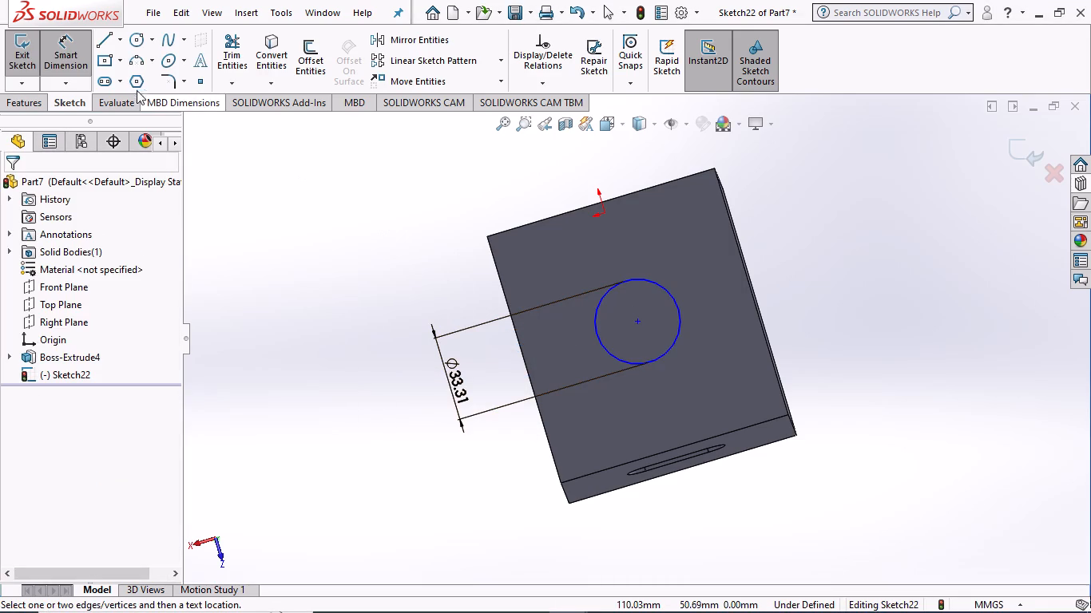
# Dimension the distance from the circle's centre to the block's end edge opposite the origin, keeping it as drawn.
pyautogui.click(636, 319)
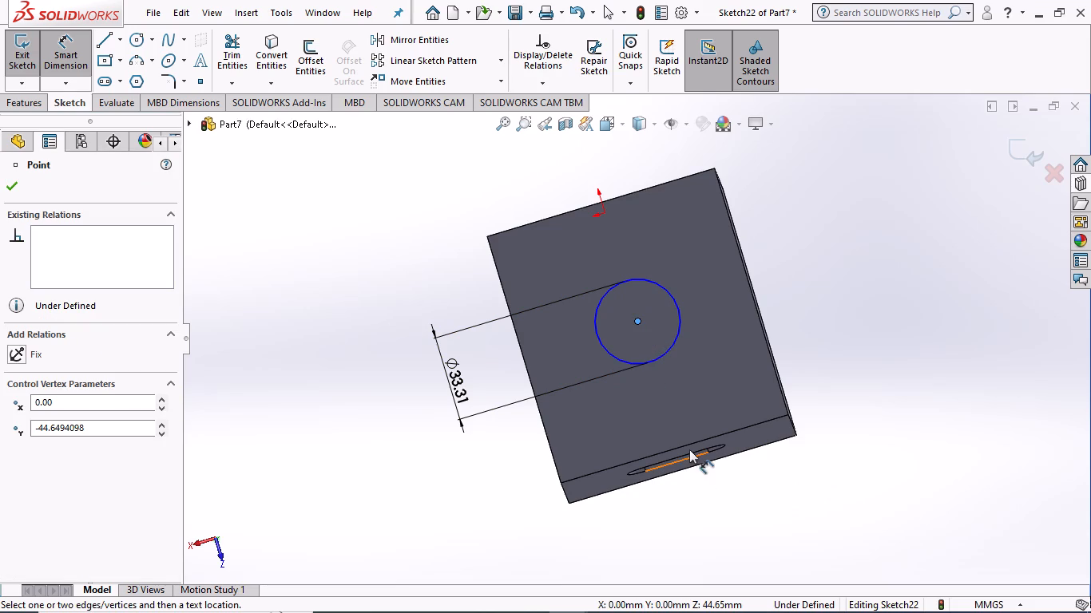
pyautogui.click(686, 445)
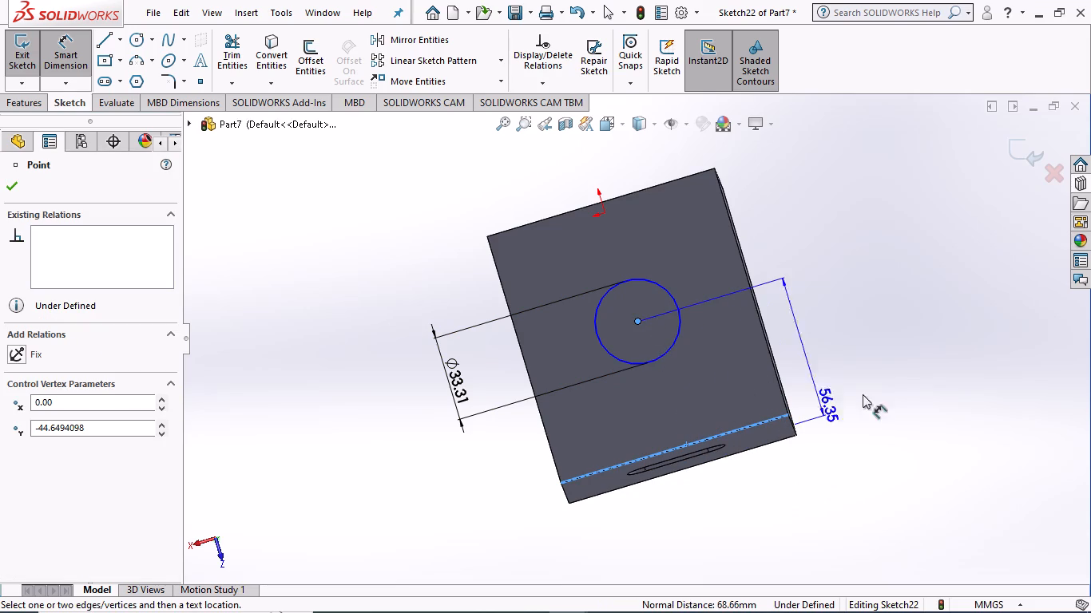
pyautogui.click(899, 388)
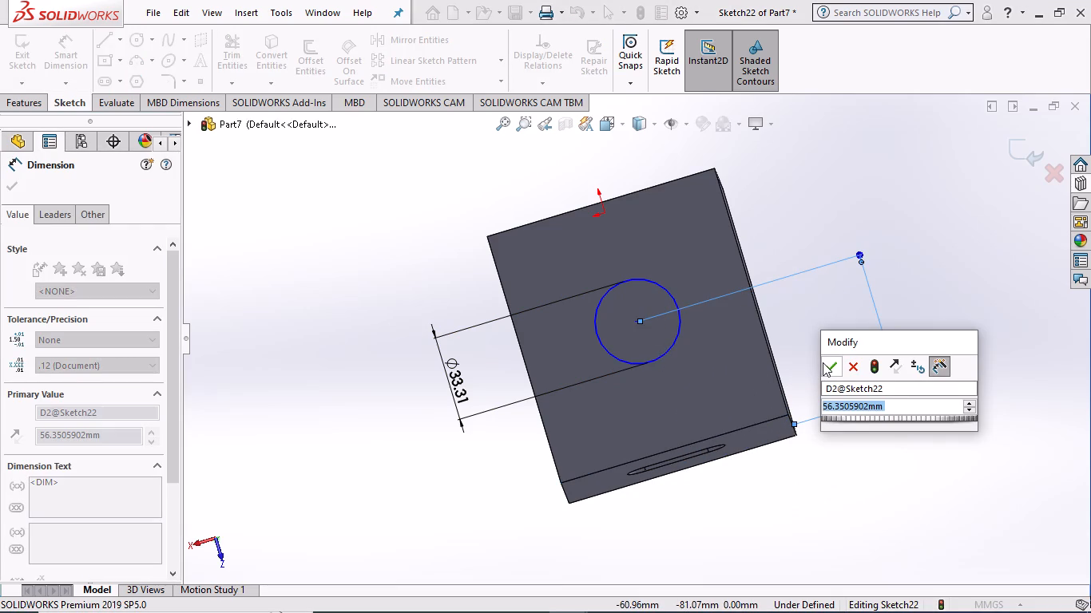
pyautogui.click(823, 362)
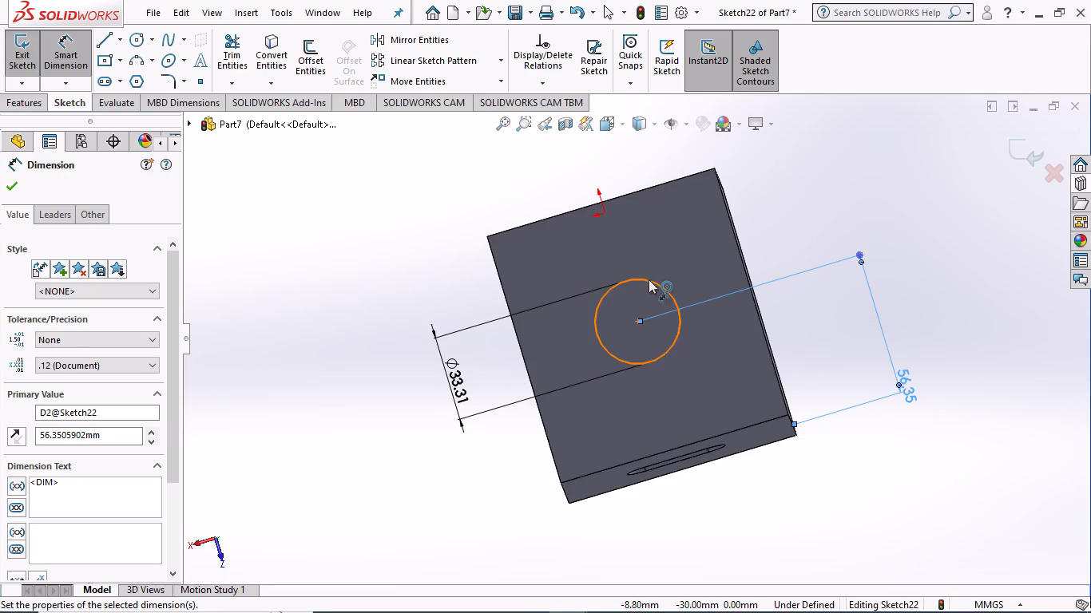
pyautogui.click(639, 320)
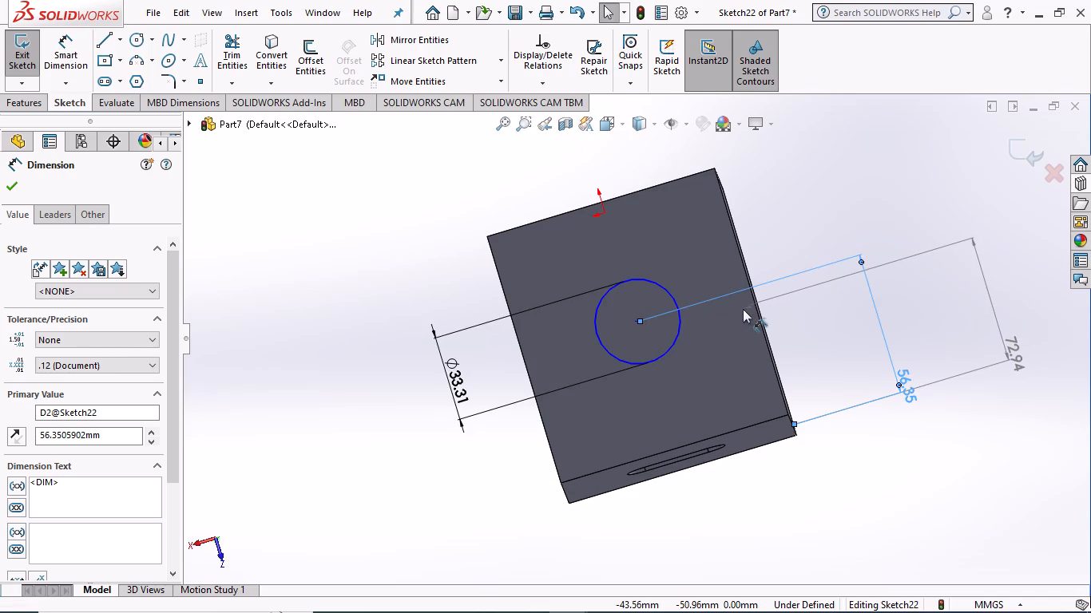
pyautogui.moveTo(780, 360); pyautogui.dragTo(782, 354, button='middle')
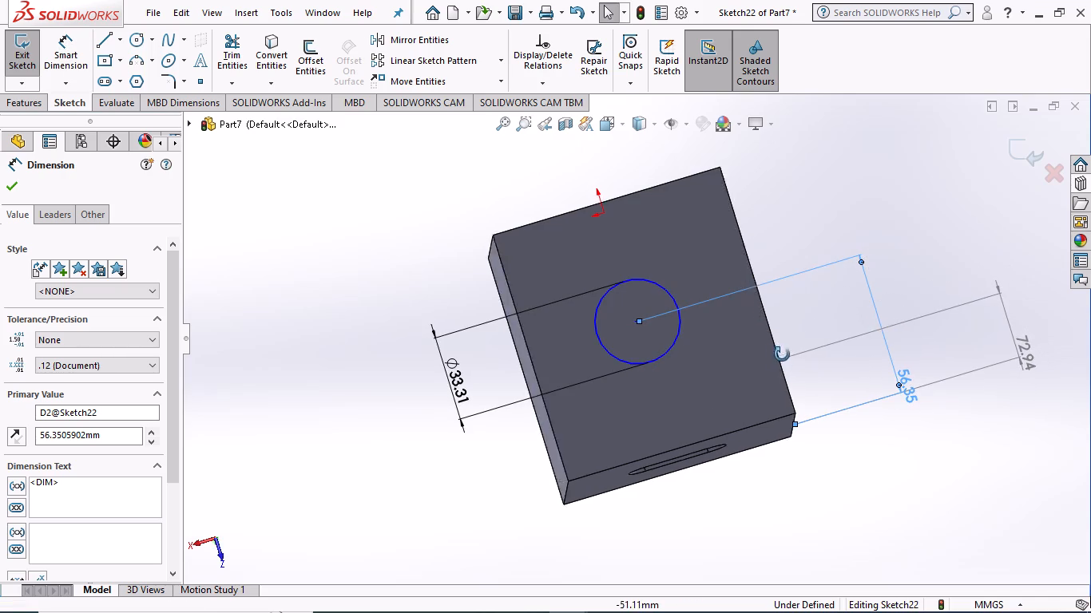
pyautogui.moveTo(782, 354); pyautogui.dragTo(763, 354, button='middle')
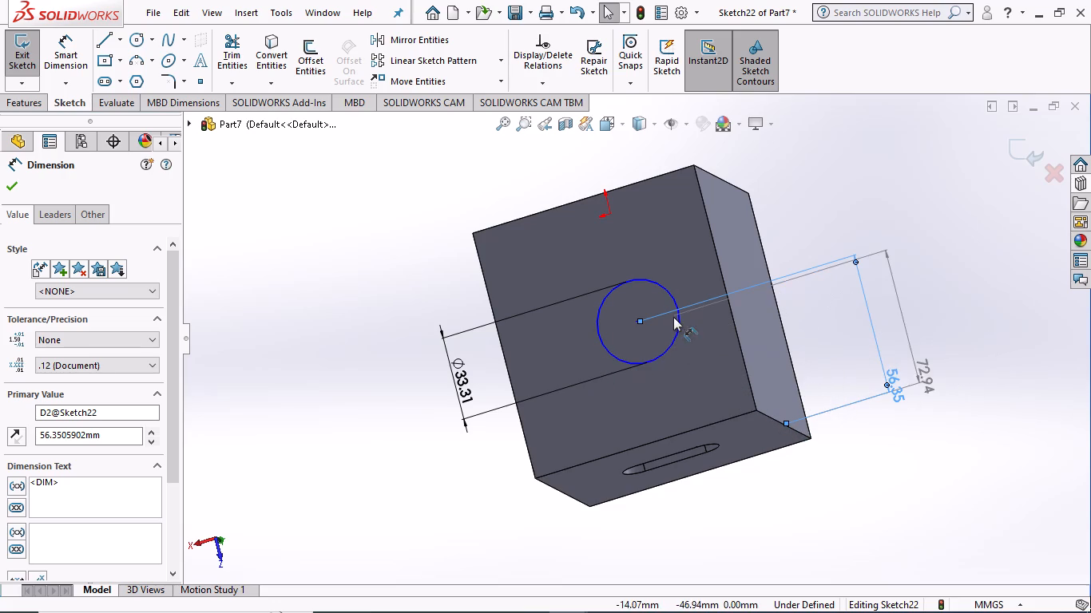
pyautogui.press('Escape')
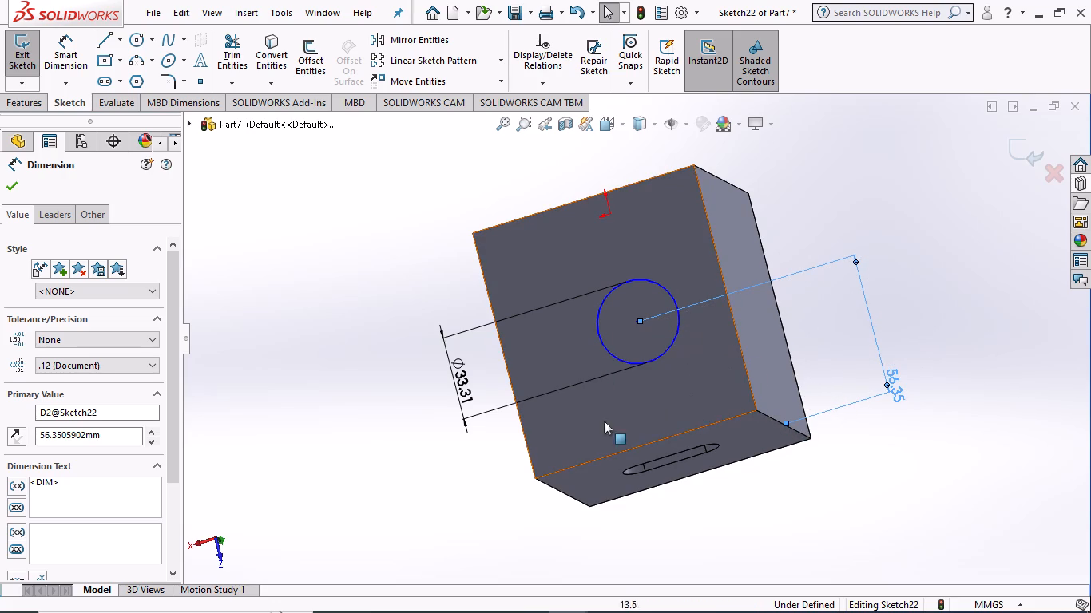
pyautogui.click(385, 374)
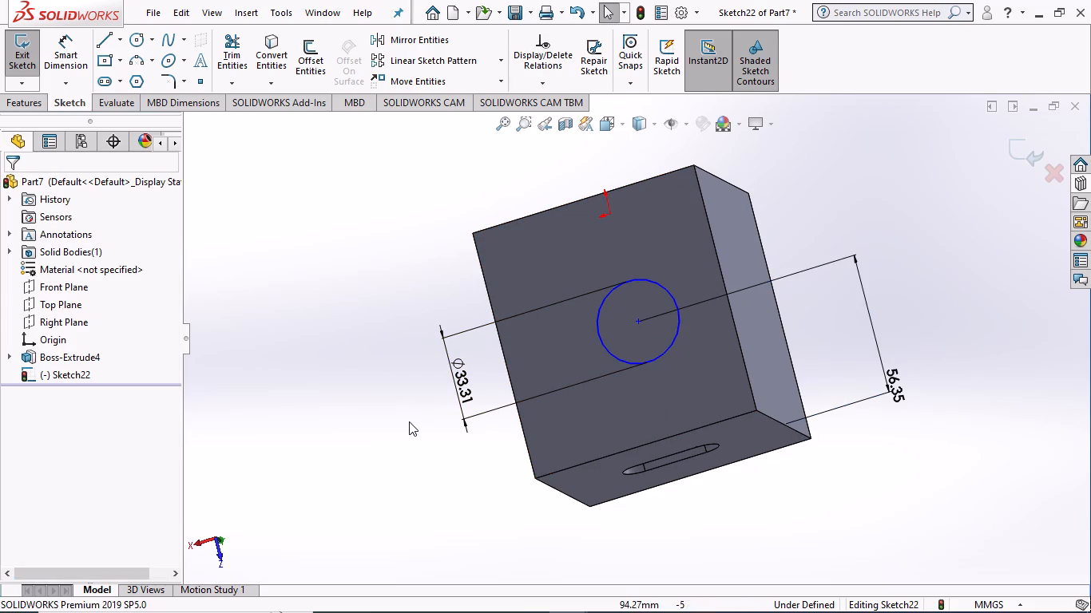
# Dimension the distance from the circle's centre to the block's long side edge, keeping it as drawn.
pyautogui.moveTo(407, 421); pyautogui.dragTo(565, 465, button='middle')
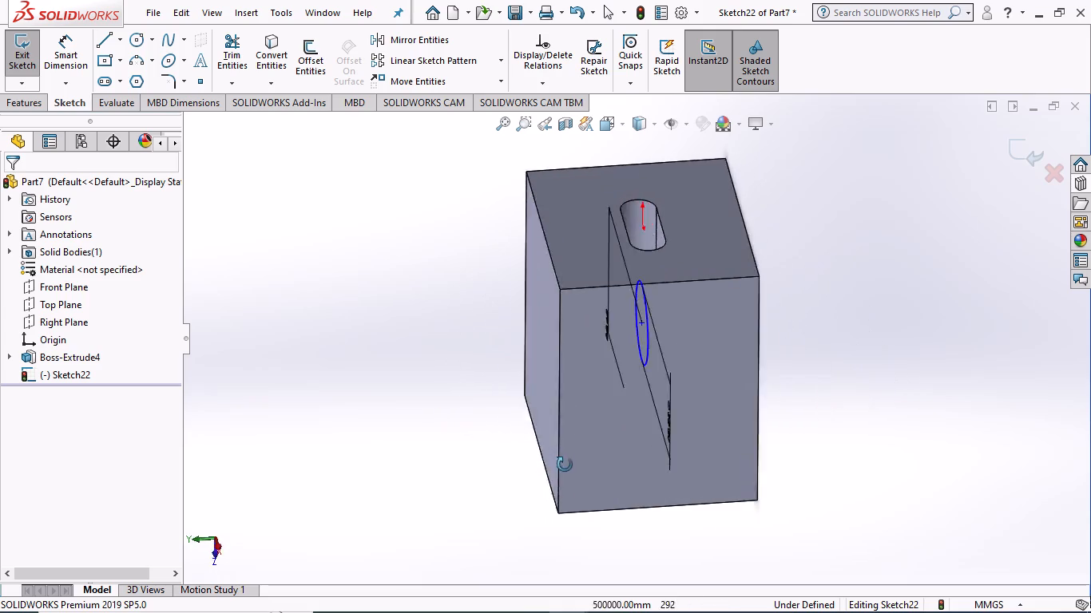
pyautogui.moveTo(565, 465); pyautogui.dragTo(355, 397, button='middle')
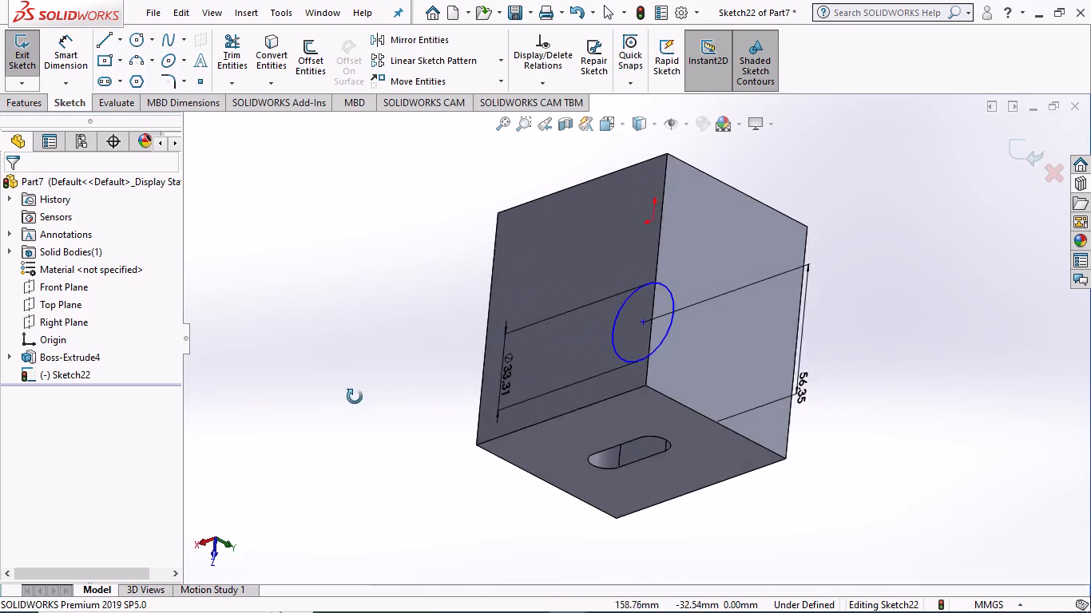
pyautogui.moveTo(355, 397); pyautogui.dragTo(353, 397, button='middle')
pyautogui.moveTo(503, 416); pyautogui.dragTo(557, 445, button='middle')
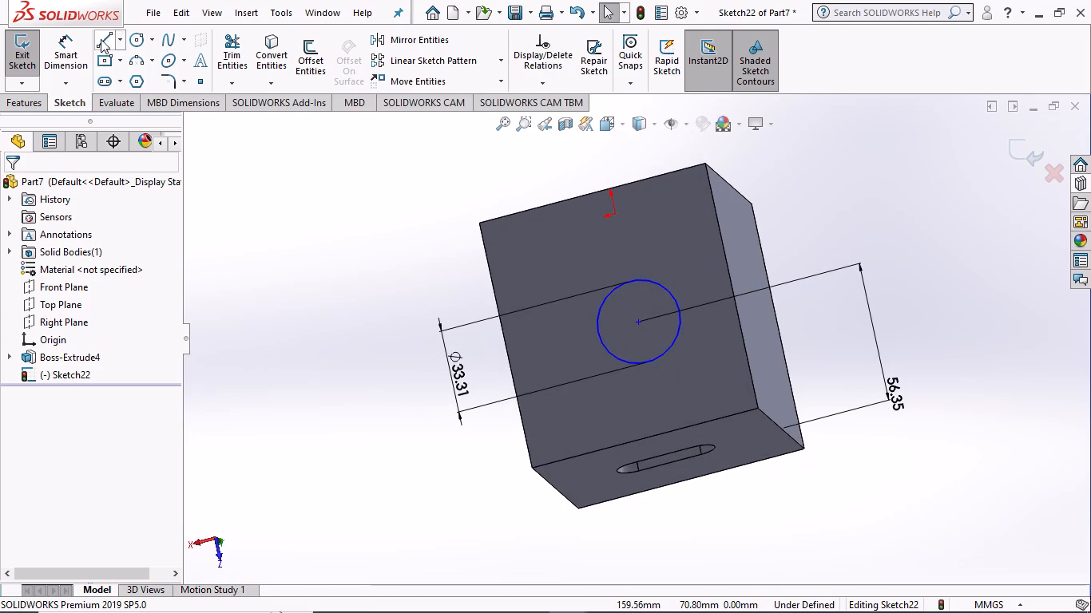
pyautogui.click(59, 50)
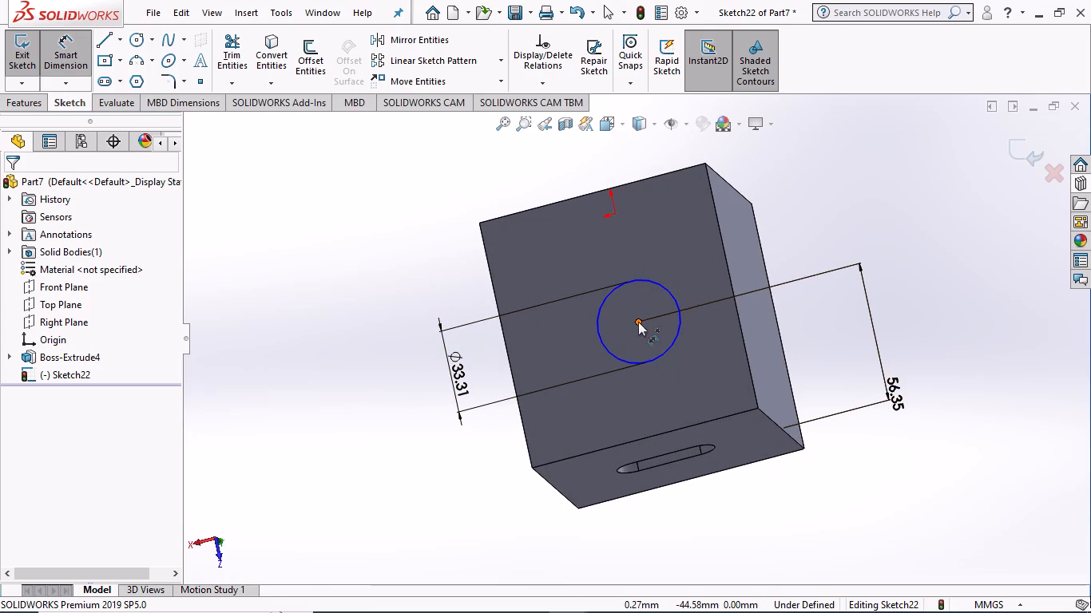
pyautogui.click(638, 322)
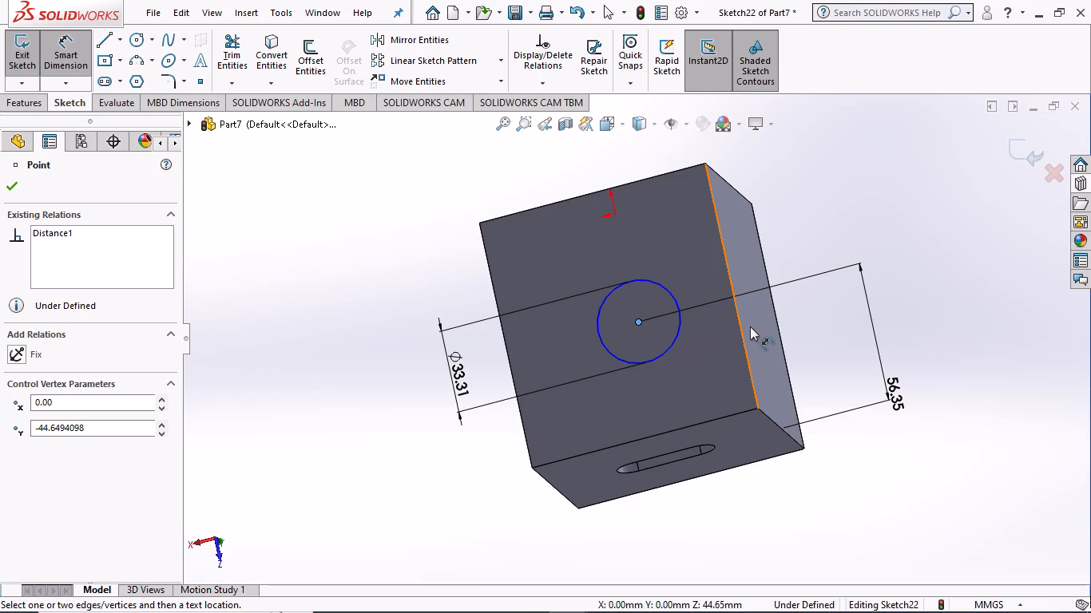
pyautogui.click(740, 329)
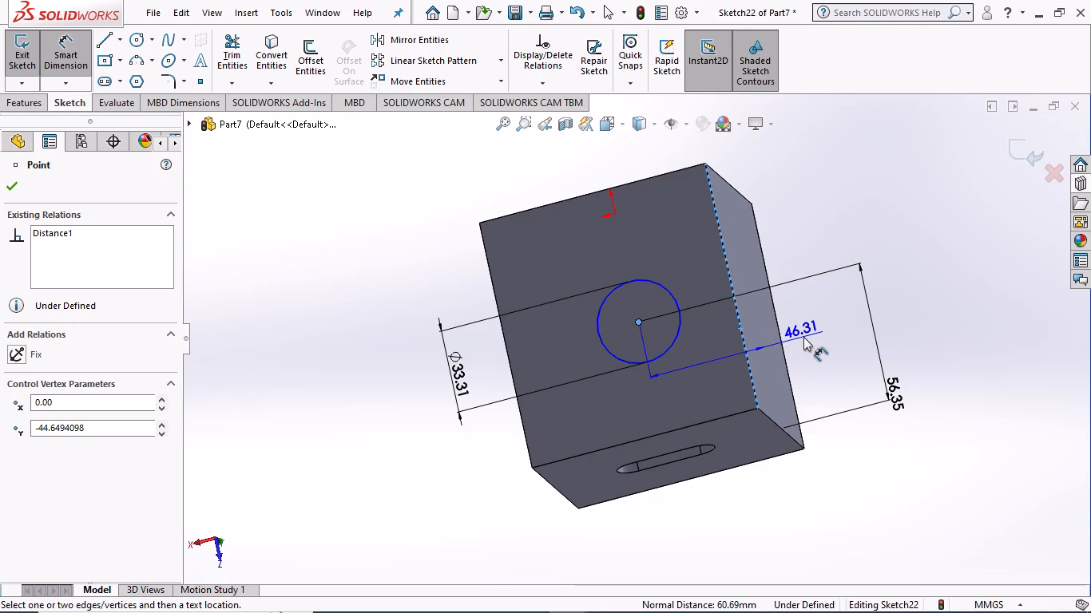
pyautogui.click(803, 337)
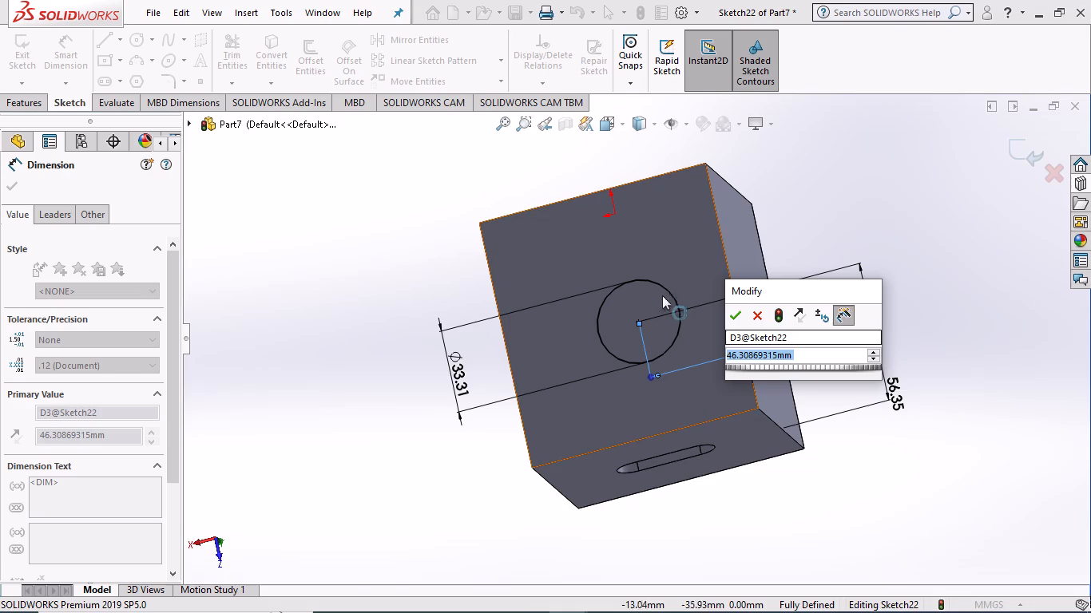
pyautogui.click(731, 308)
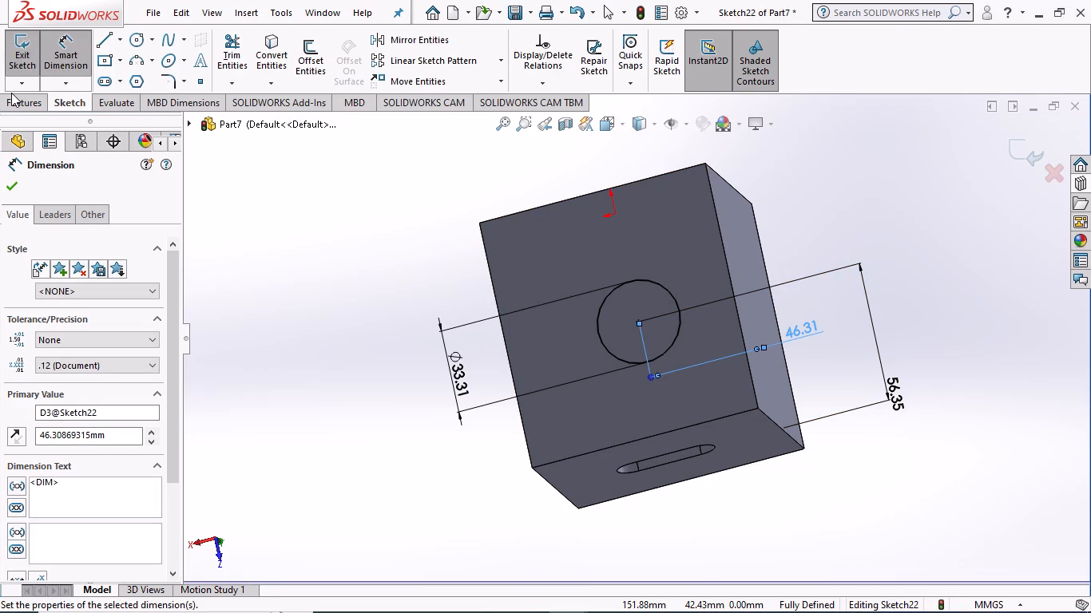
pyautogui.click(65, 66)
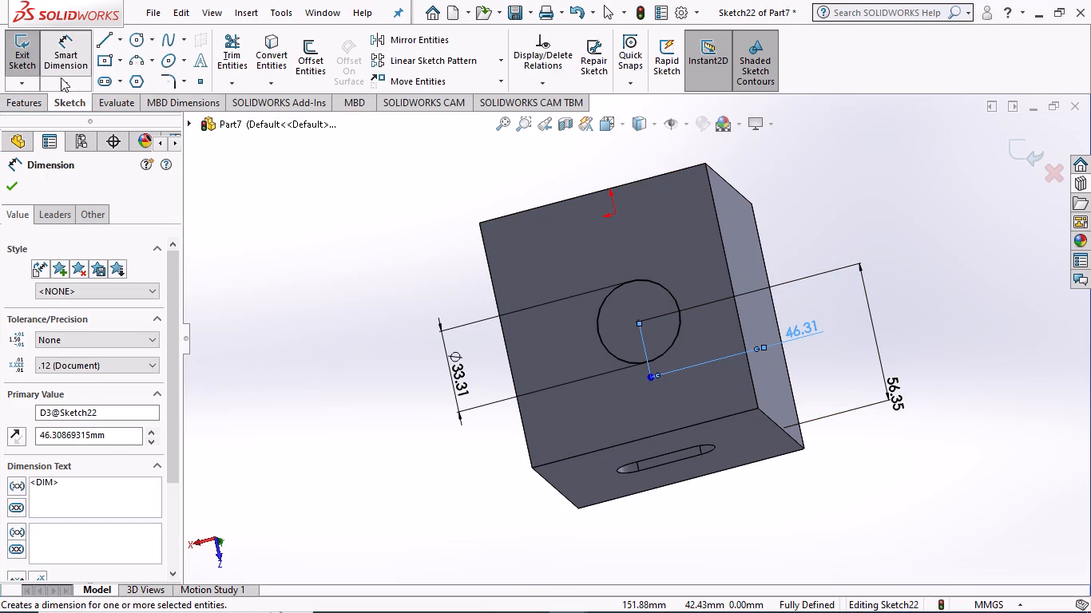
# Cut-extrude the circle through the block with the Mid Plane end condition and a depth of 141 mm.
pyautogui.click(17, 97)
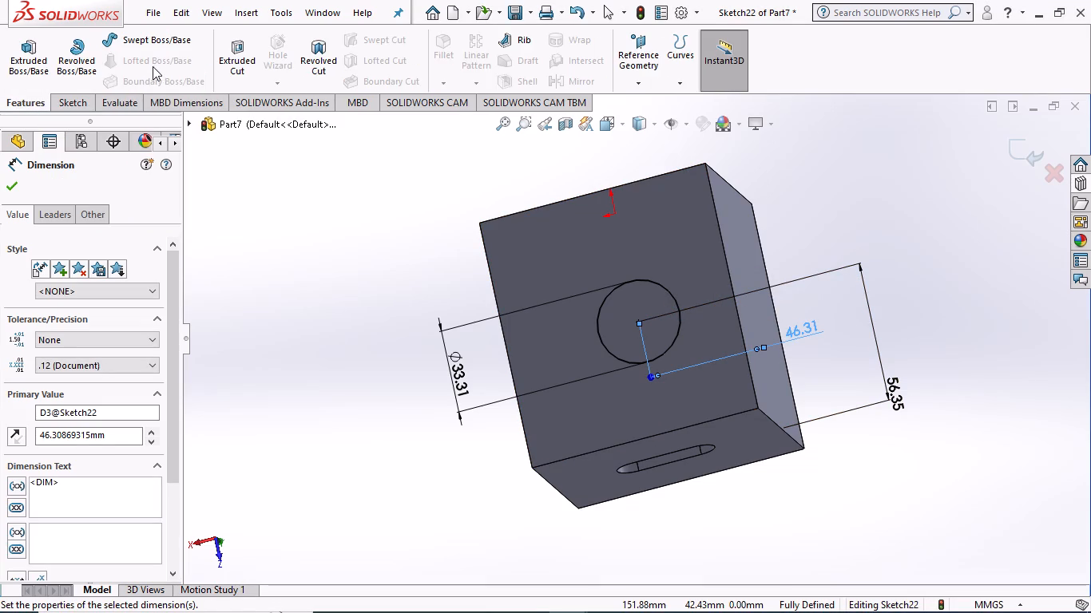
pyautogui.click(227, 50)
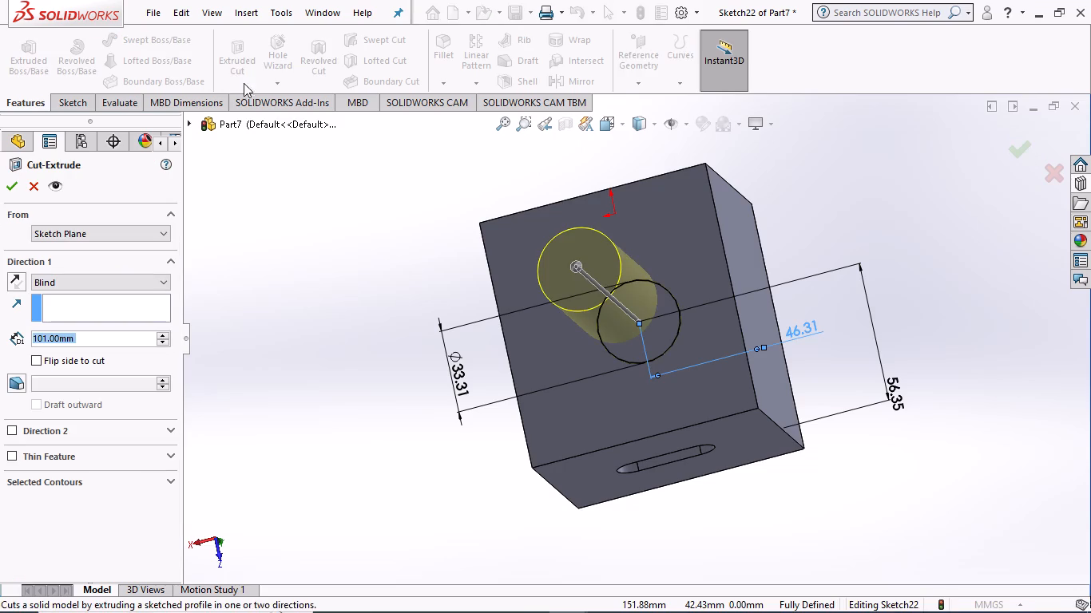
pyautogui.click(159, 279)
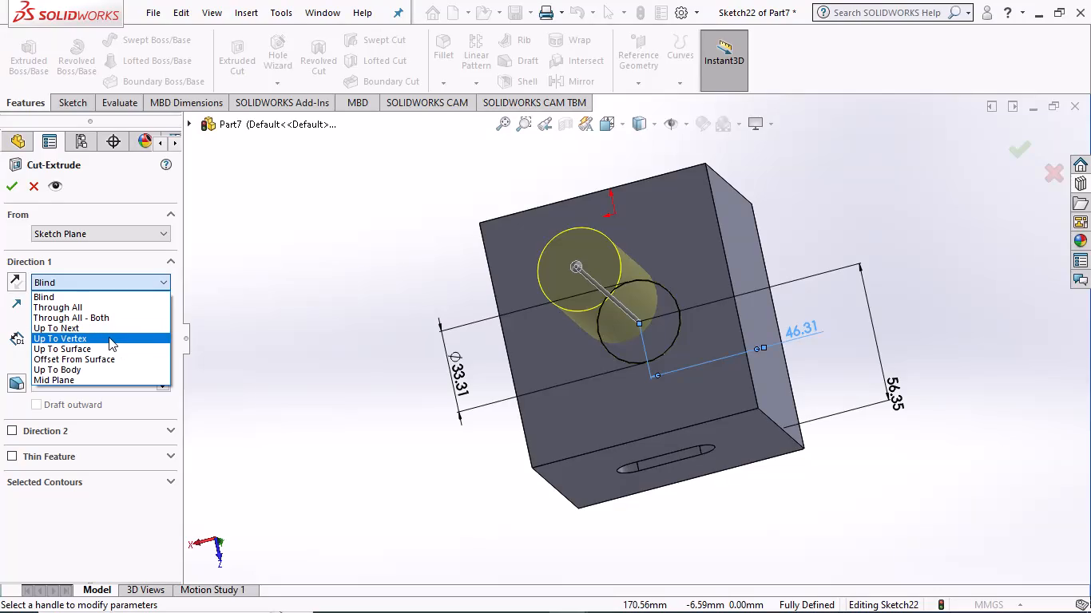
pyautogui.click(113, 380)
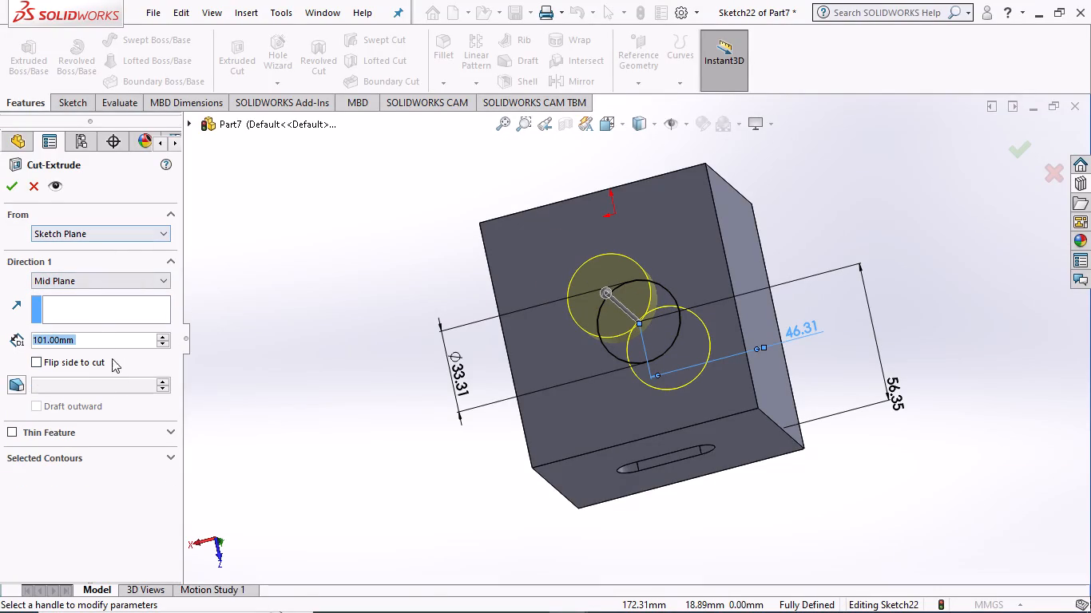
pyautogui.tripleClick(161, 333)
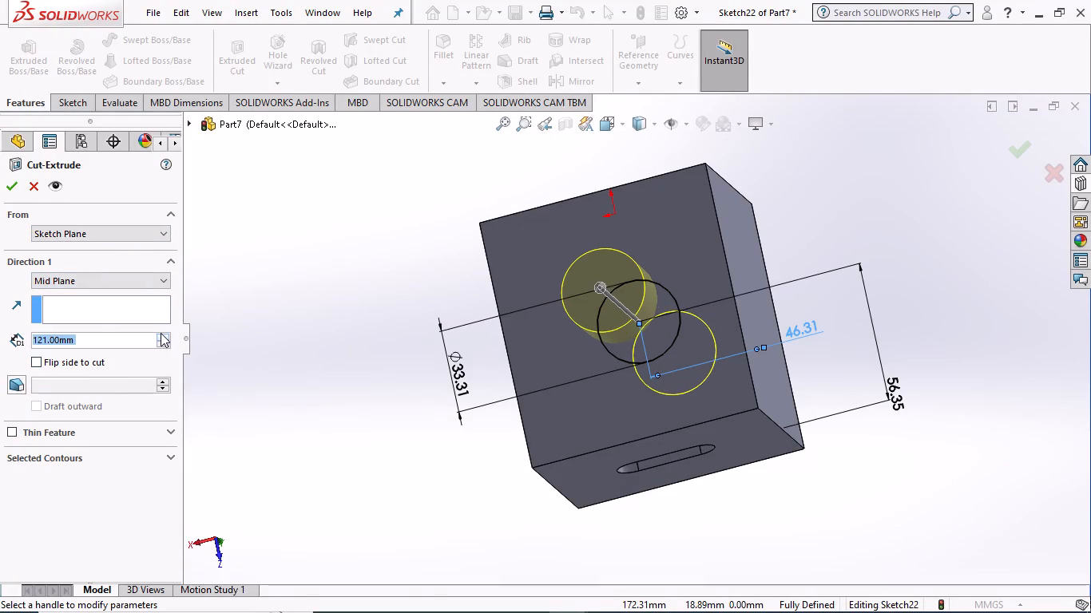
pyautogui.tripleClick(161, 333)
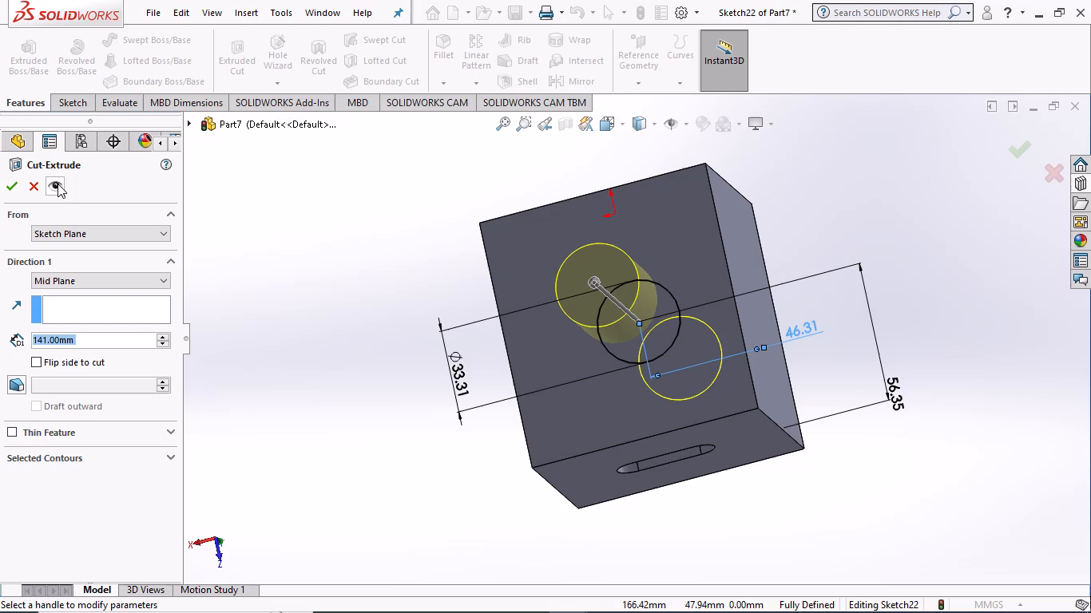
pyautogui.click(7, 177)
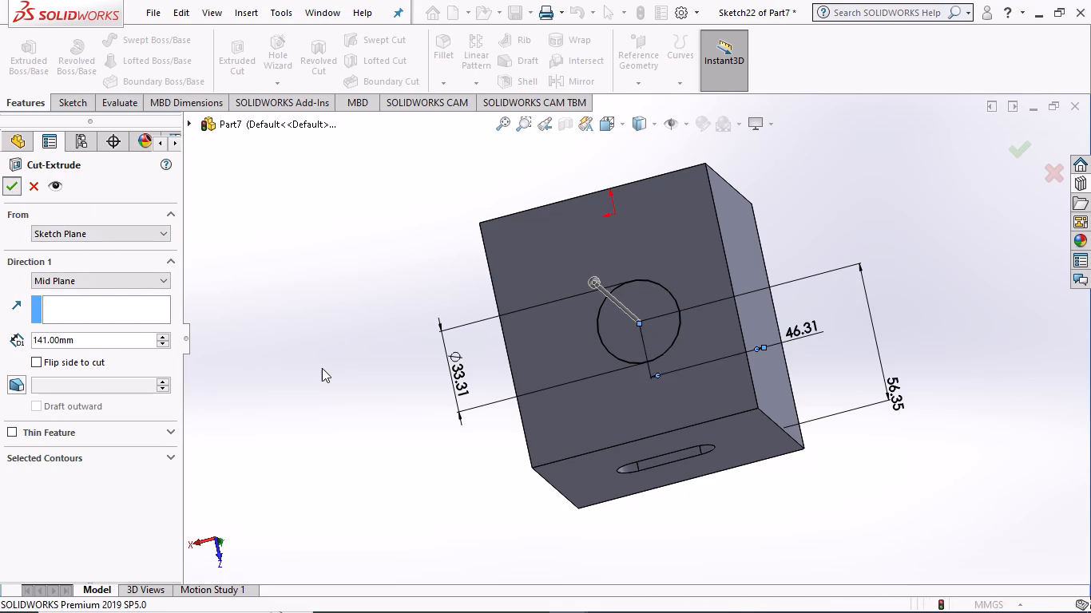
# Examine the block's round cross hole and slot from several angles, looking through the slot.
pyautogui.moveTo(323, 367); pyautogui.dragTo(490, 431, button='middle')
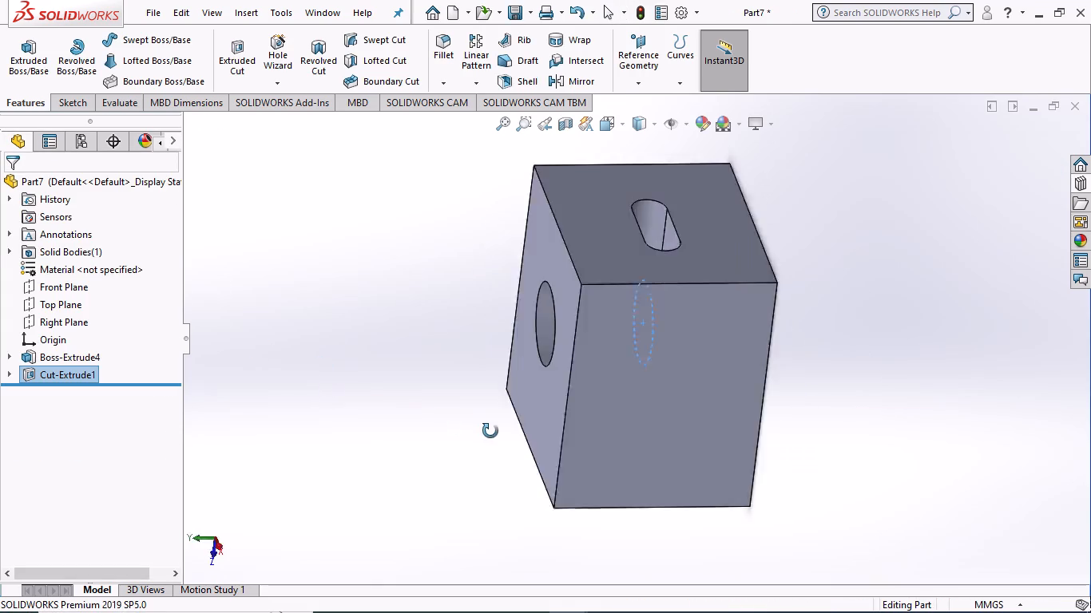
pyautogui.moveTo(490, 431); pyautogui.dragTo(447, 507, button='middle')
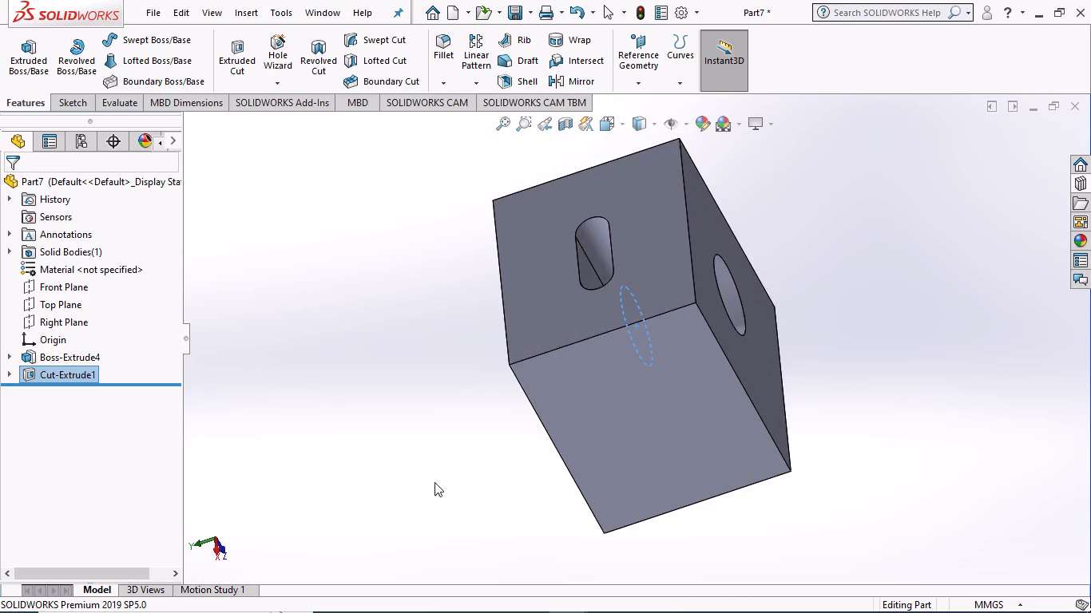
pyautogui.moveTo(428, 374); pyautogui.dragTo(459, 486, button='middle')
pyautogui.scroll(-1, 462, 477)
pyautogui.scroll(3, 458, 449)
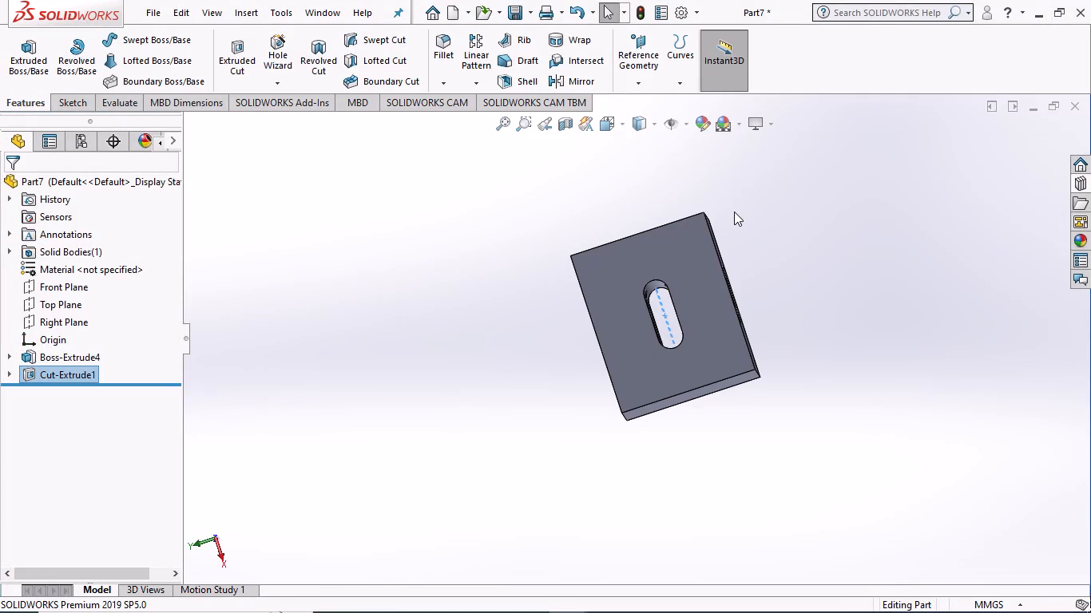
pyautogui.scroll(1, 732, 213)
pyautogui.moveTo(562, 217); pyautogui.dragTo(790, 384)
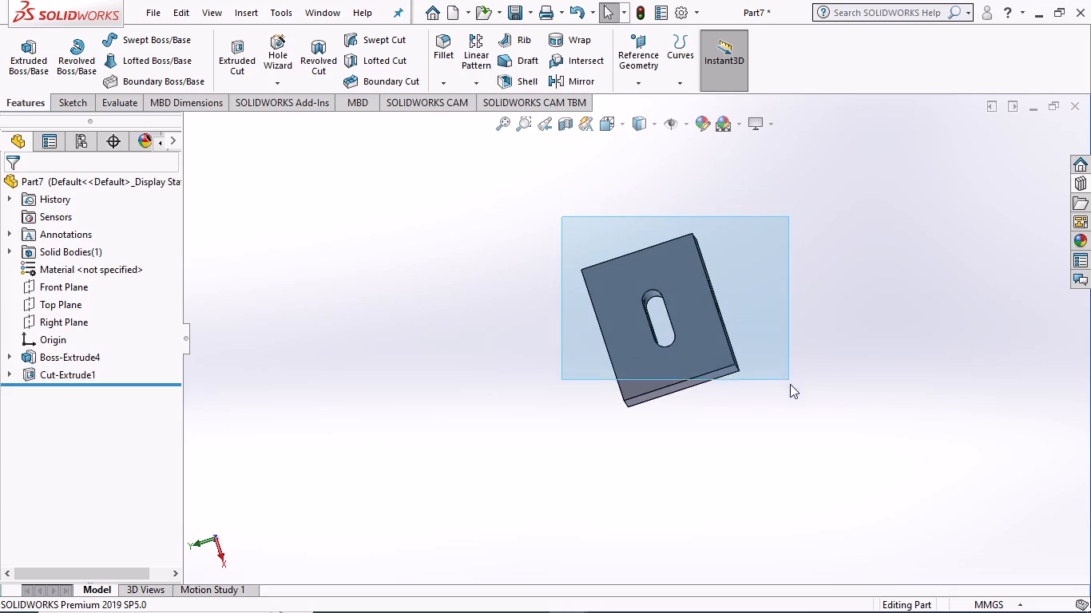
pyautogui.moveTo(790, 384); pyautogui.dragTo(799, 405)
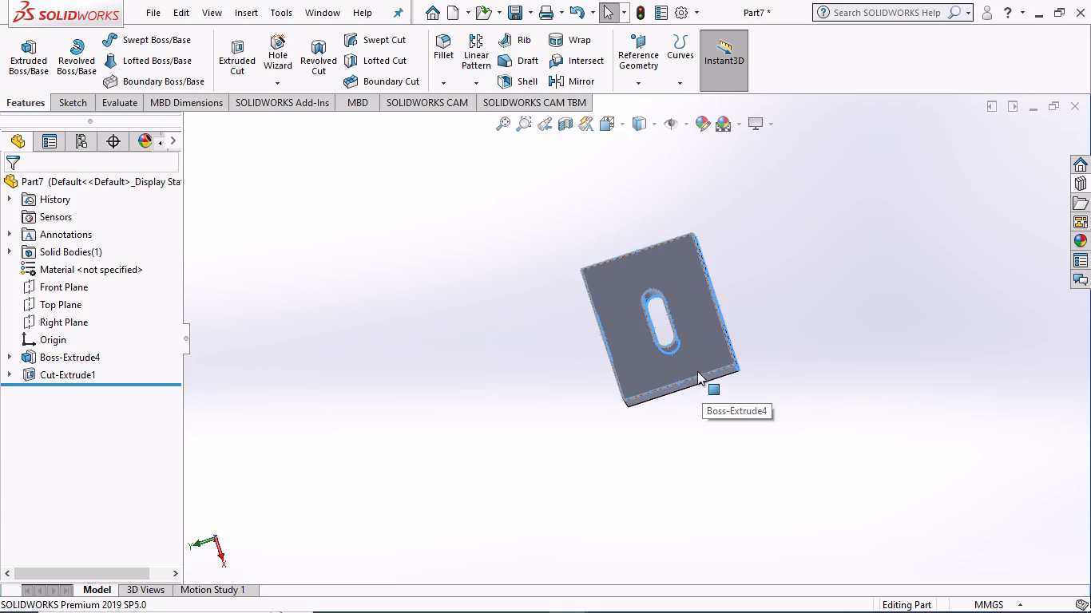
# Delete the slotted block's Boss-Extrude4 feature together with its dependent cross-hole cut and the cut's sketch.
pyautogui.rightClick(696, 356)
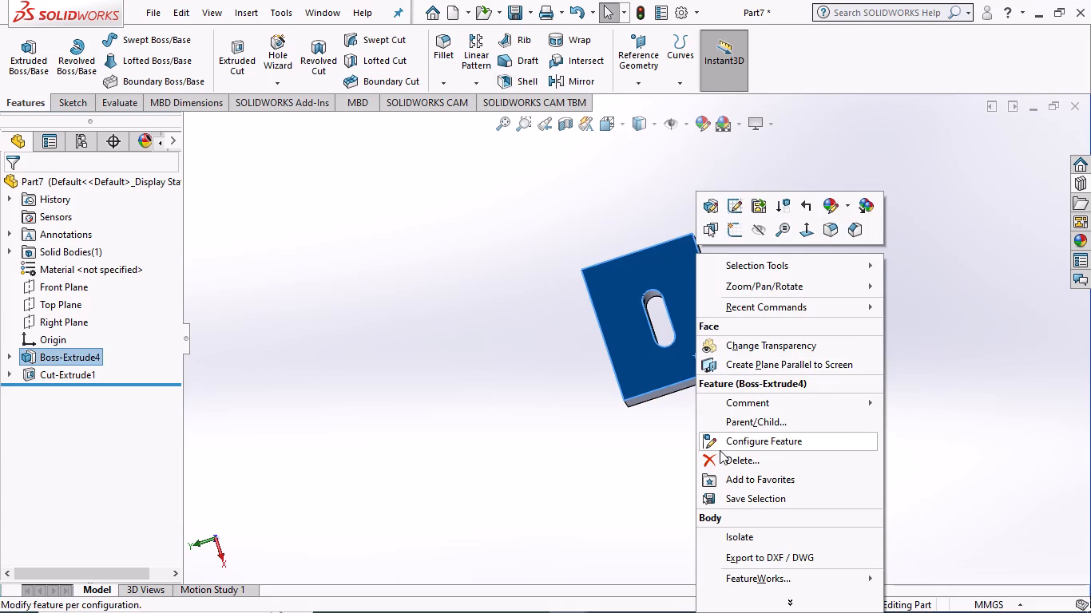
pyautogui.click(719, 456)
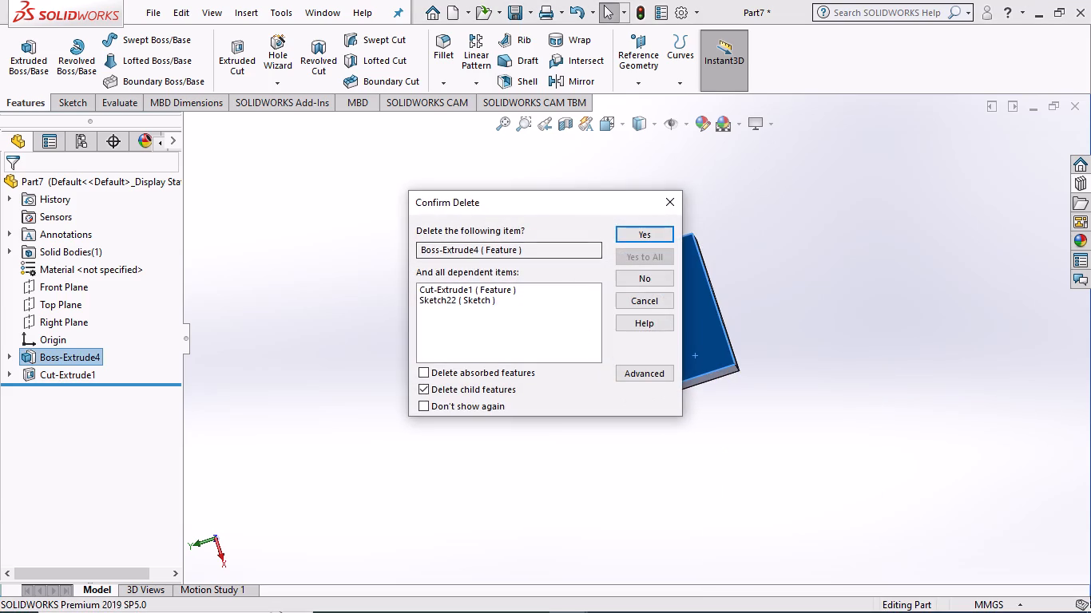
pyautogui.click(639, 230)
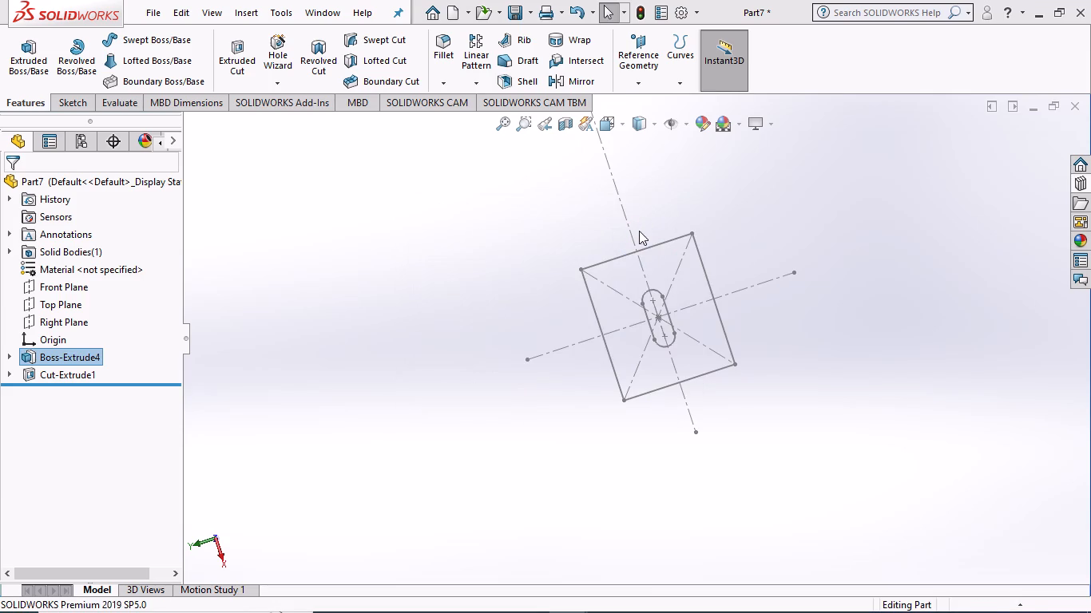
# Delete the leftover sketch of the rectangle and slot, Sketch21, from Part7.
pyautogui.rightClick(671, 283)
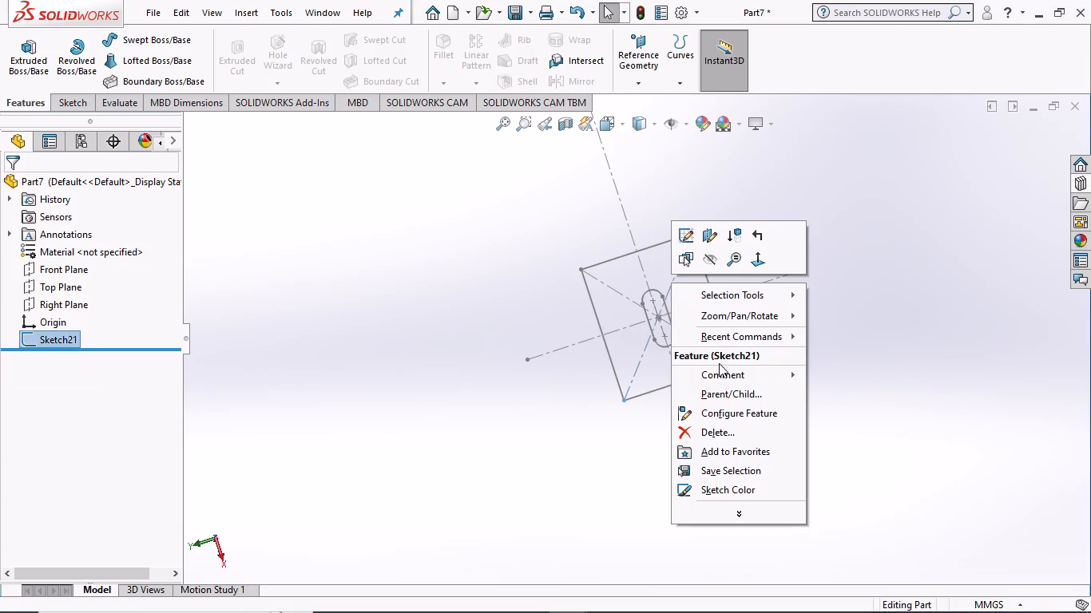
pyautogui.click(748, 425)
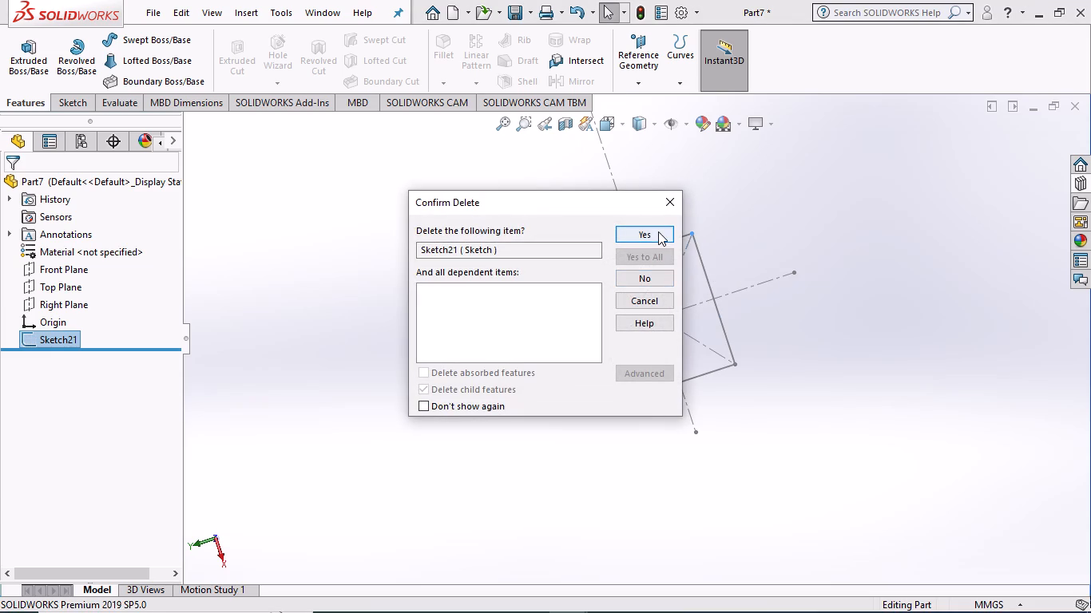
pyautogui.click(657, 231)
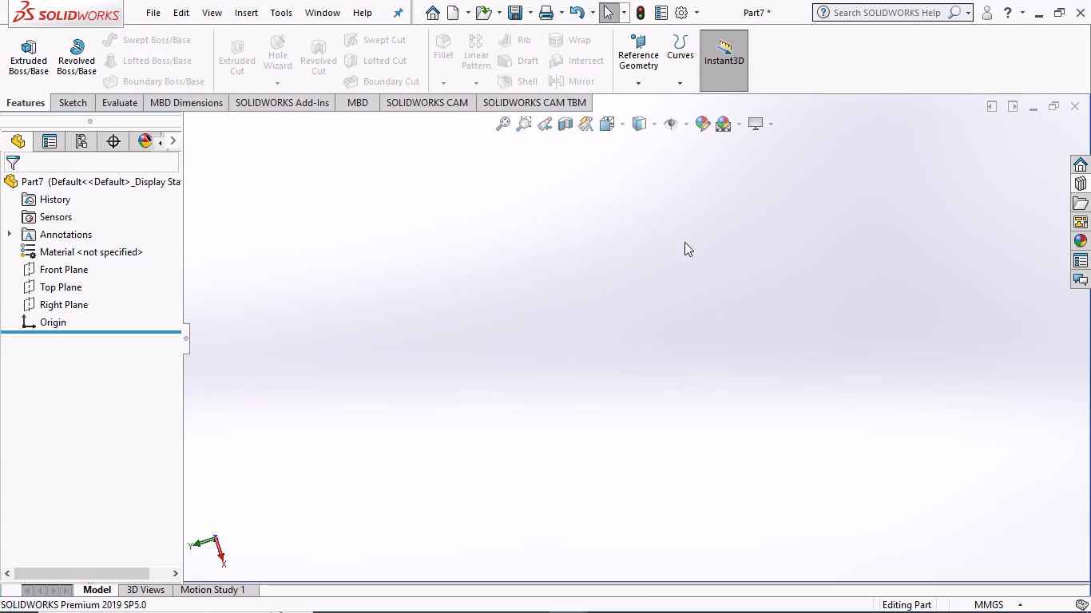